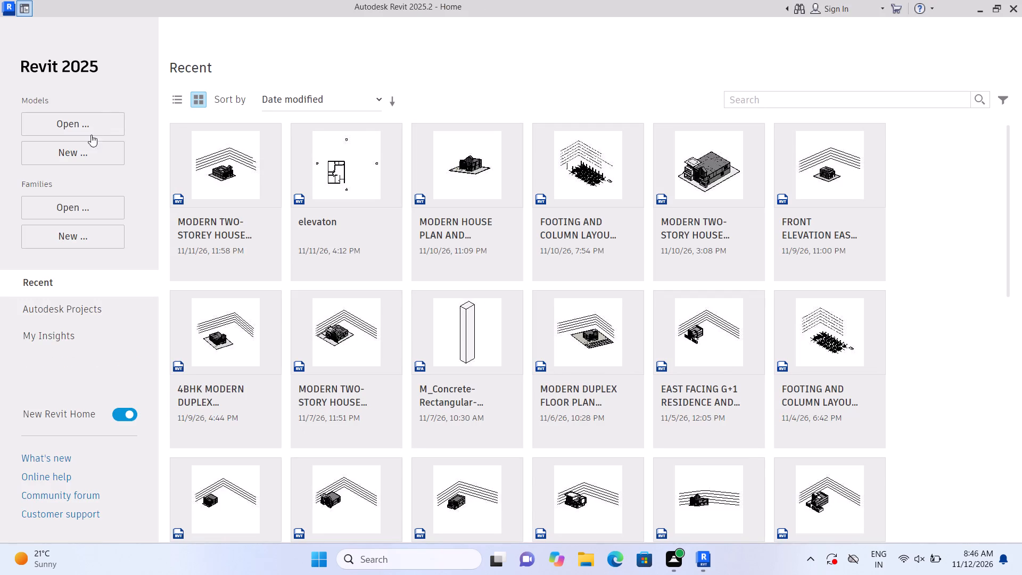
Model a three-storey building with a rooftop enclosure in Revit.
Create a new project from the default.rte template in the English-Imperial folder.
click(92, 149)
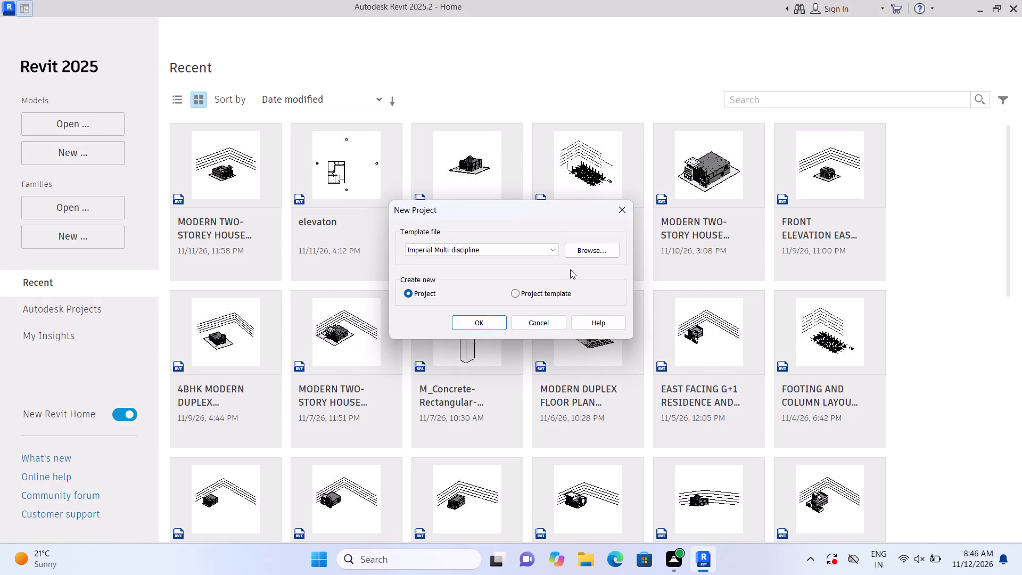
click(609, 251)
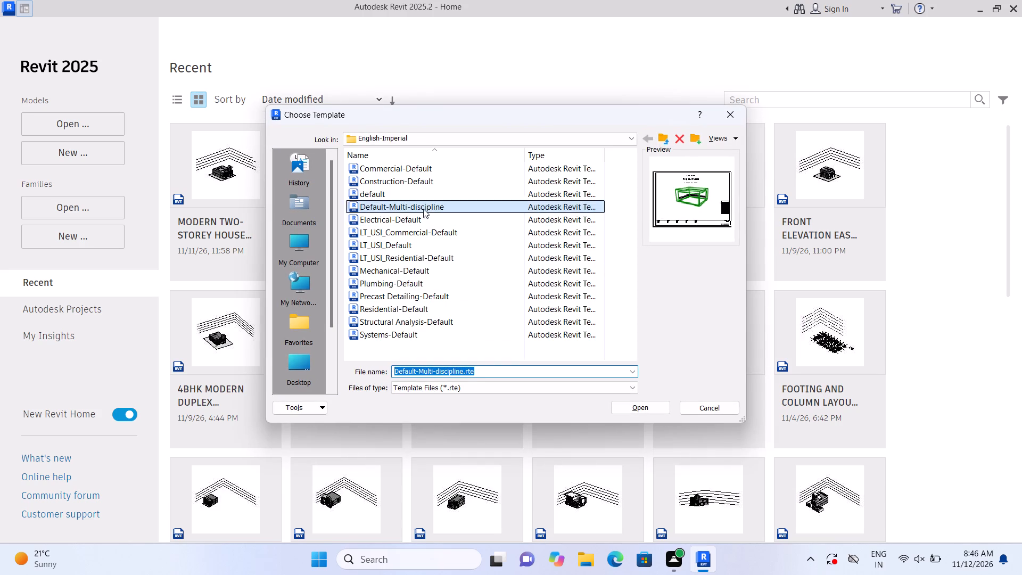
click(417, 190)
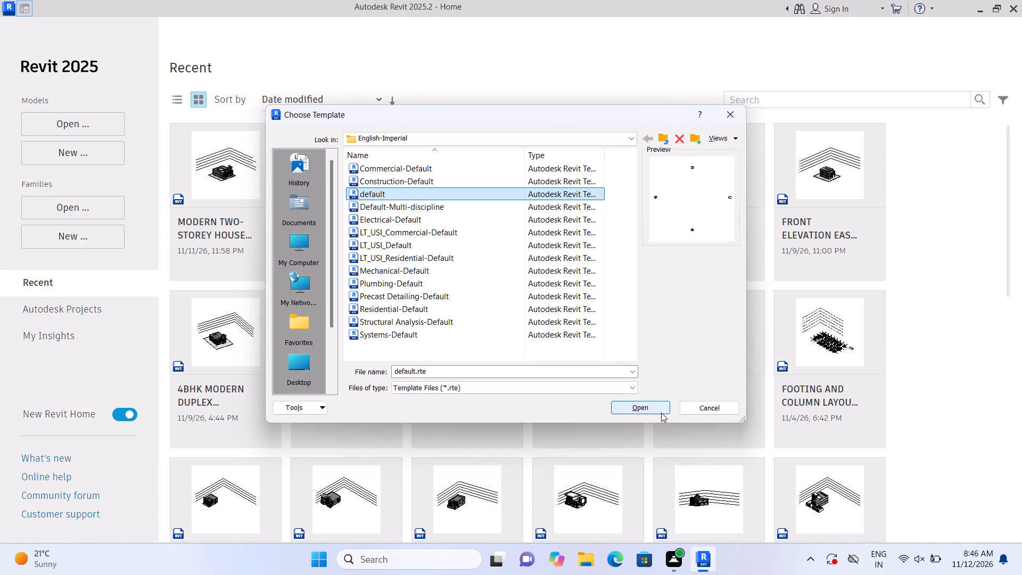
click(661, 413)
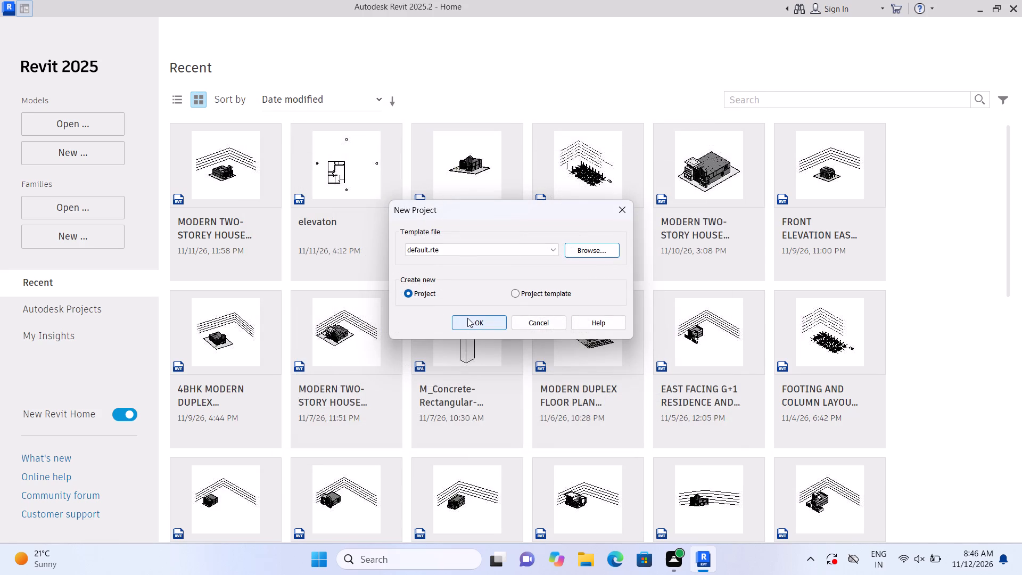
click(471, 321)
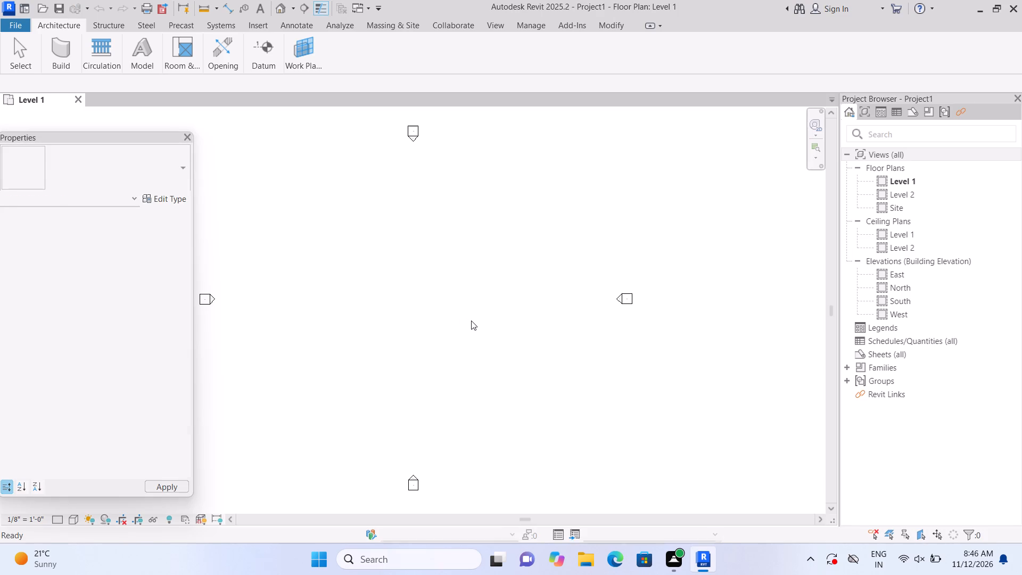
Start the Wall tool with an unconnected height of 10' 0" and the location line at Finish Face: Exterior.
double_click(64, 22)
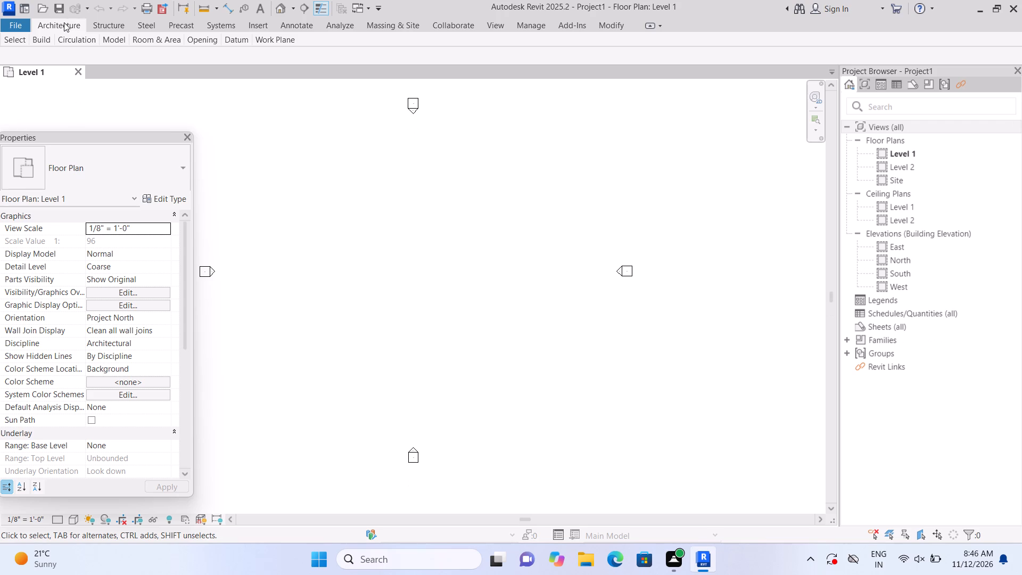
double_click(64, 22)
double_click(64, 22)
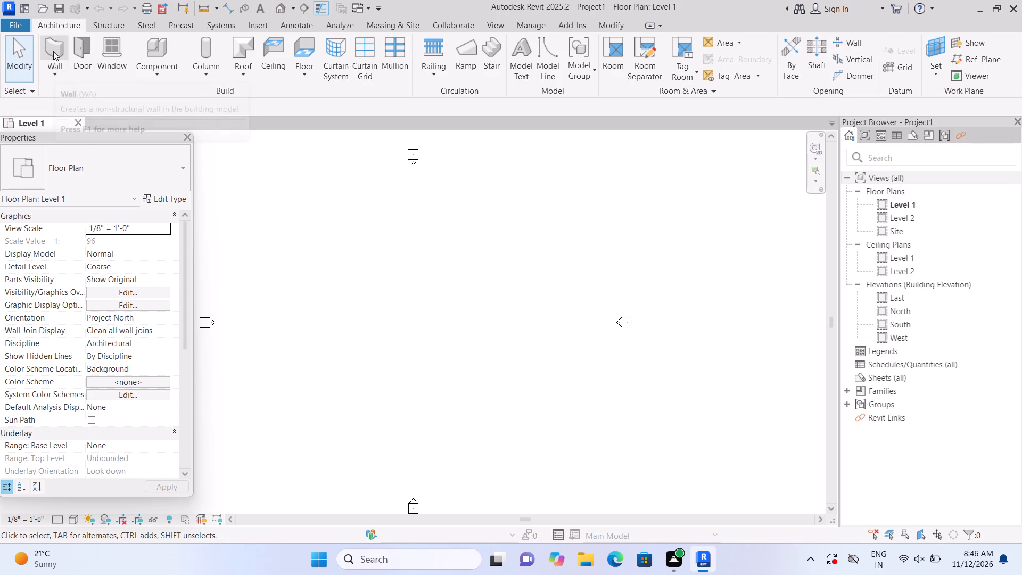
click(59, 40)
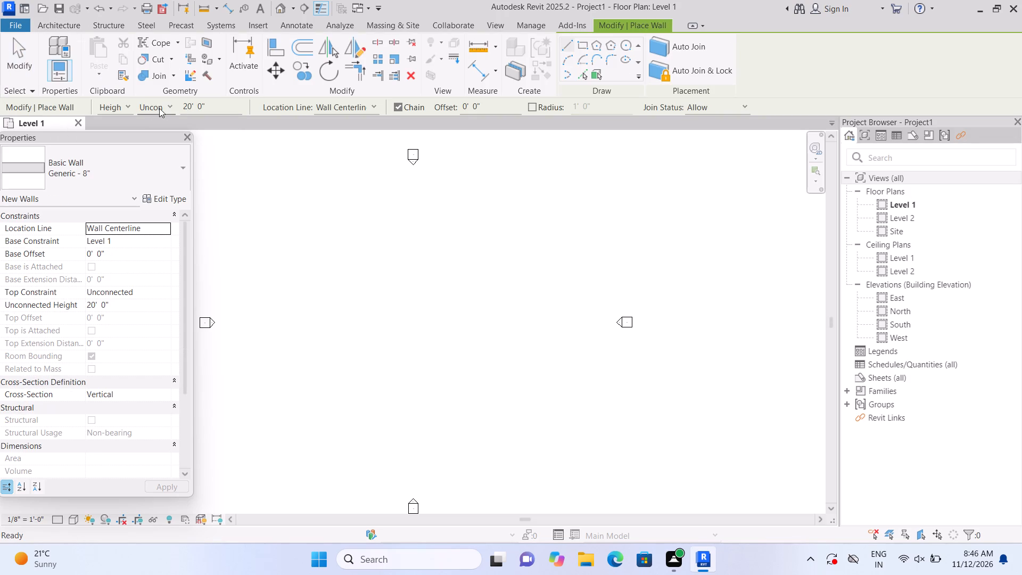
click(170, 103)
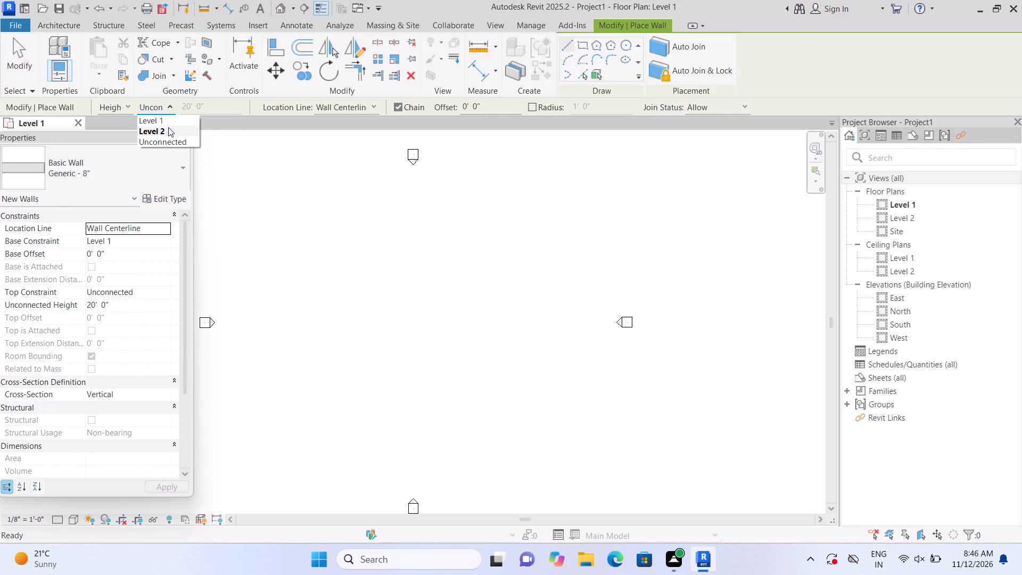
click(168, 127)
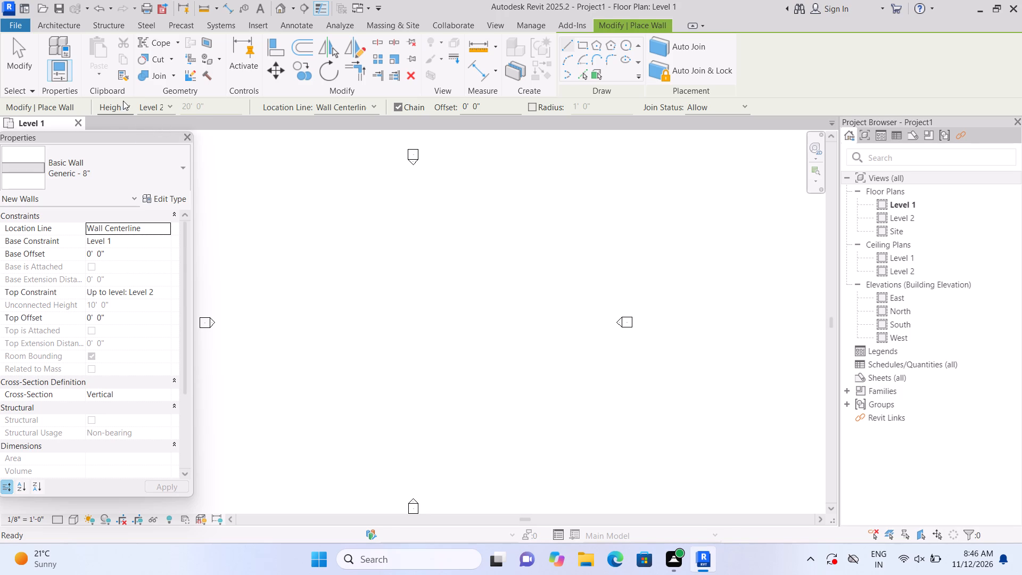
click(123, 101)
click(127, 127)
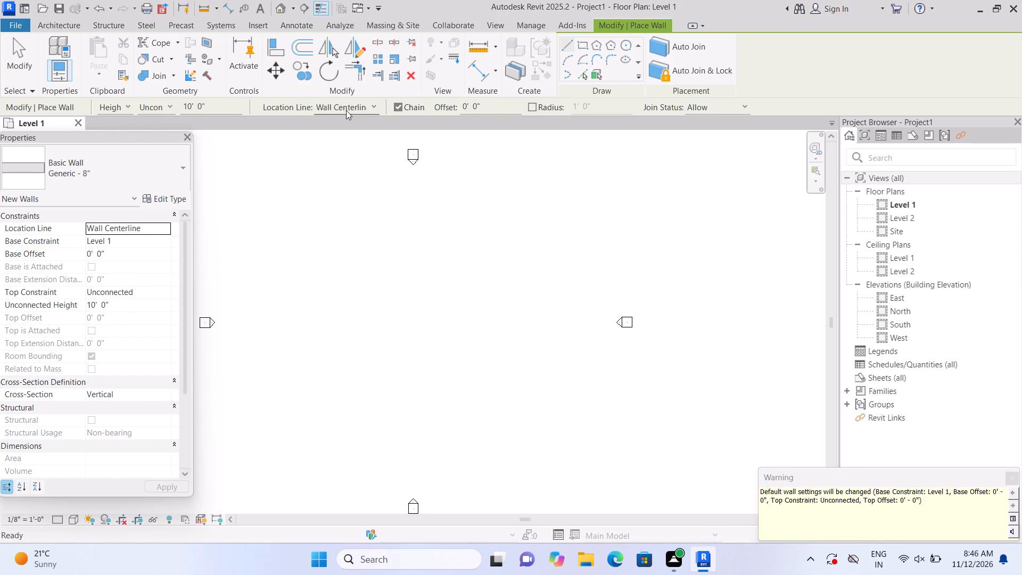
click(370, 106)
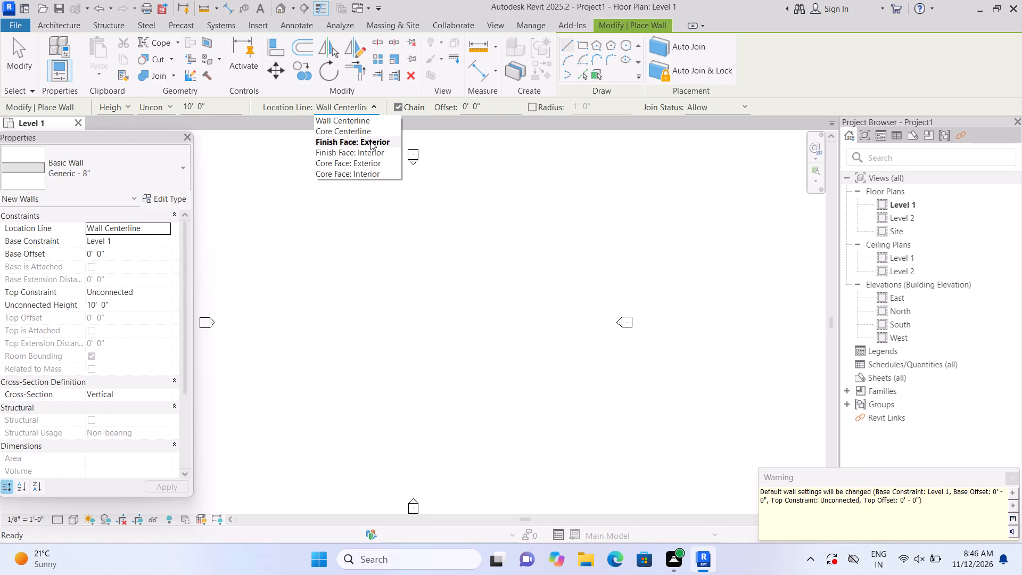
click(370, 141)
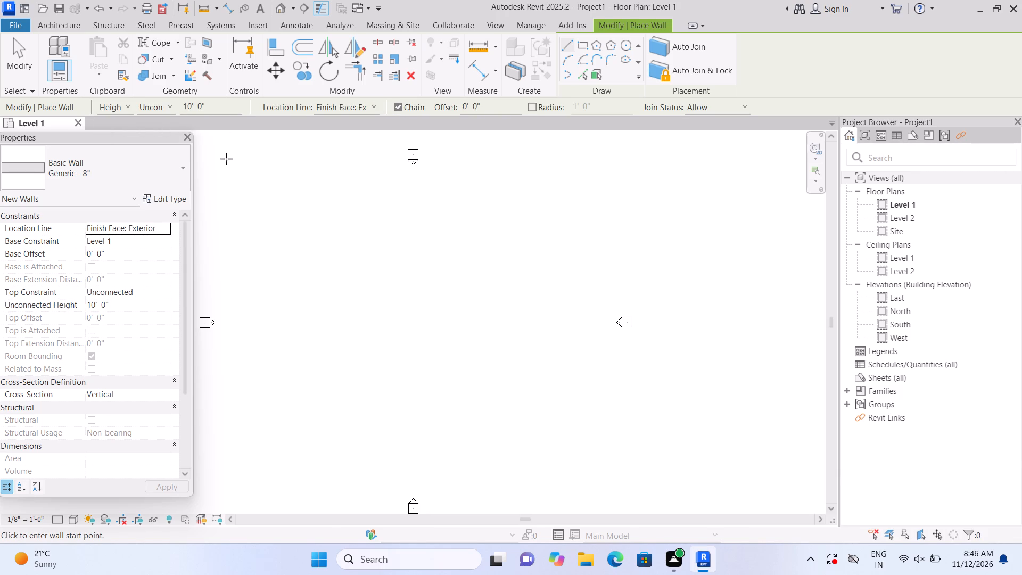
Duplicate the Generic - 8" basic wall type under the name 4.5".
click(163, 198)
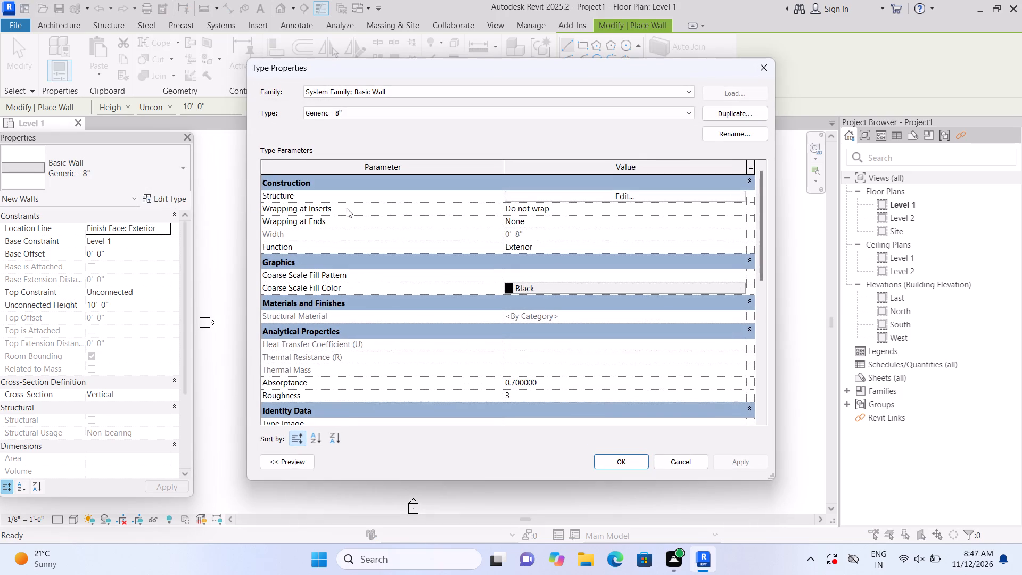
click(719, 119)
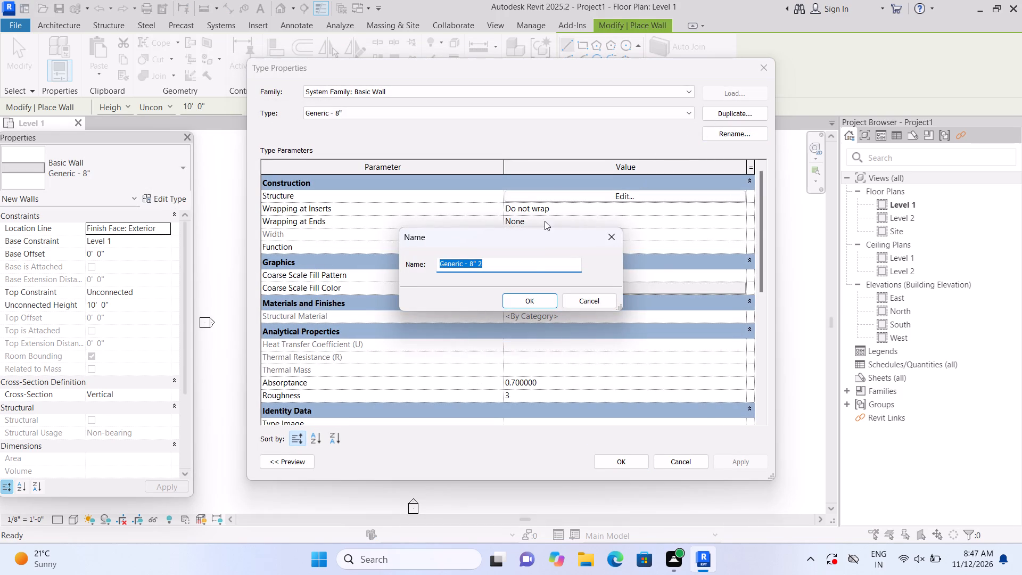
click(538, 262)
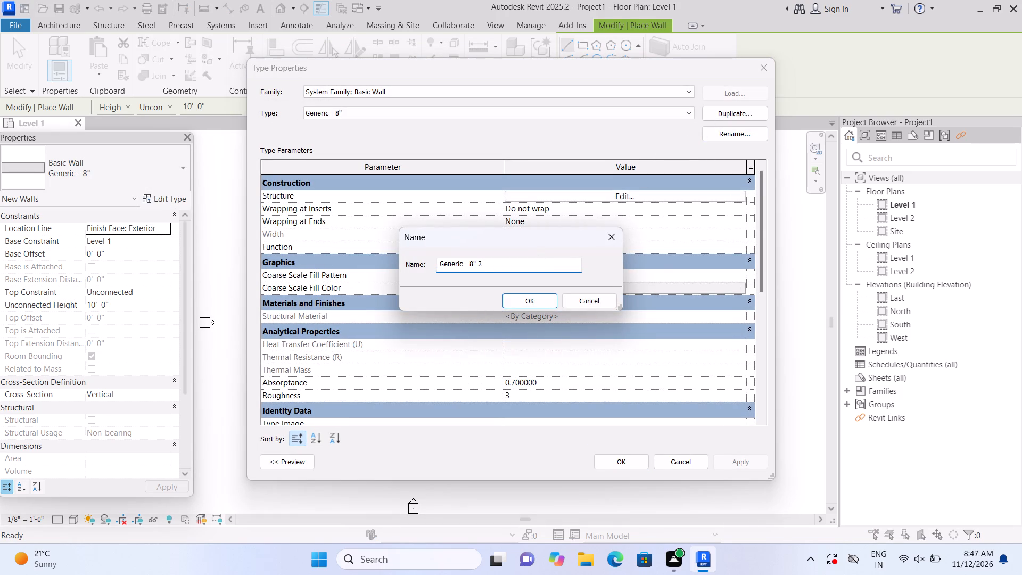
key(BackSpace)
key(BackSpace)
key(BackSpace)
key(BackSpace)
key(BackSpace)
key(BackSpace)
key(BackSpace)
key(BackSpace)
key(BackSpace)
key(BackSpace)
key(BackSpace)
key(BackSpace)
key(BackSpace)
key(BackSpace)
key(BackSpace)
key(BackSpace)
key(BackSpace)
key(BackSpace)
key(BackSpace)
key(BackSpace)
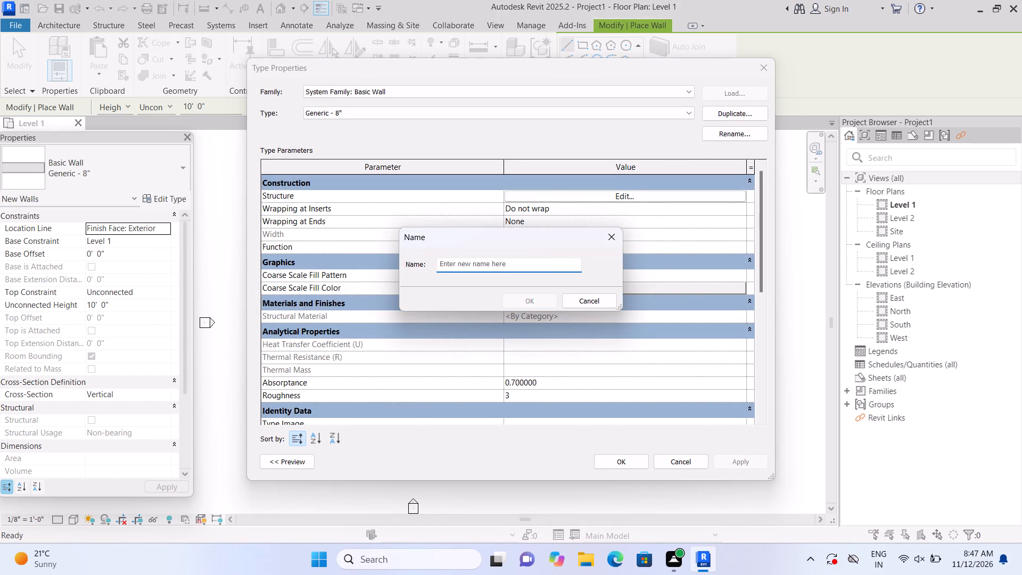
text(4.5")
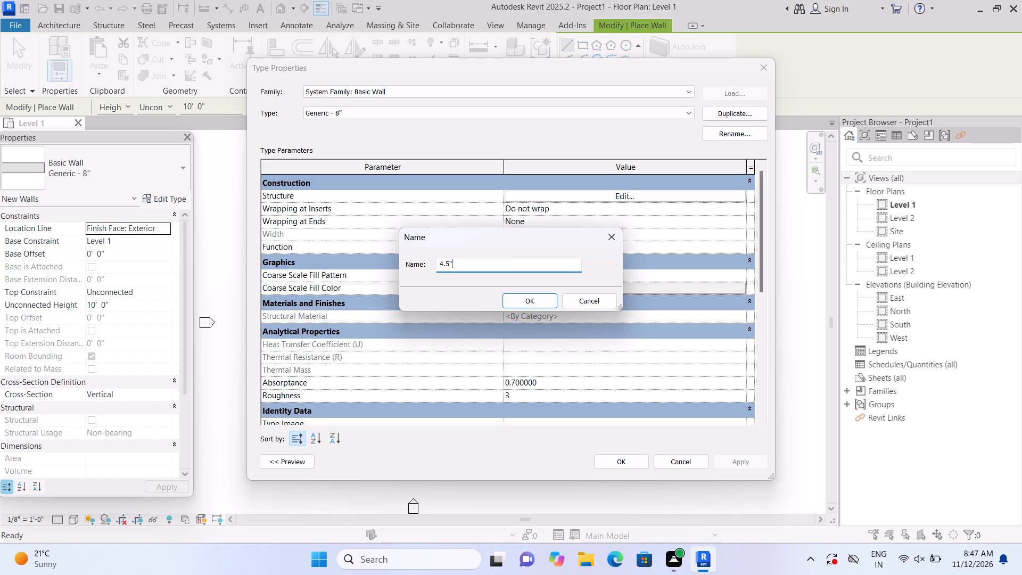
key(Return)
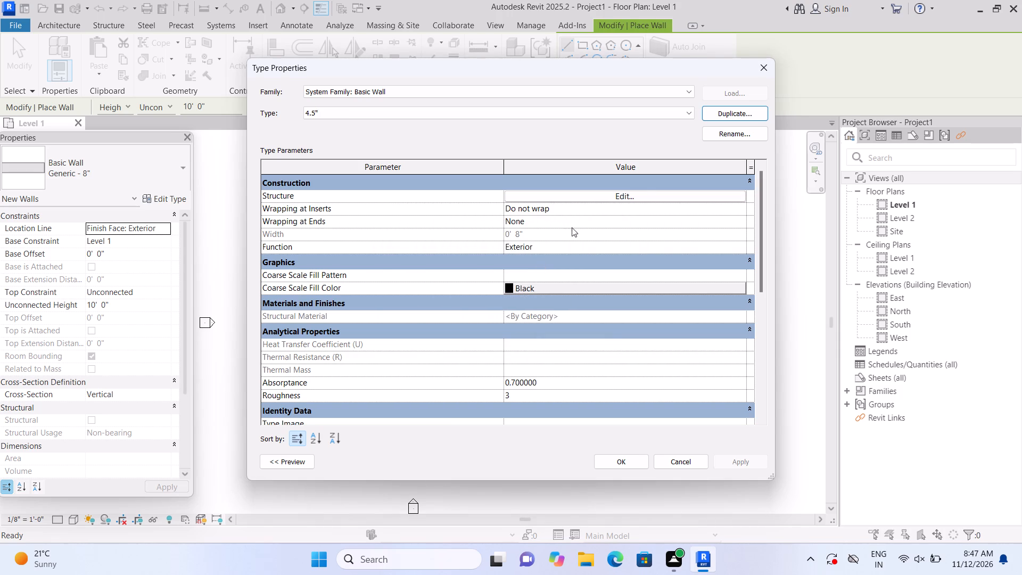
Set the structure layer thickness of the 4.5" wall type to 4.5" and apply it.
click(633, 195)
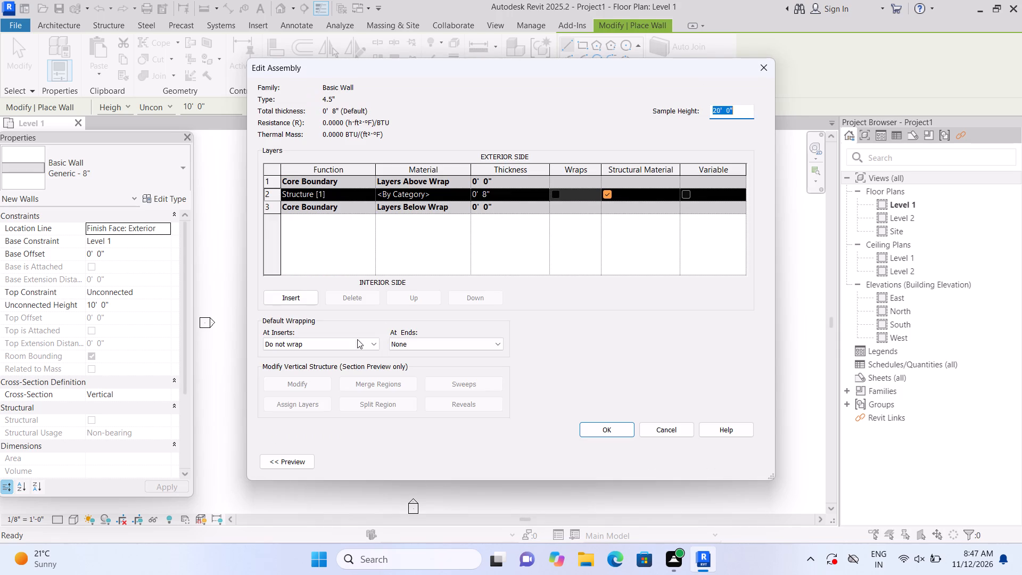
click(518, 189)
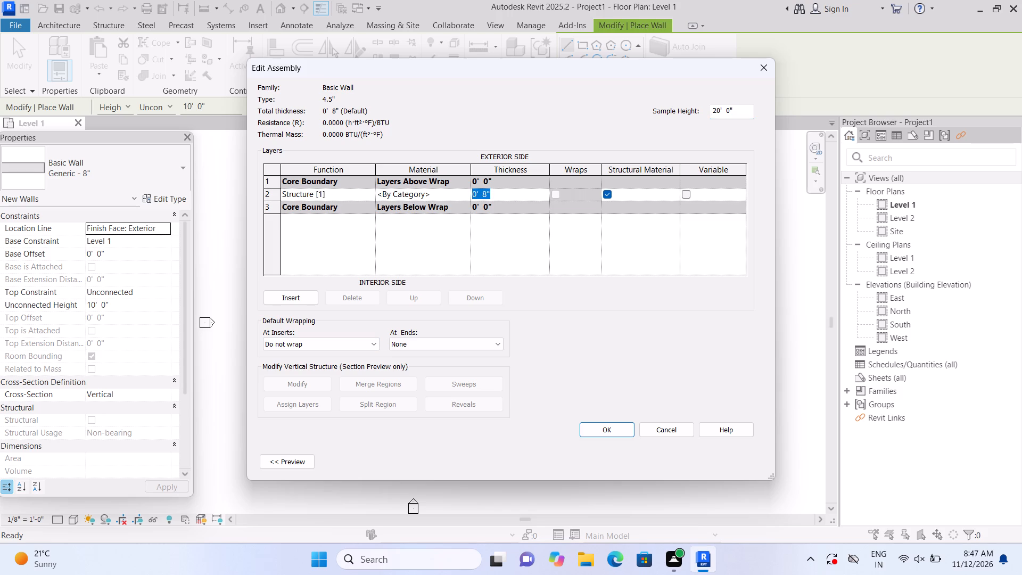
key(BackSpace)
text(4.5")
key(Return)
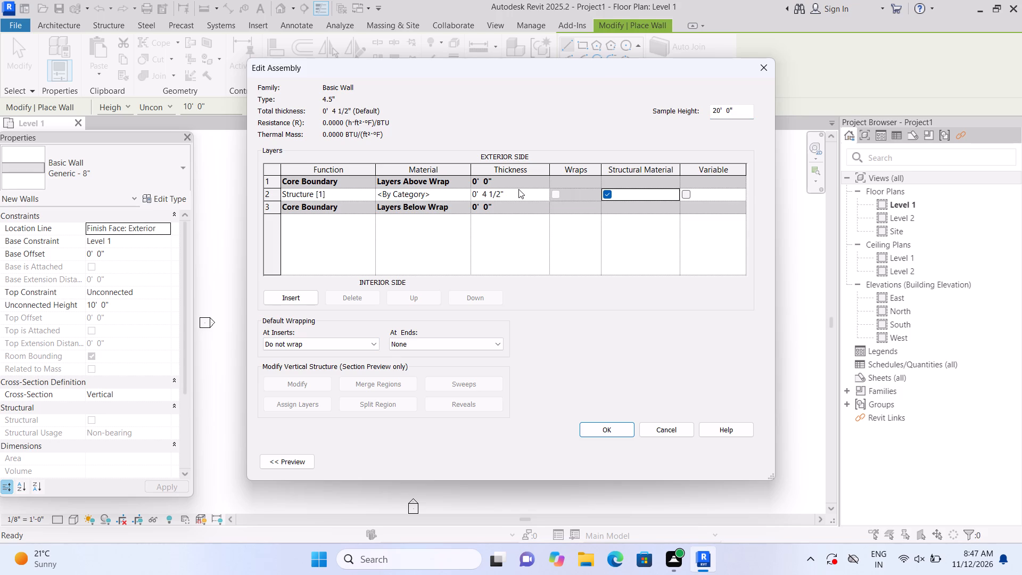
click(609, 428)
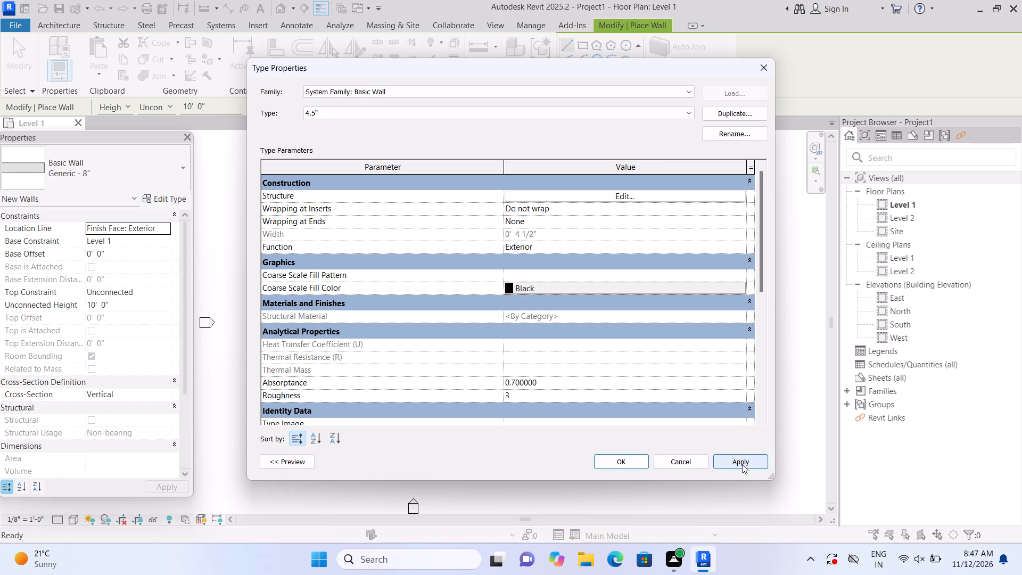
click(742, 464)
click(624, 457)
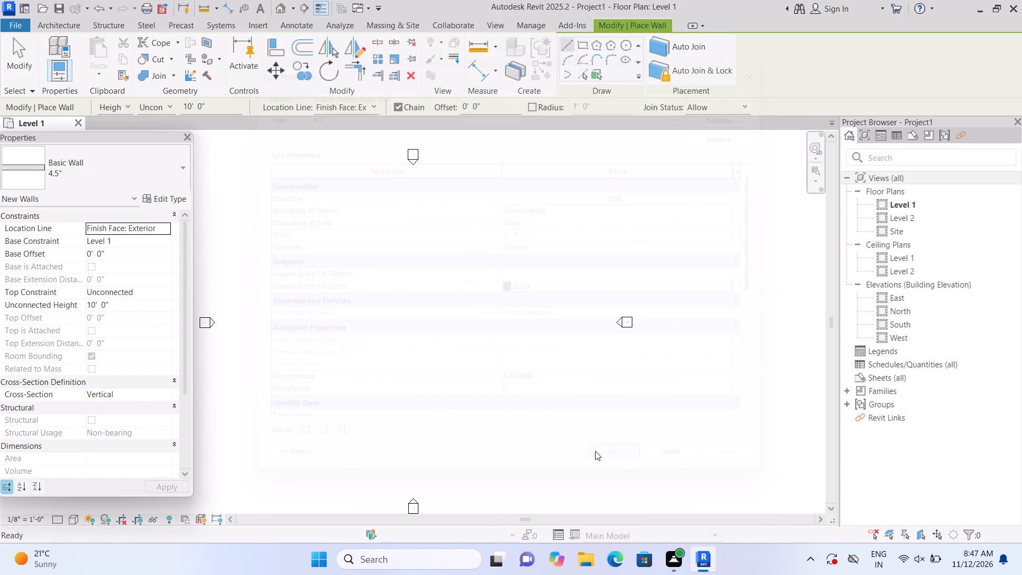
Duplicate the 4.5" wall type under the name 9".
click(164, 198)
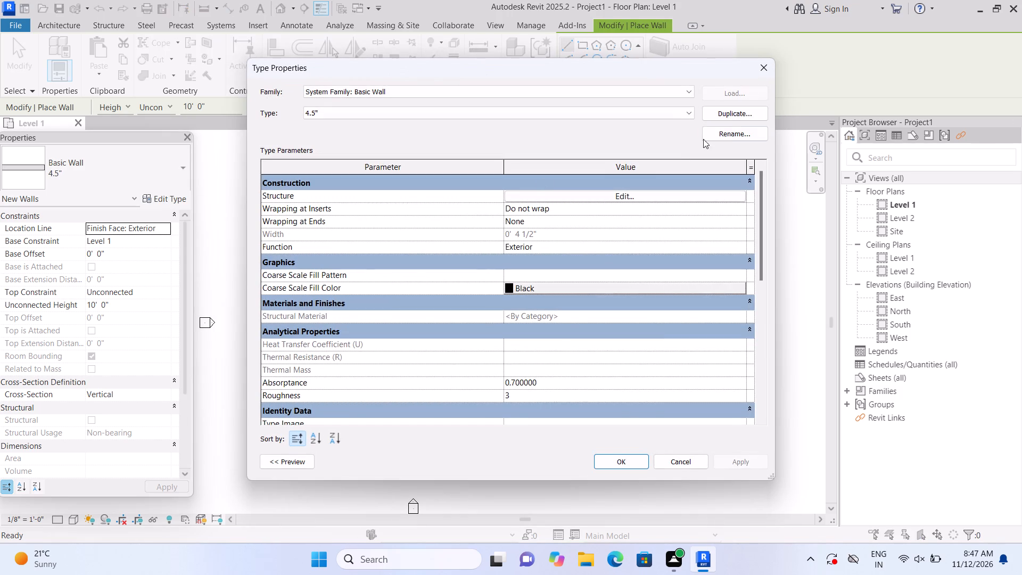
click(735, 116)
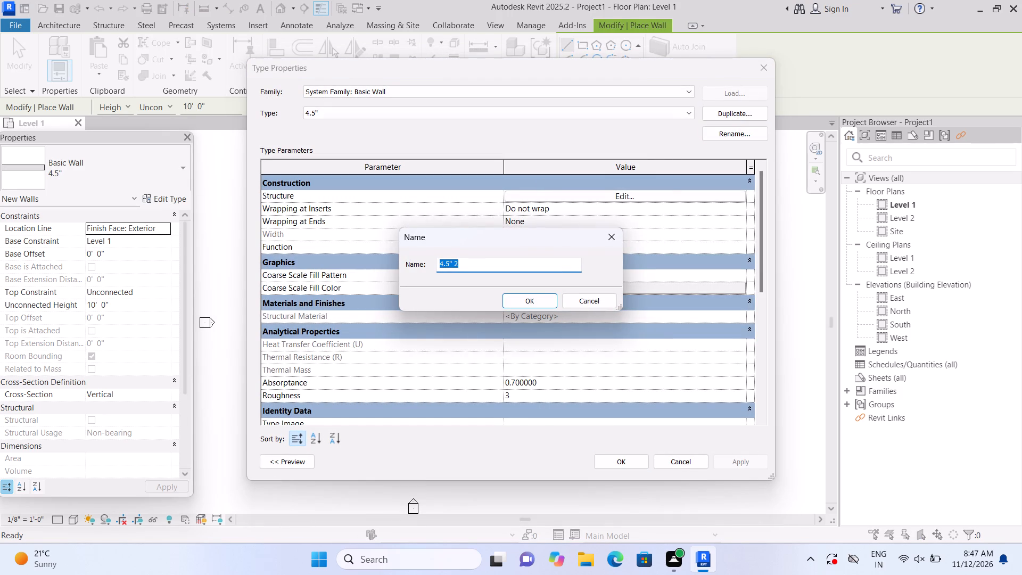
click(558, 265)
key(BackSpace)
key(BackSpace)
key(BackSpace)
key(BackSpace)
key(BackSpace)
key(BackSpace)
key(BackSpace)
key(BackSpace)
key(BackSpace)
key(BackSpace)
key(BackSpace)
key(BackSpace)
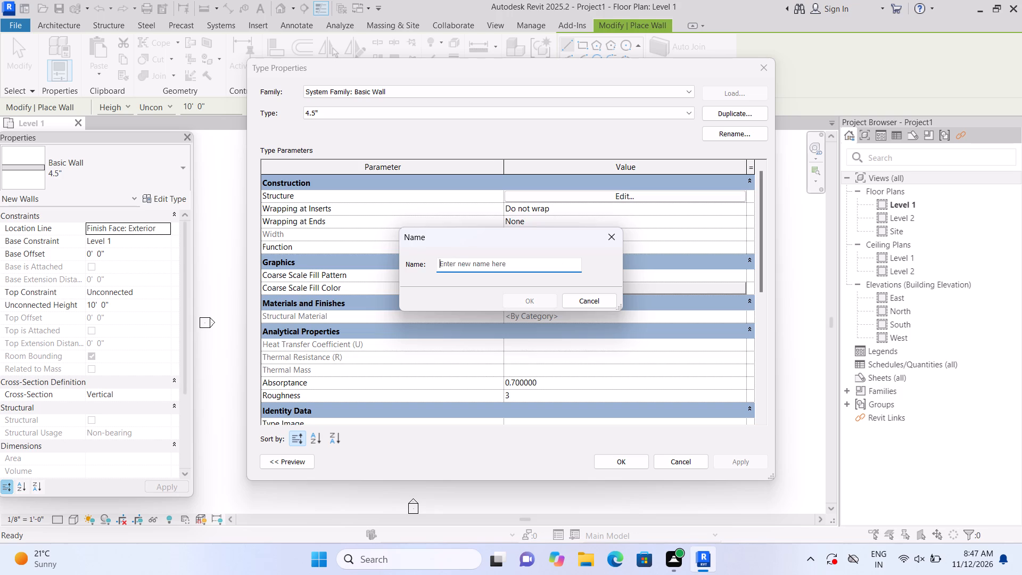
key(9)
key(shift+quotedbl)
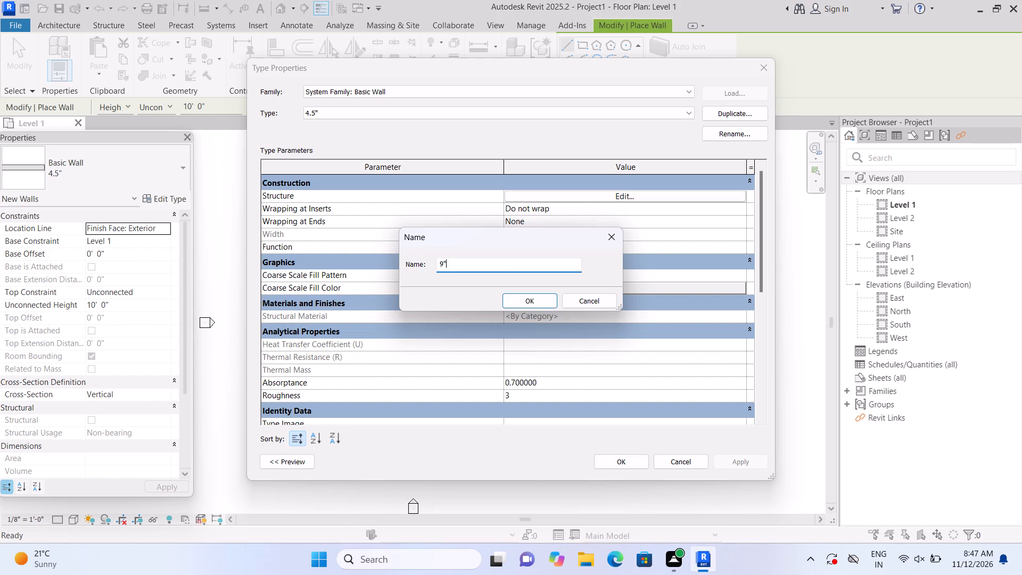
key(Return)
Set the structure layer thickness of the 9" wall type to 9" and apply it.
click(622, 192)
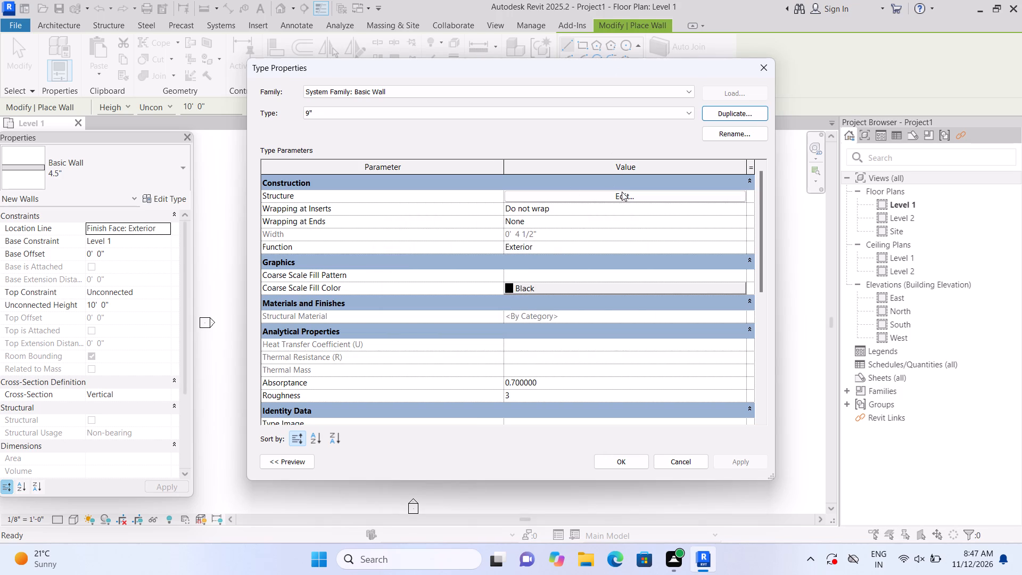
click(514, 192)
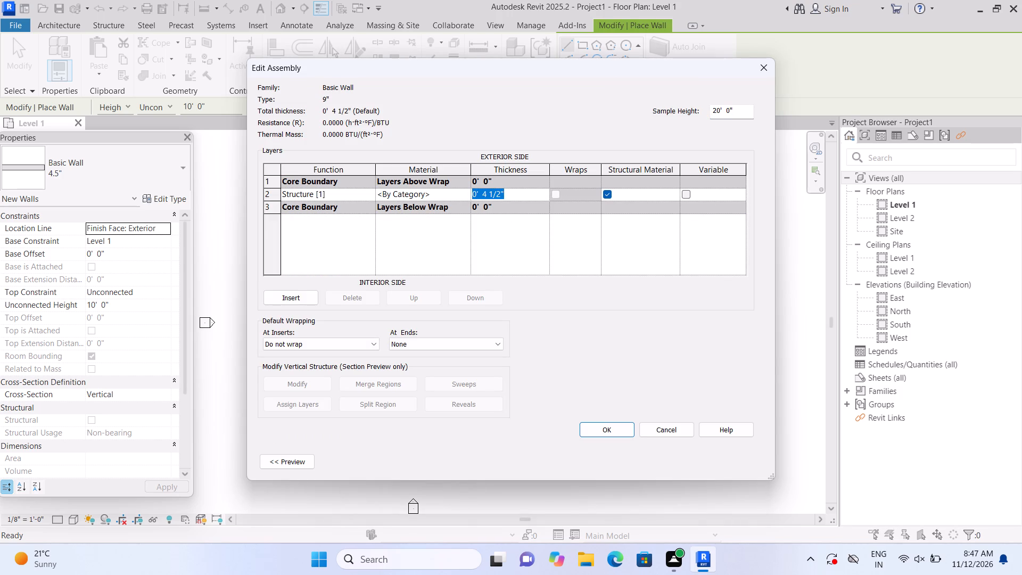
key(BackSpace)
text(9")
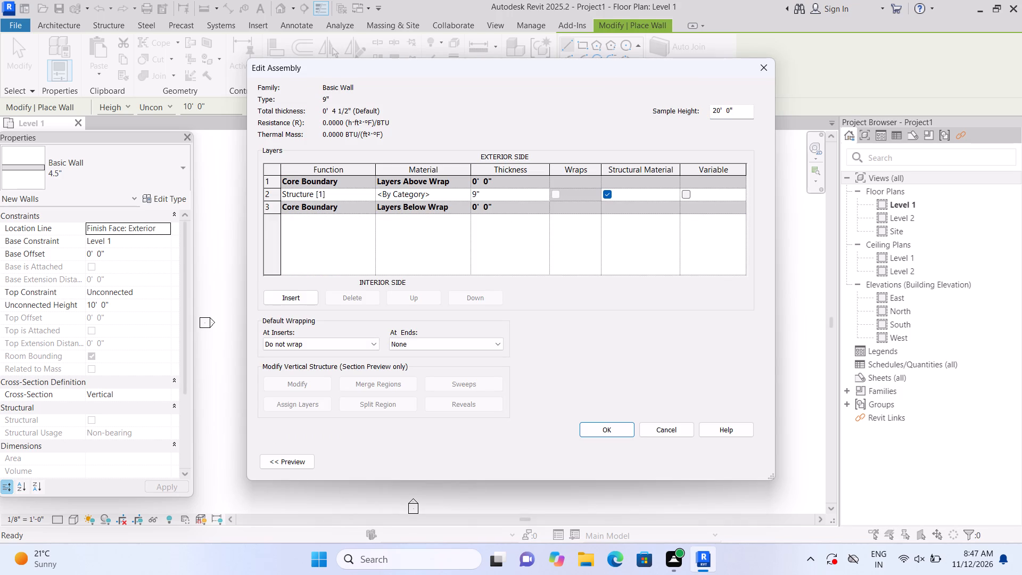
key(Return)
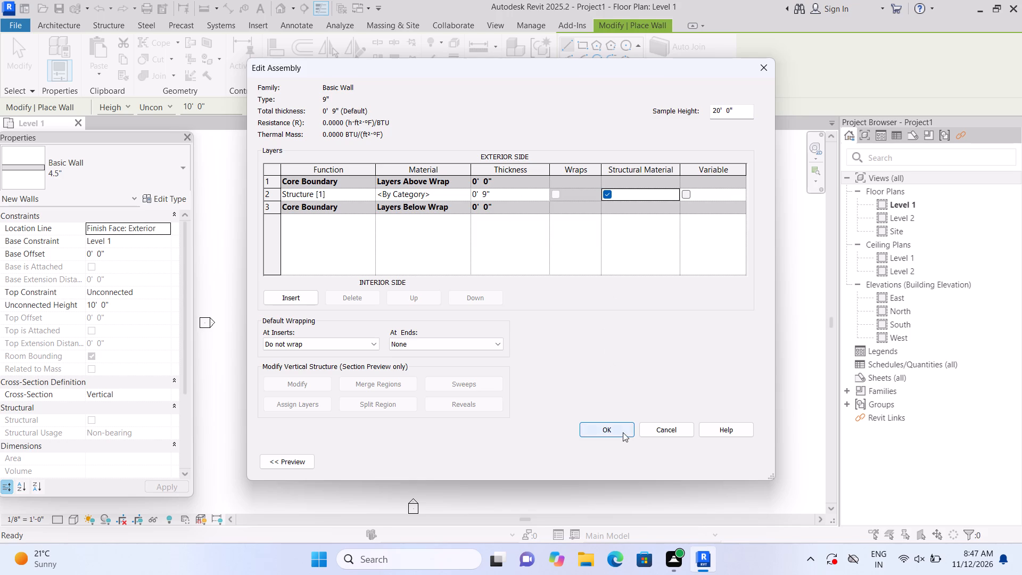
click(623, 432)
click(733, 459)
click(628, 461)
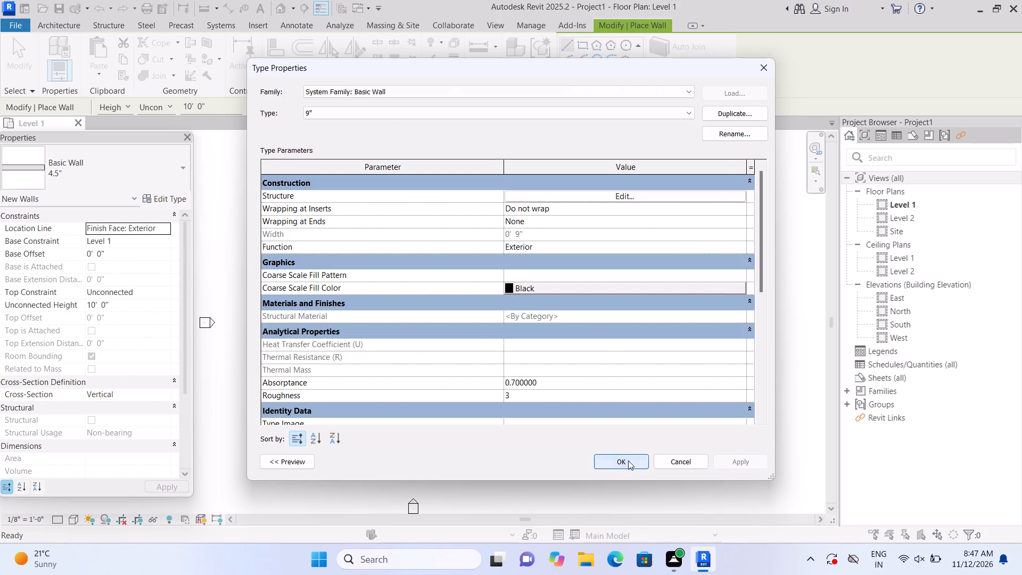
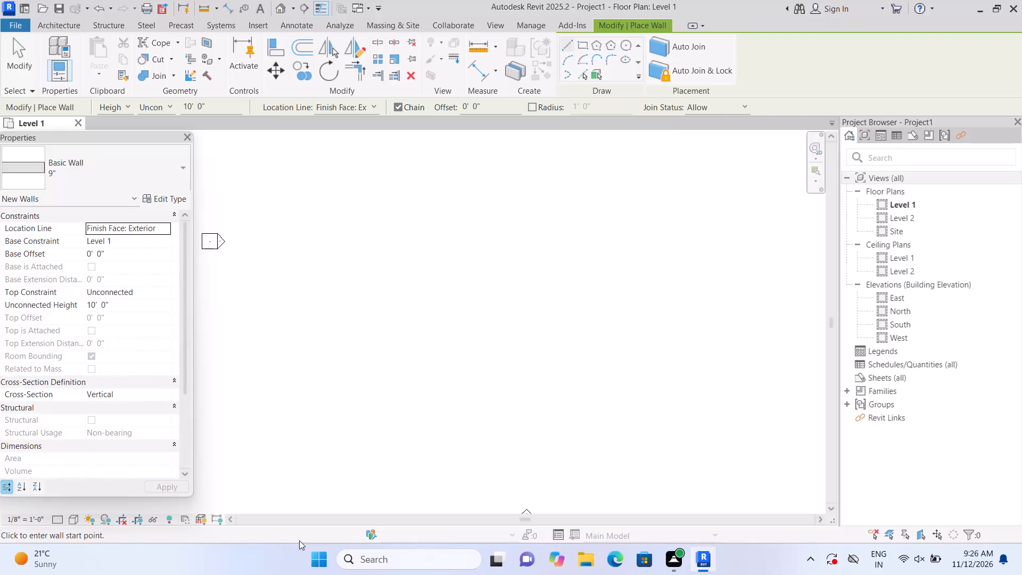
Draw a closed rectangle of 9" exterior walls, entering 50' for the horizontal sides and 60' for the vertical sides.
scroll(284, 508, down, 2)
click(300, 433)
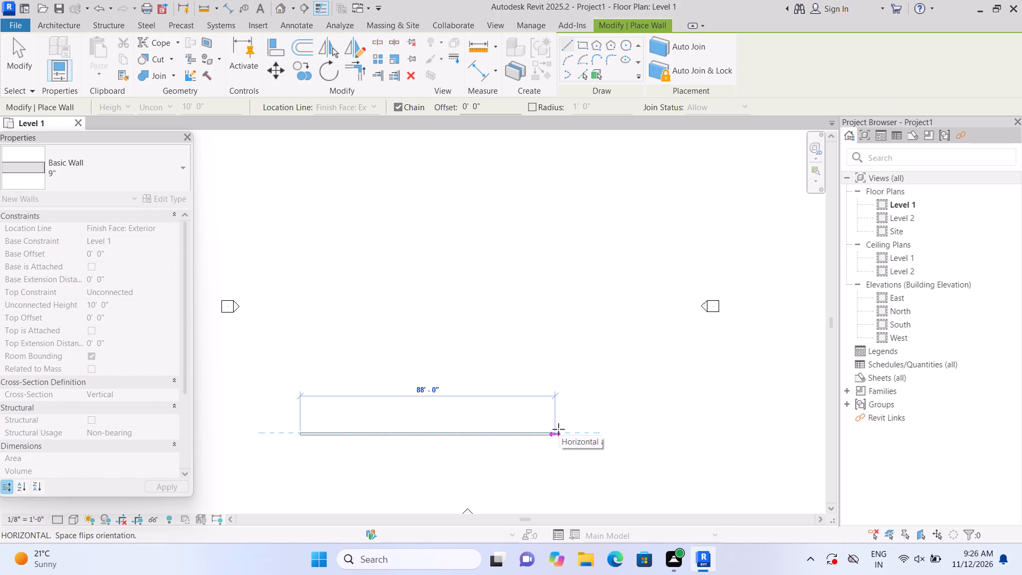
key(5)
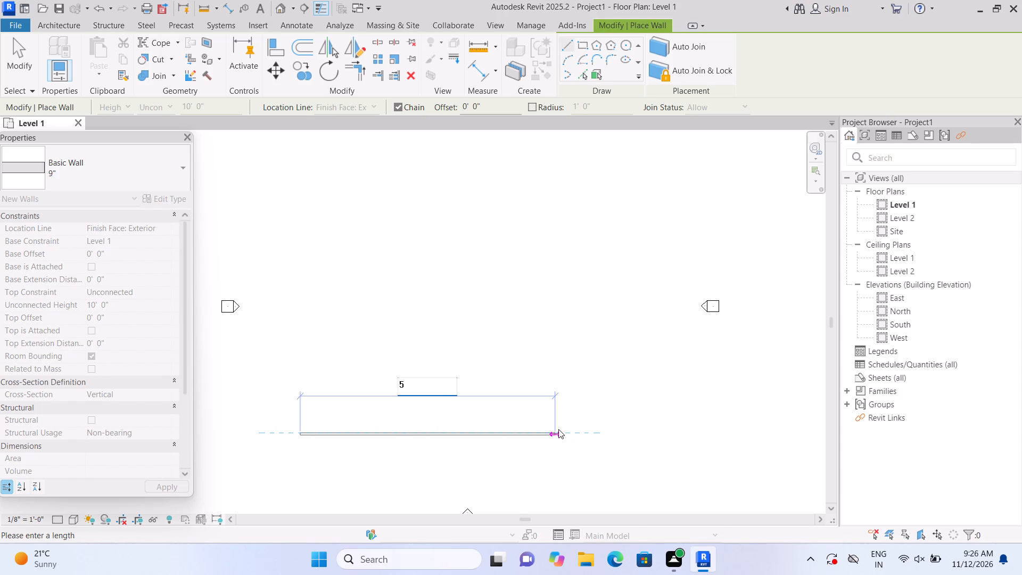
text(0')
key(Return)
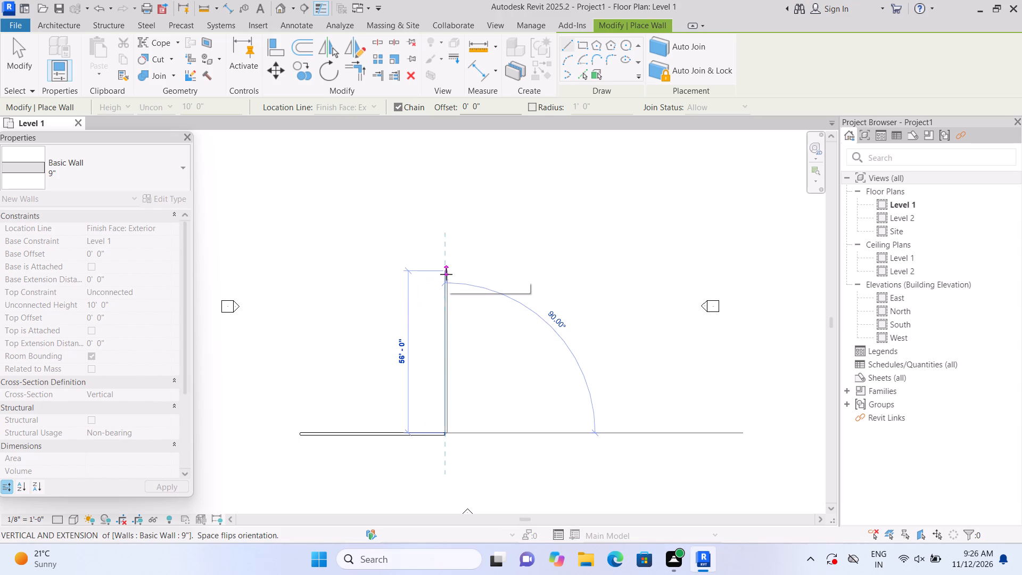
text(60')
key(Return)
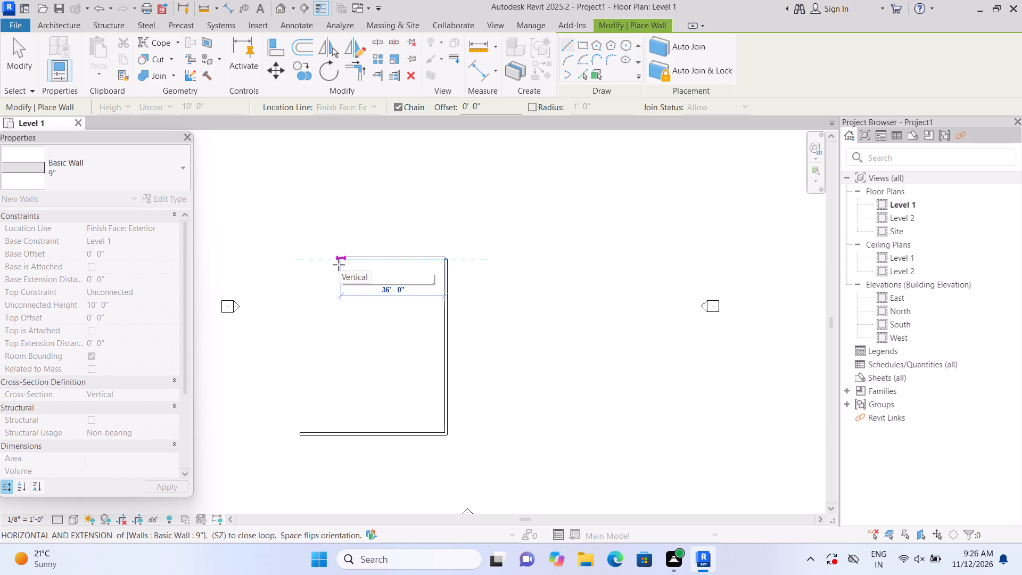
text(50)
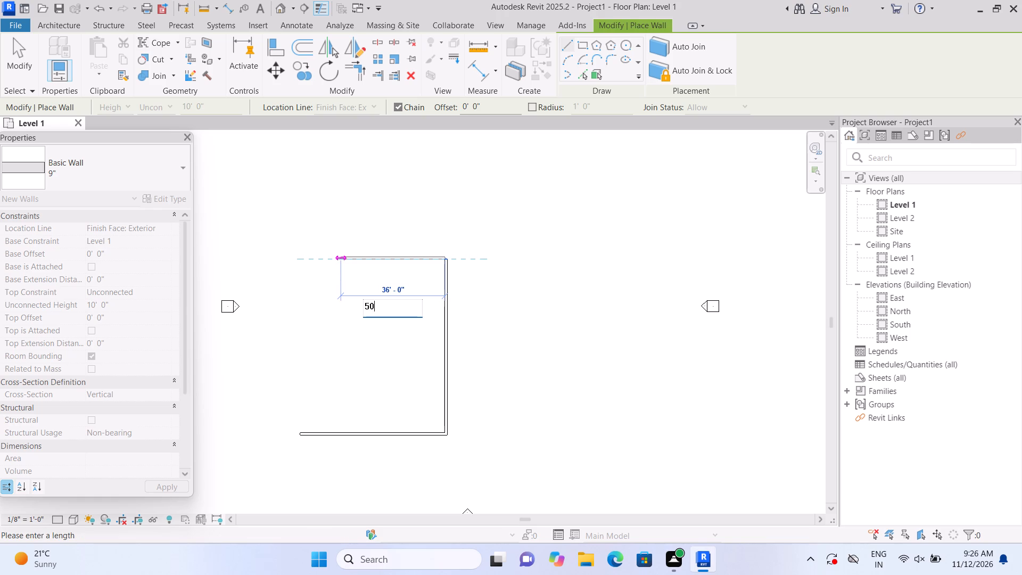
key(apostrophe)
key(Return)
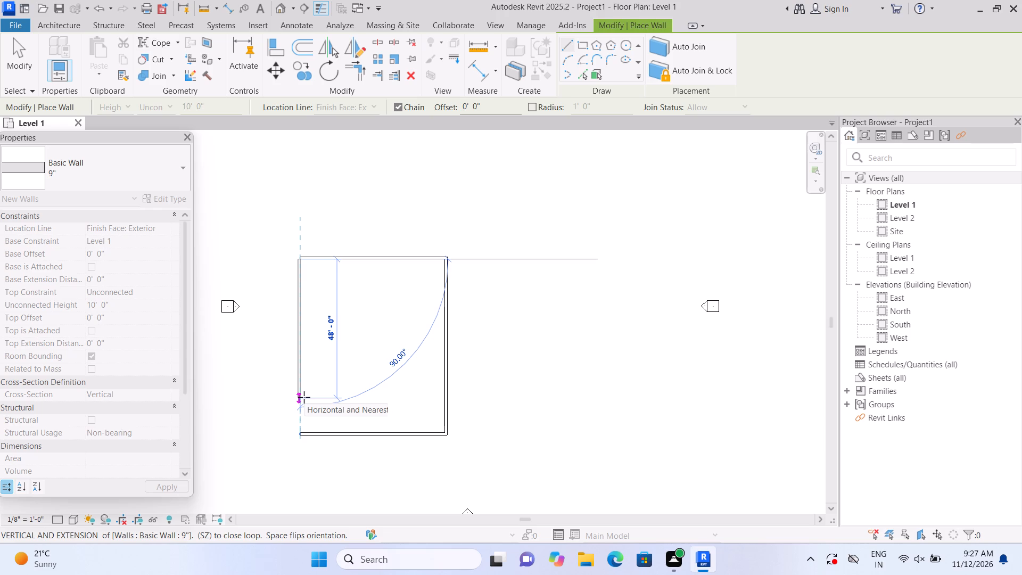
text(60')
key(Return)
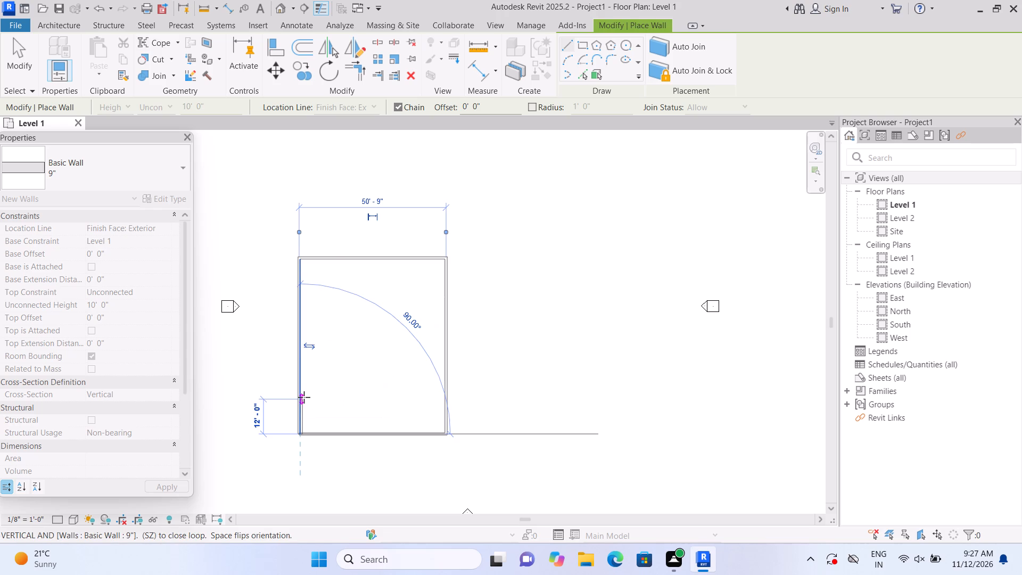
key(Escape)
Enclose a room in the plan's lower-left corner with a horizontal 9" wall about 15' long and a vertical wall down to the bottom exterior wall.
scroll(277, 393, up, 2)
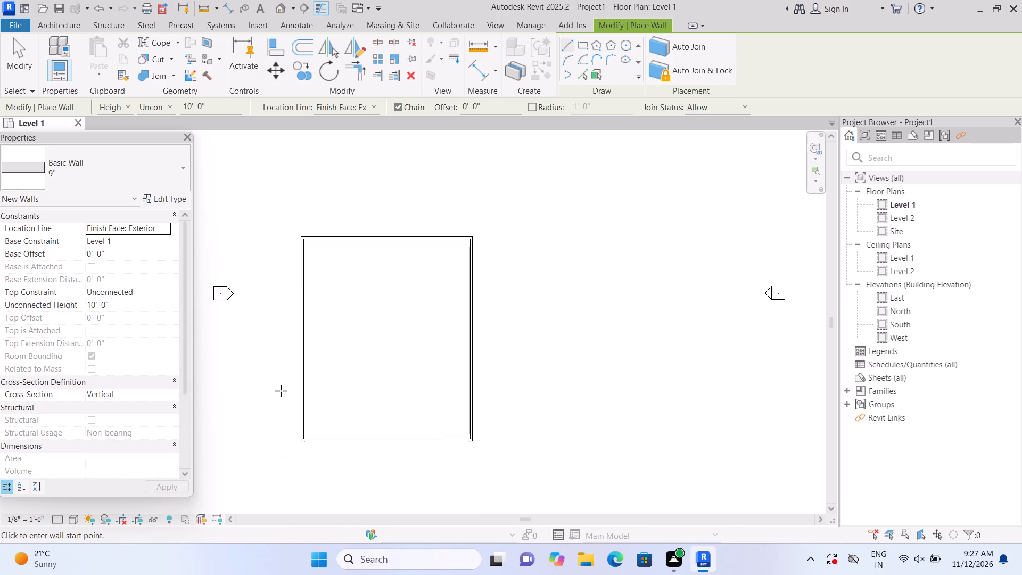
scroll(281, 391, up, 2)
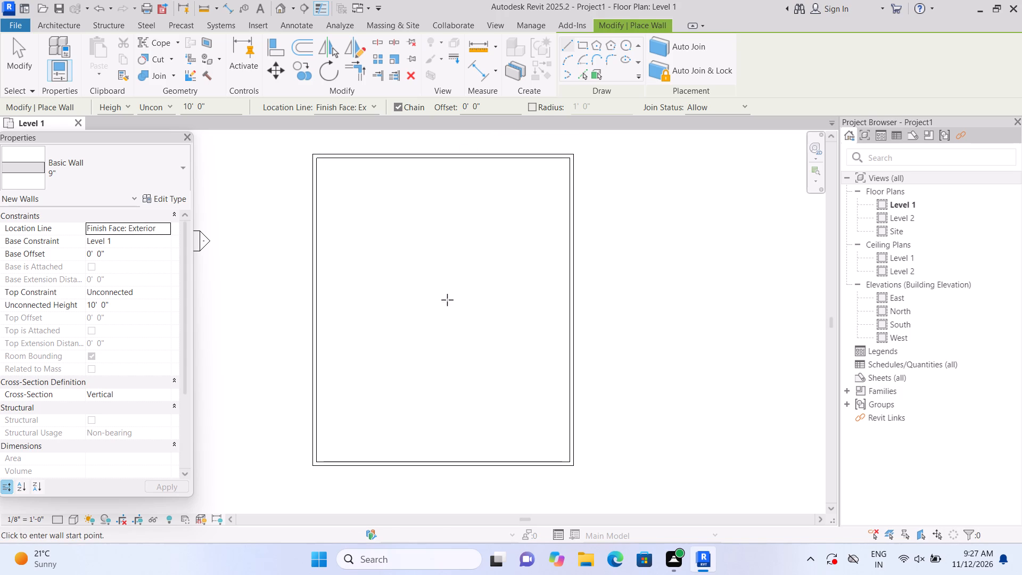
middle_drag(430, 314, 469, 252)
scroll(419, 350, up, 2)
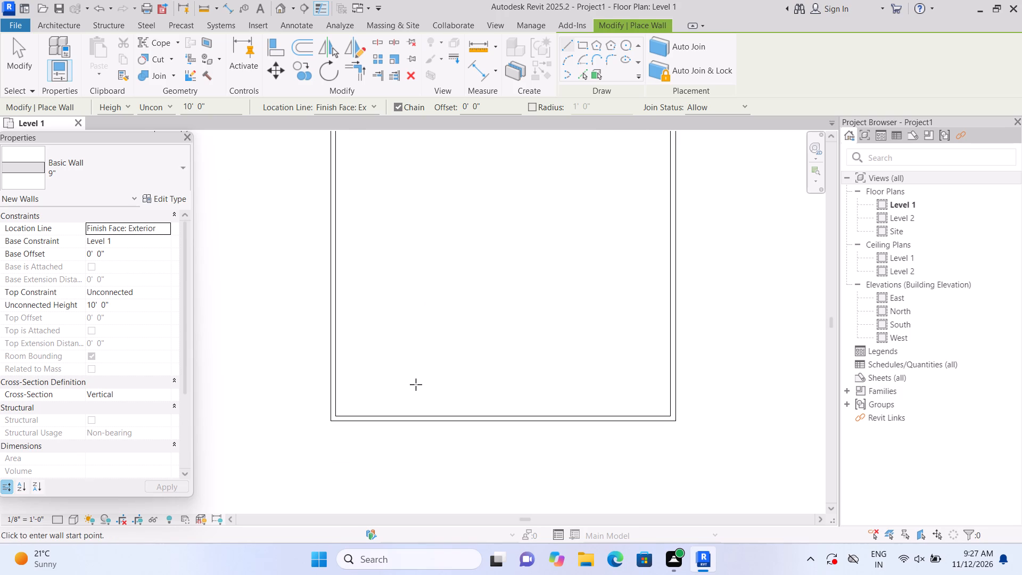
middle_drag(410, 385, 386, 380)
scroll(381, 380, up, 1)
scroll(316, 412, up, 3)
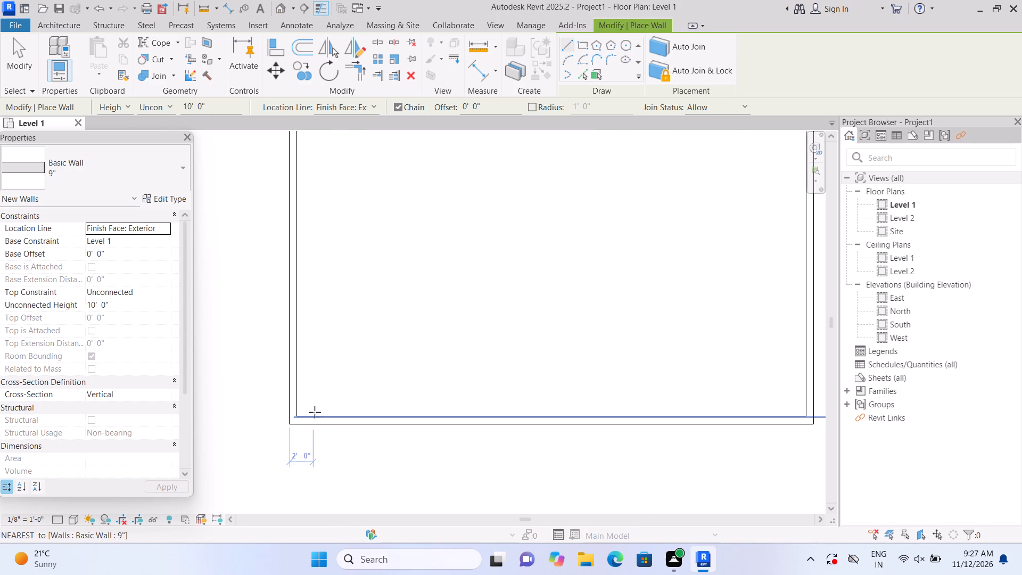
scroll(308, 415, up, 1)
scroll(308, 412, down, 1)
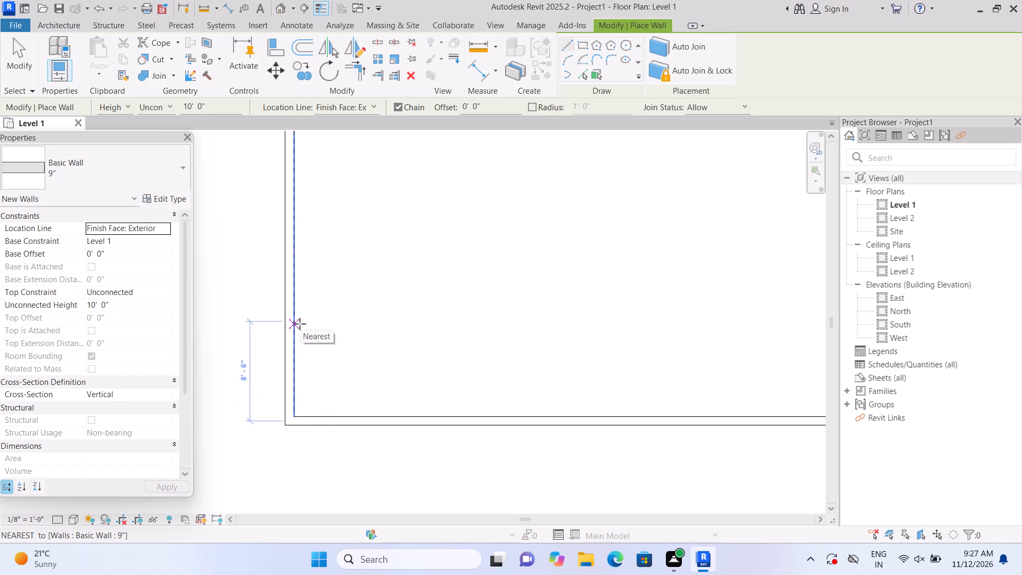
scroll(301, 312, down, 1)
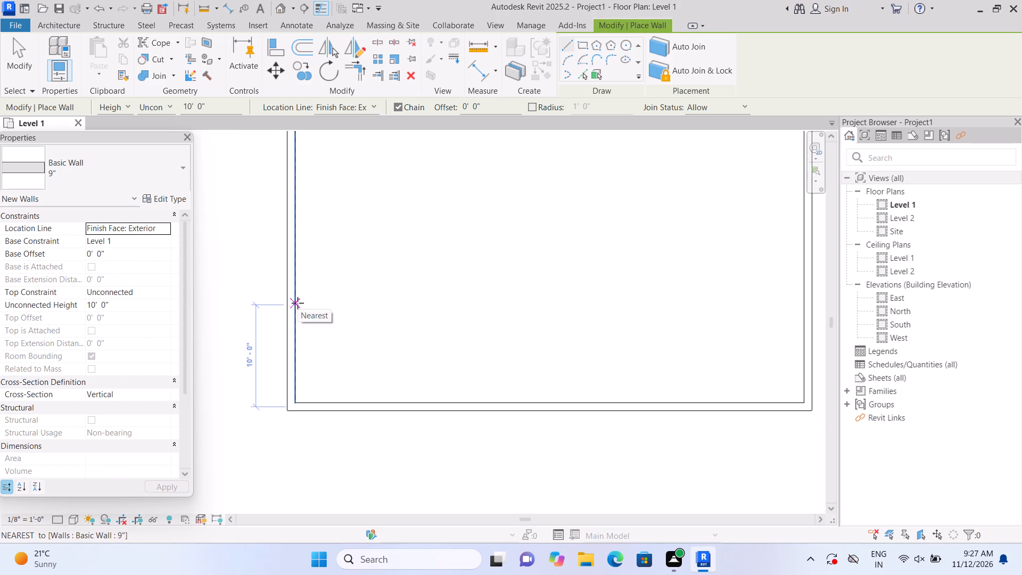
click(299, 297)
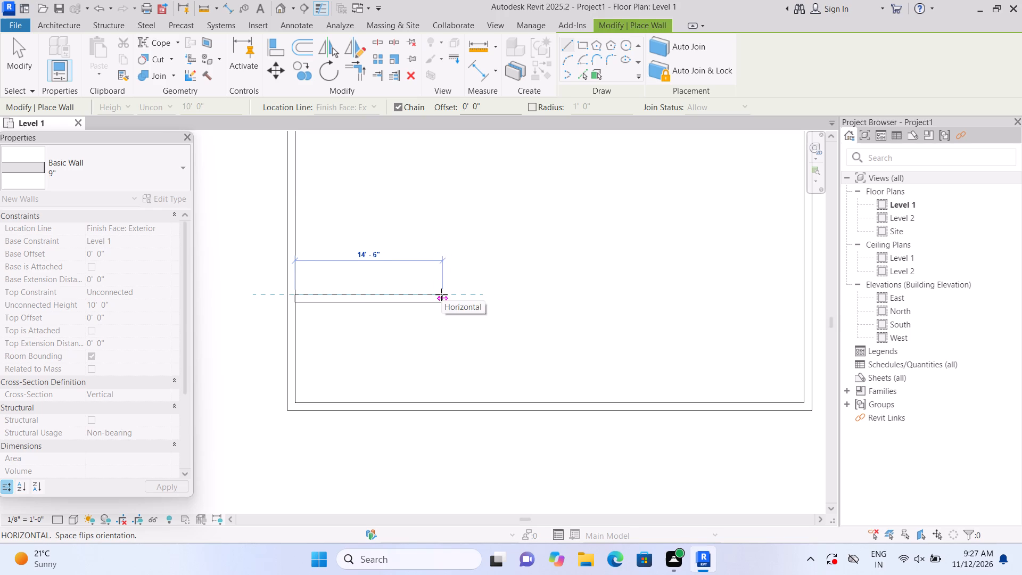
click(449, 295)
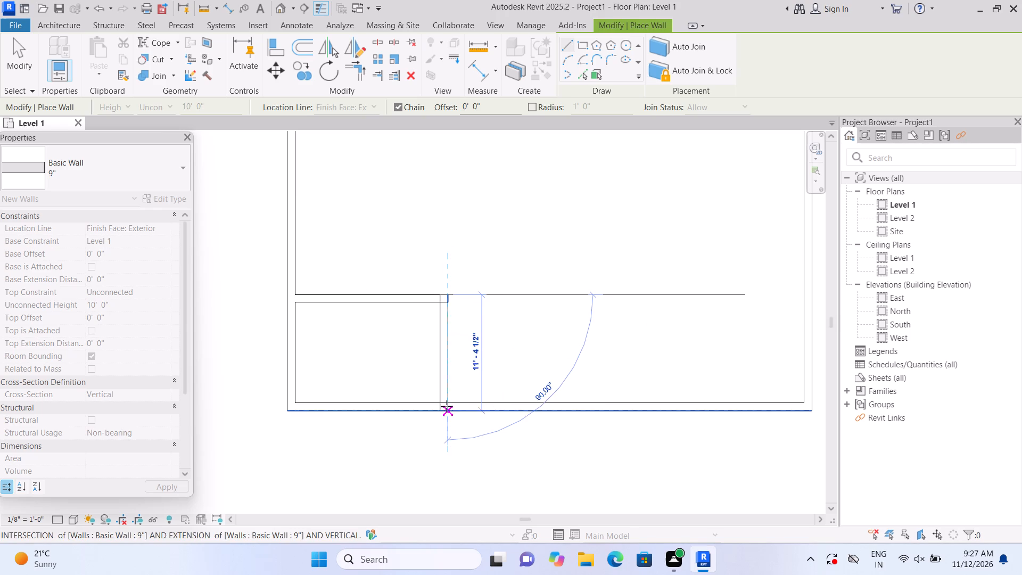
click(447, 405)
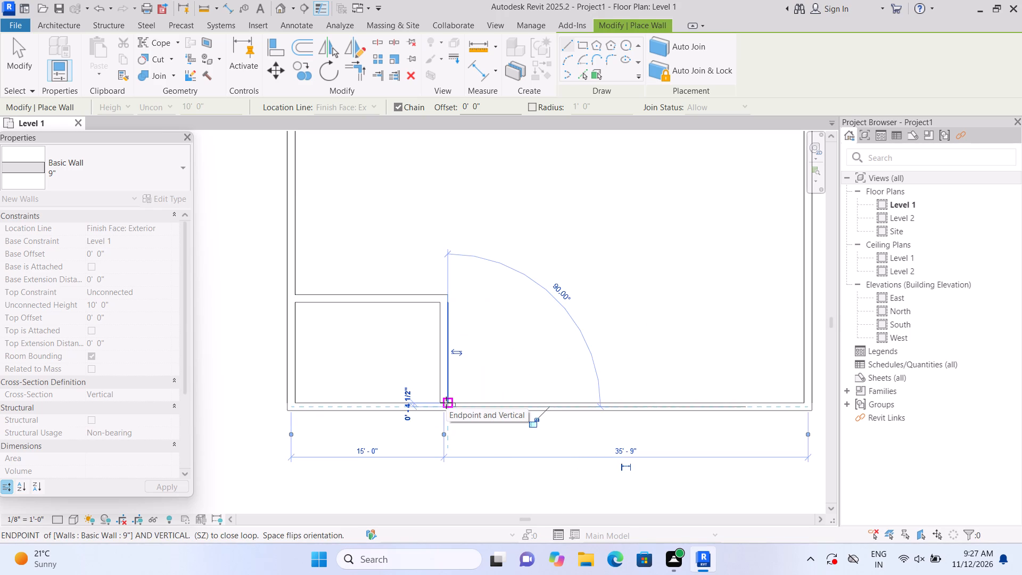
scroll(445, 406, down, 2)
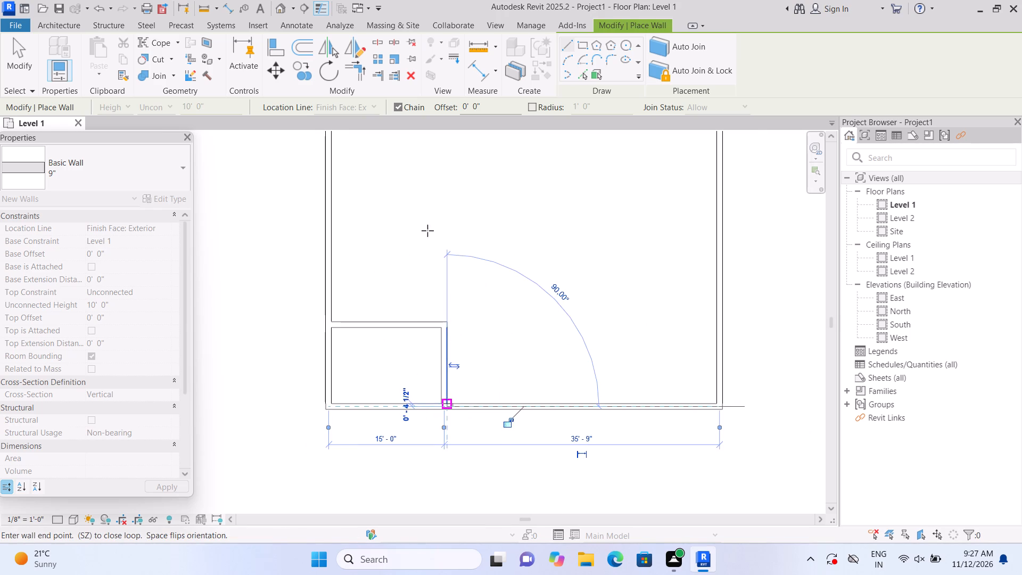
key(Escape)
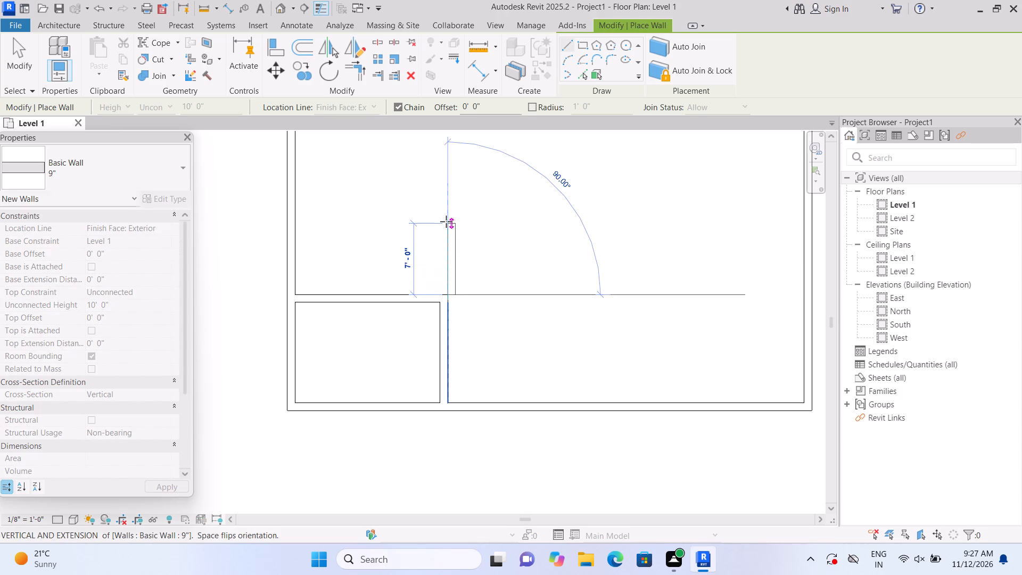
Extend the plan upward from the lower-left room's upper-right corner with a vertical 9" wall, flipped to line up with the wall below.
key(space)
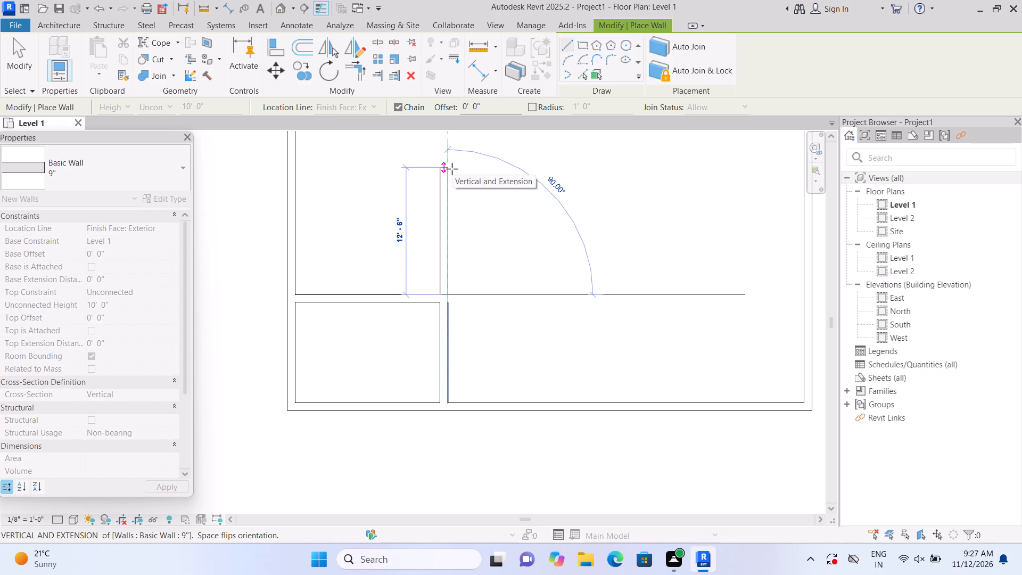
scroll(452, 169, down, 1)
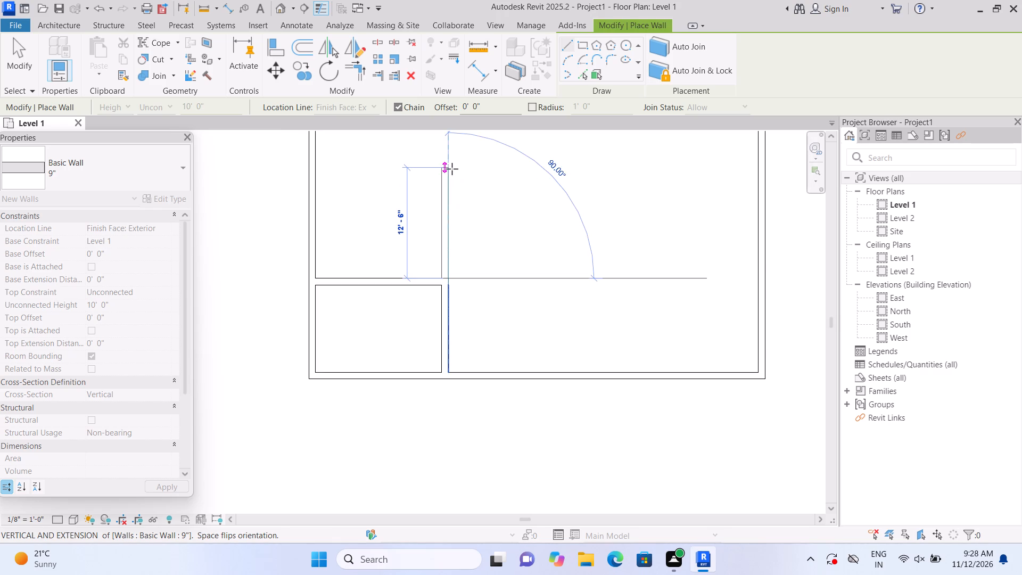
scroll(452, 169, down, 1)
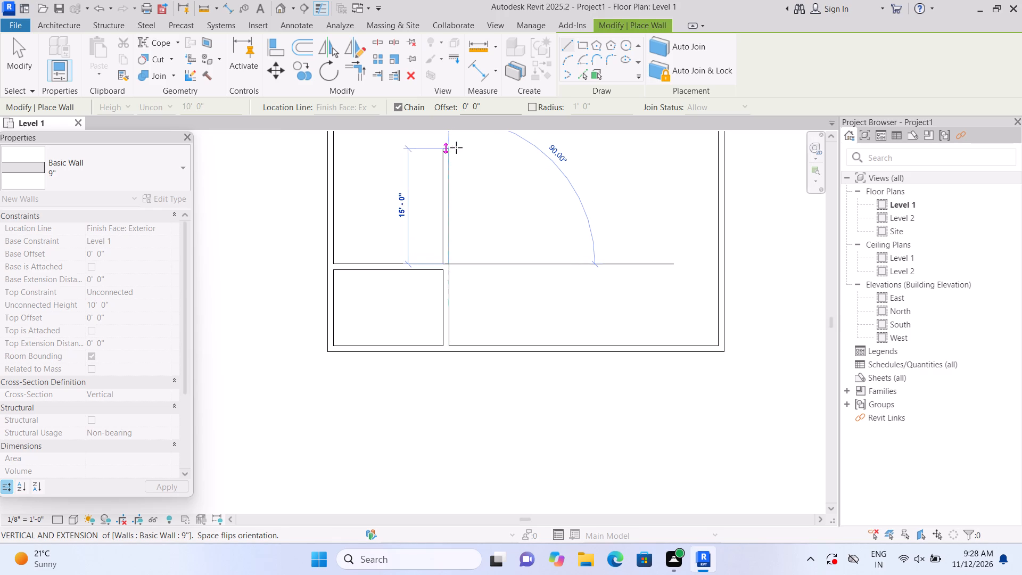
click(453, 138)
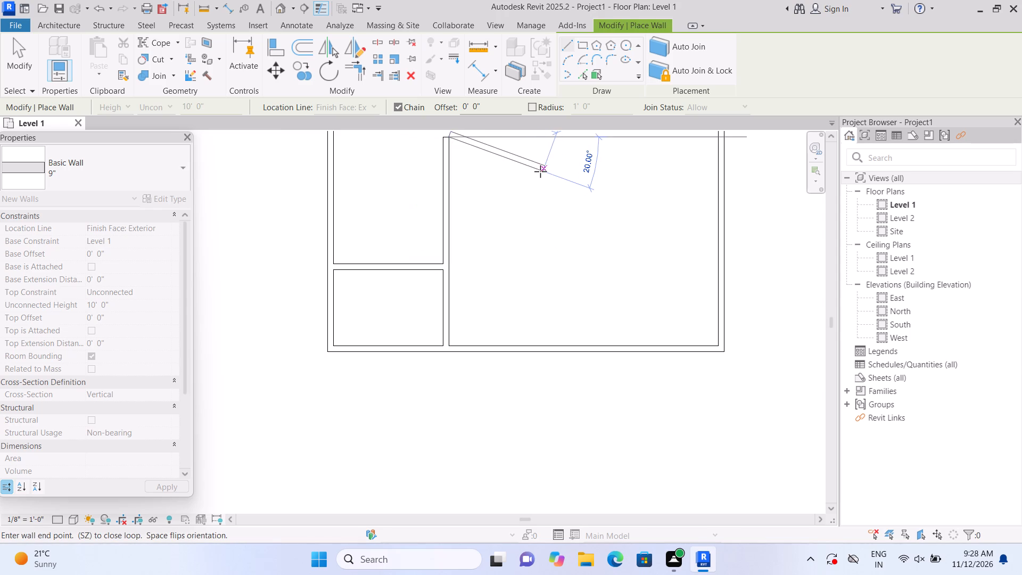
key(Escape)
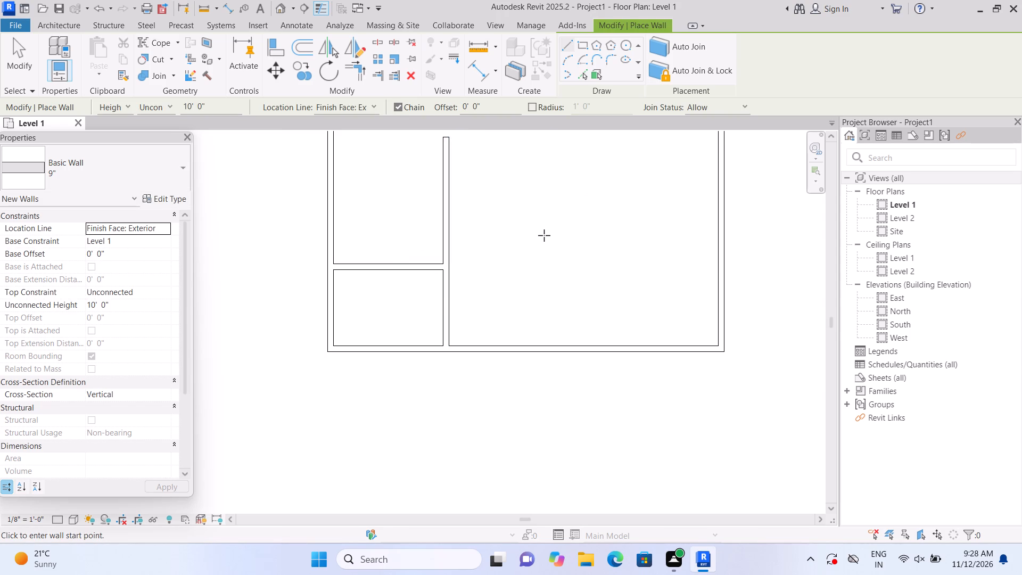
Enclose a lower-right room with a vertical 9" wall about 27' long, level with the neighbouring wall's end, and a horizontal wall about 17' long.
middle_drag(577, 274, 576, 287)
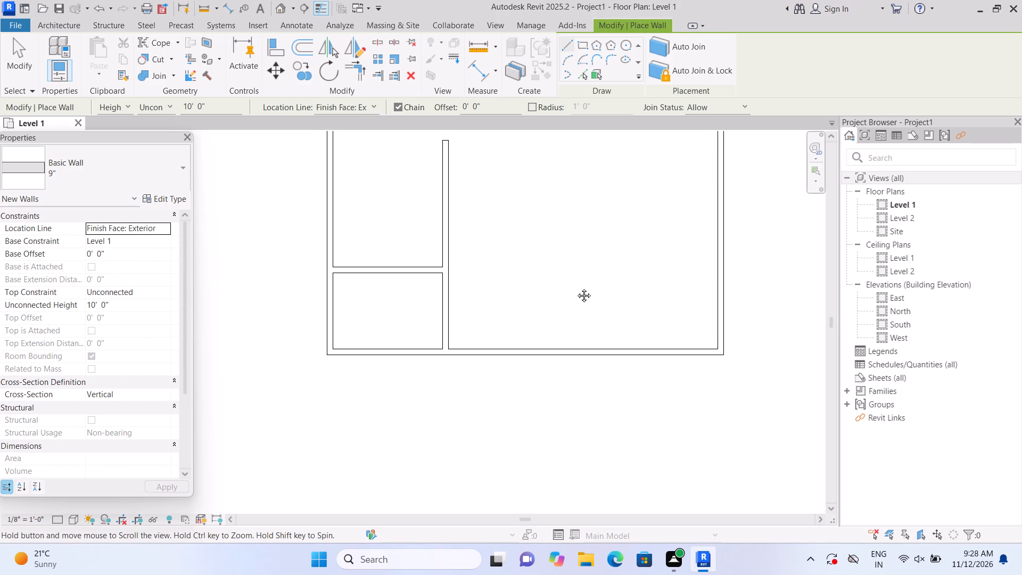
middle_drag(576, 287, 568, 345)
scroll(567, 343, down, 1)
scroll(567, 358, up, 1)
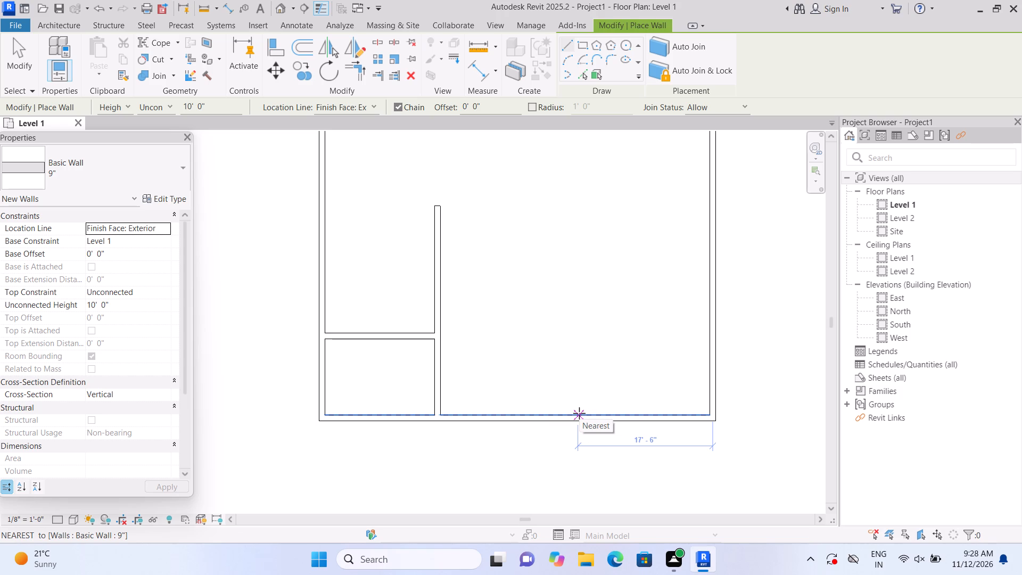
click(579, 413)
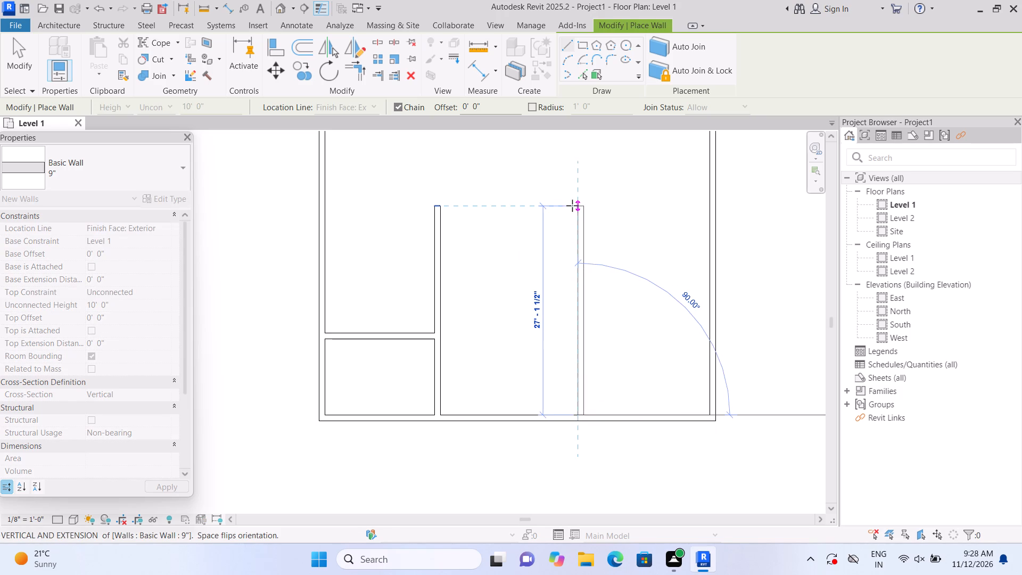
click(572, 207)
scroll(572, 208, down, 1)
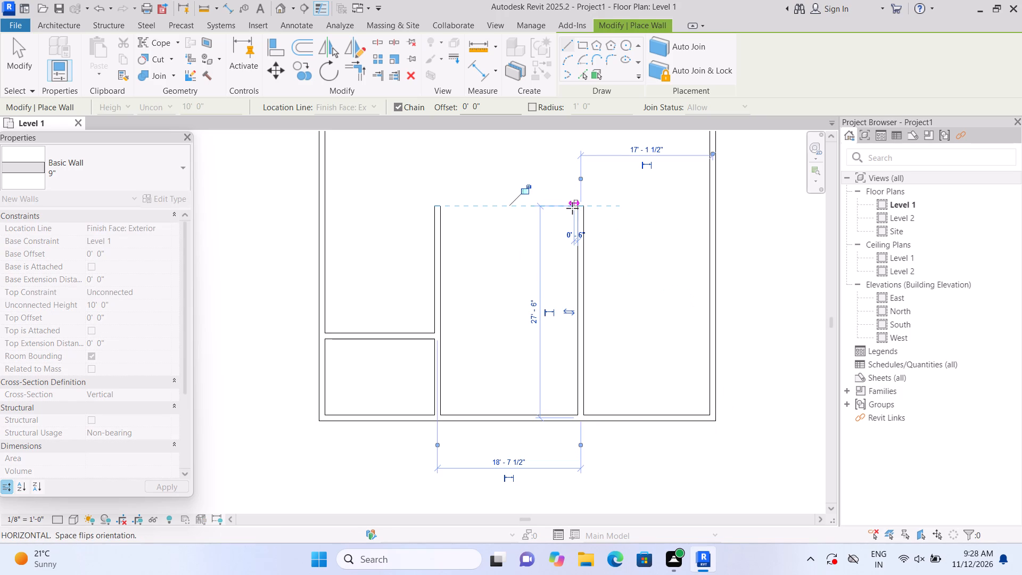
scroll(572, 208, up, 1)
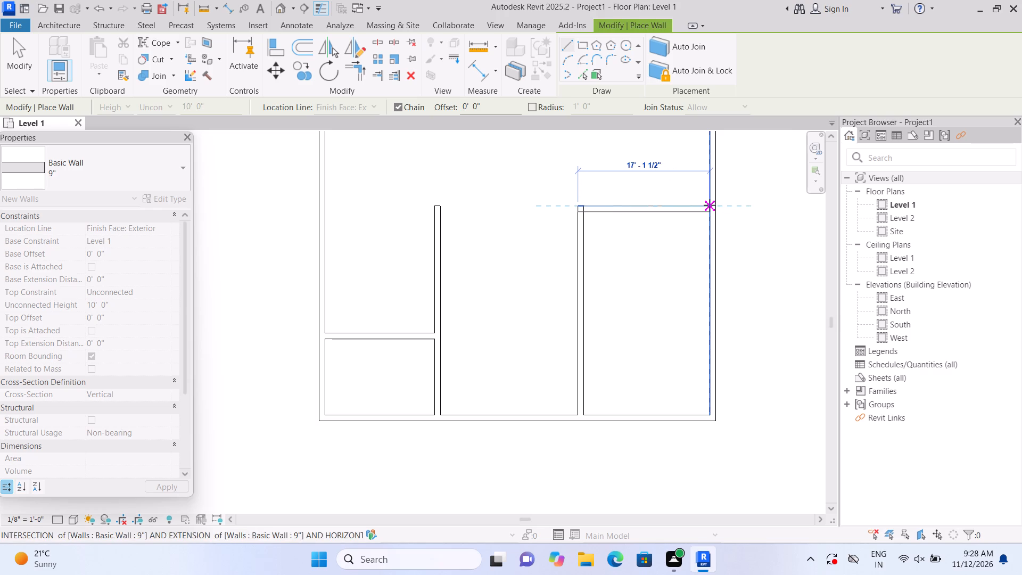
click(710, 205)
middle_drag(680, 239, 701, 436)
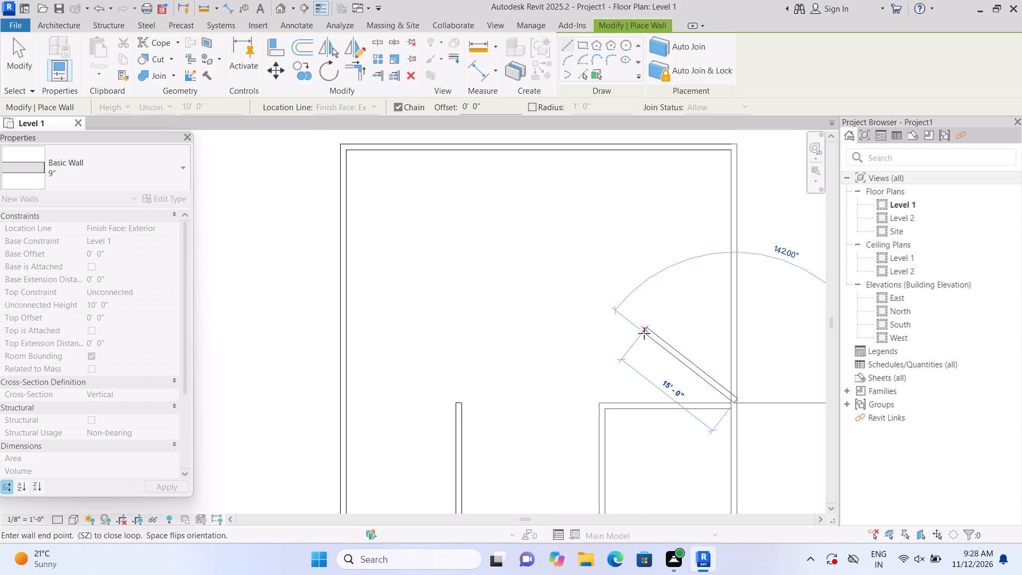
key(Escape)
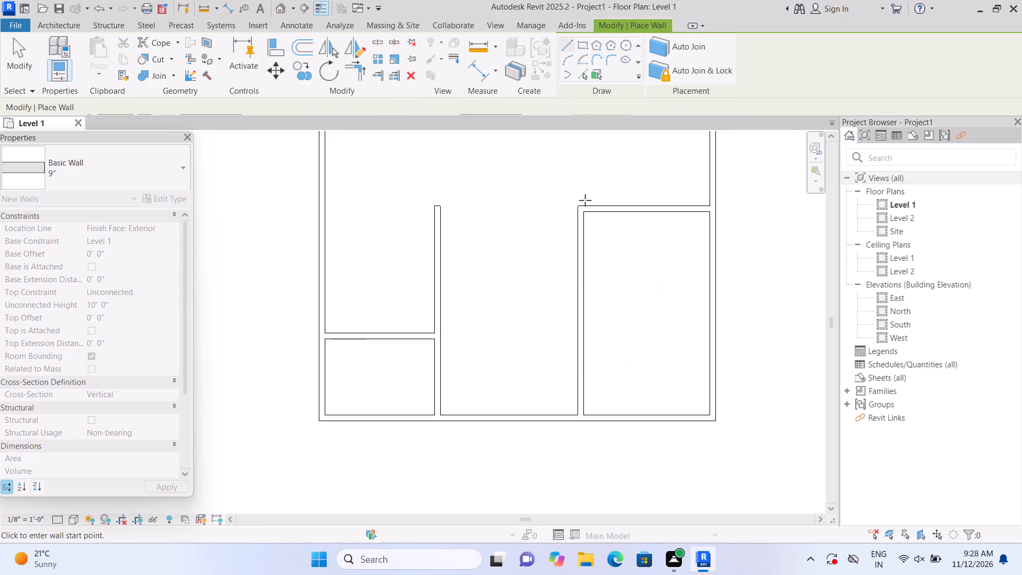
Enclose a small room above the lower-right room with a horizontal 9" wall about 10' long from the right exterior wall and a vertical wall down.
scroll(581, 196, up, 1)
middle_drag(581, 206, 578, 365)
scroll(577, 357, down, 2)
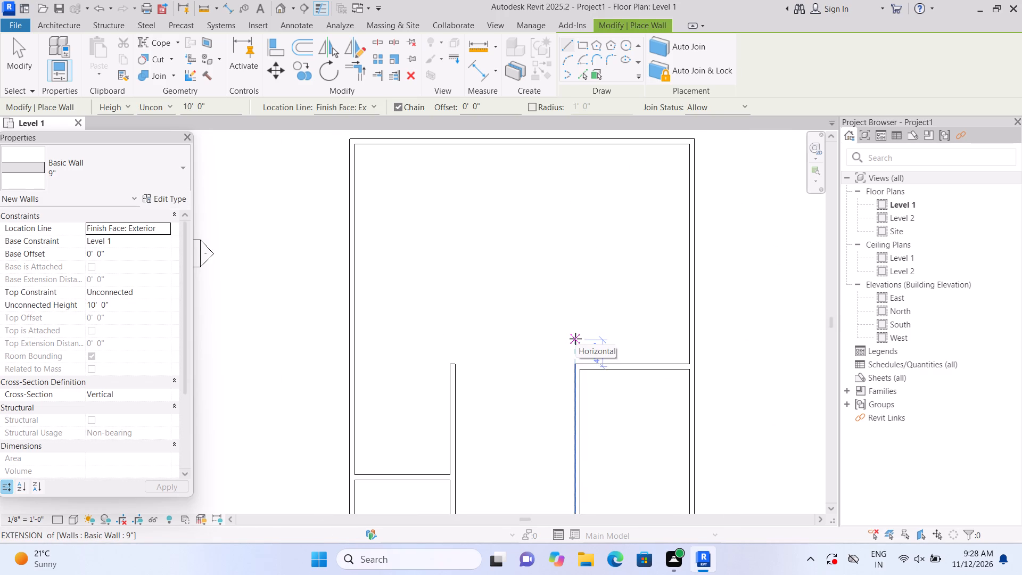
scroll(604, 326, up, 1)
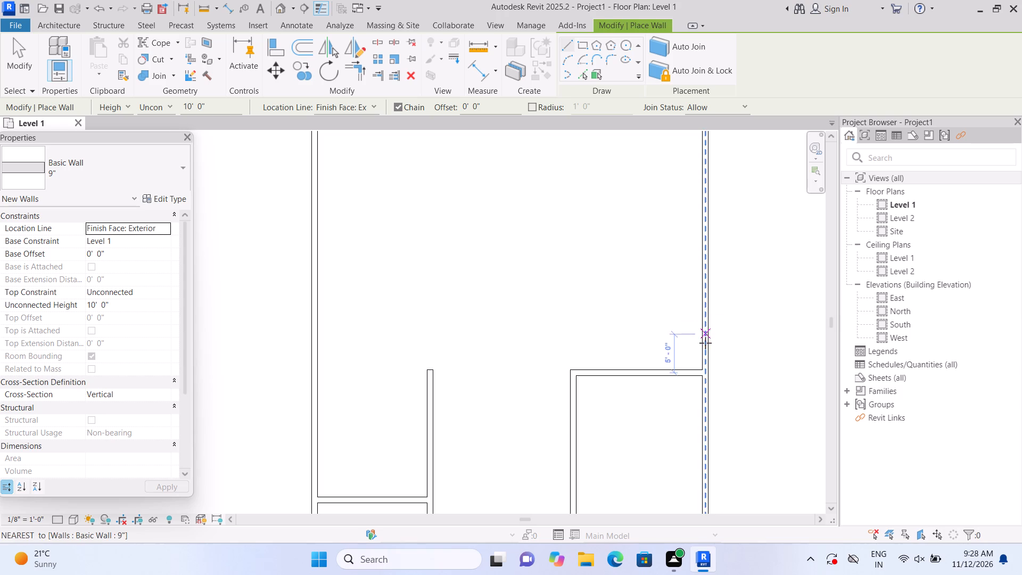
click(699, 311)
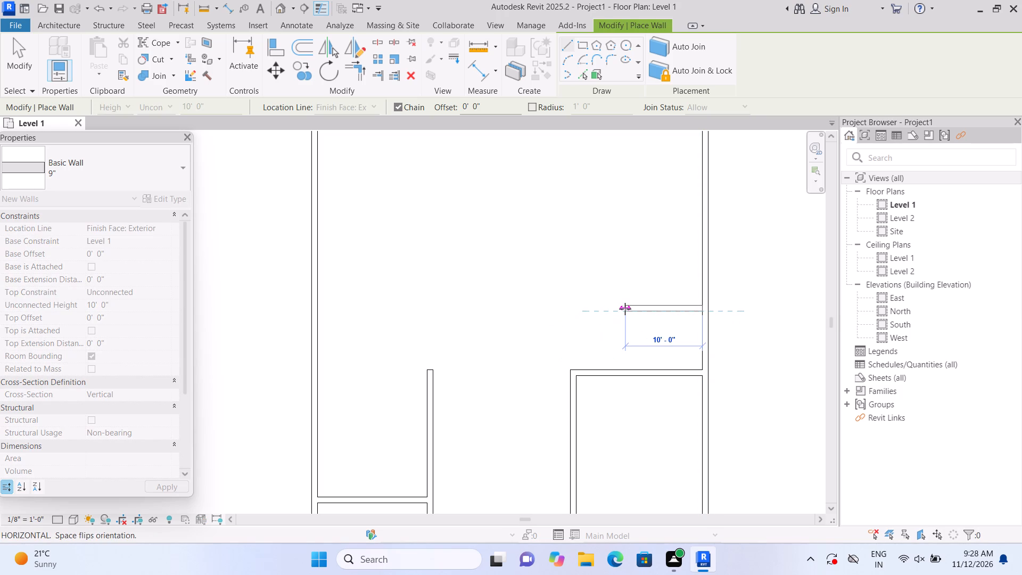
click(625, 307)
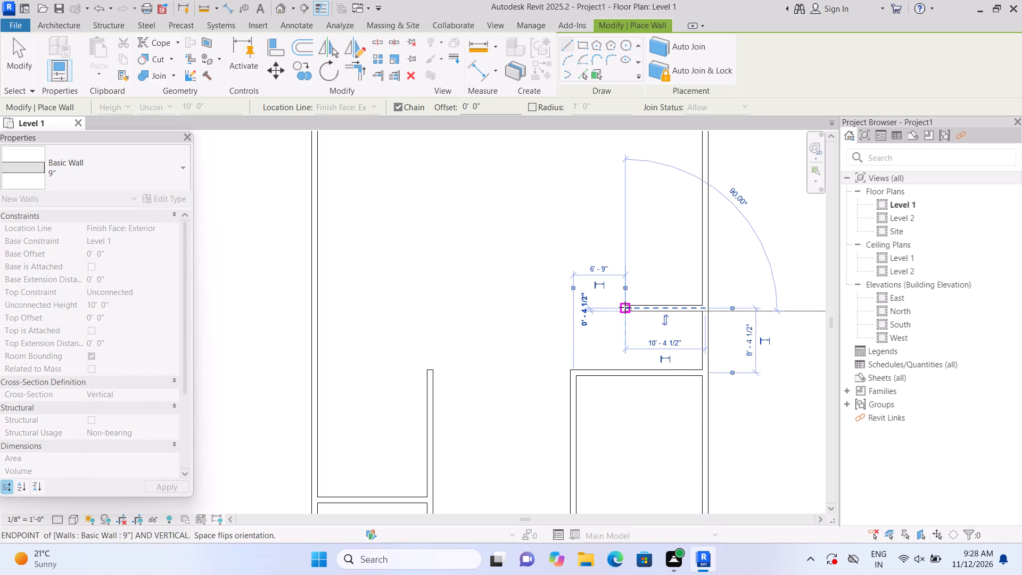
click(627, 368)
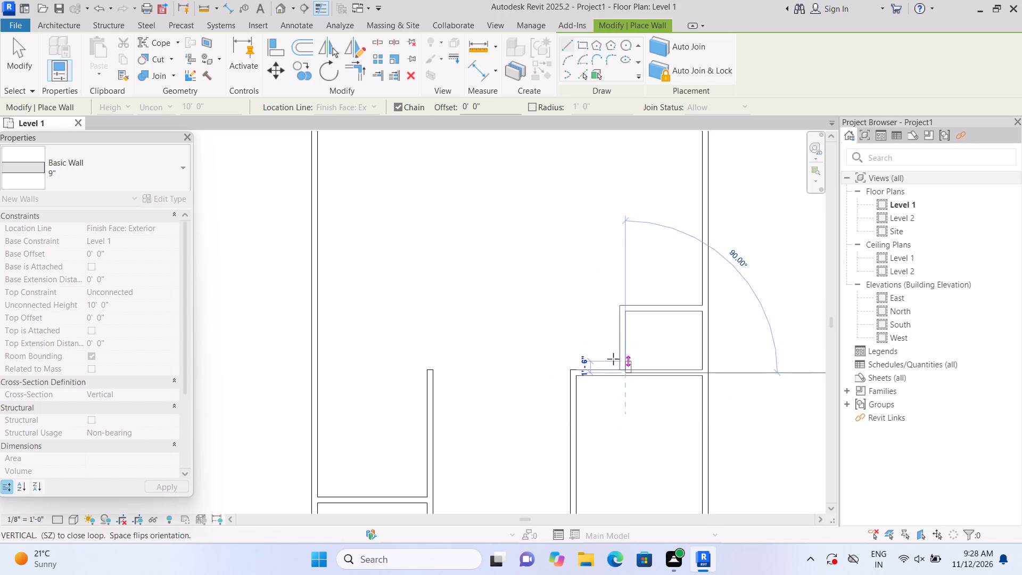
key(Escape)
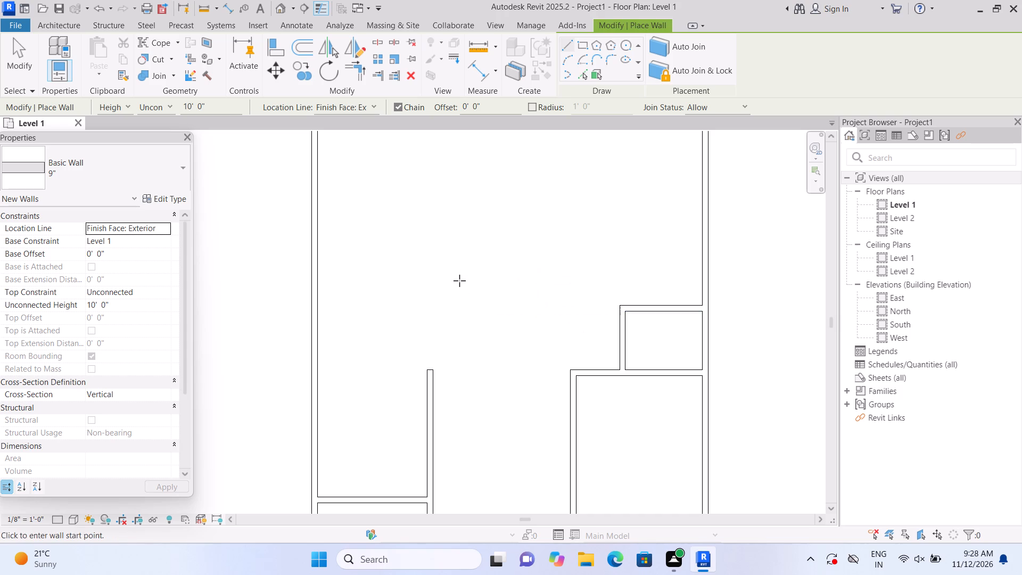
Enclose a room against the left exterior wall, above the lower-left rooms, with two horizontal 9" walls joined by a vertical wall about 14' long.
middle_drag(405, 253, 414, 327)
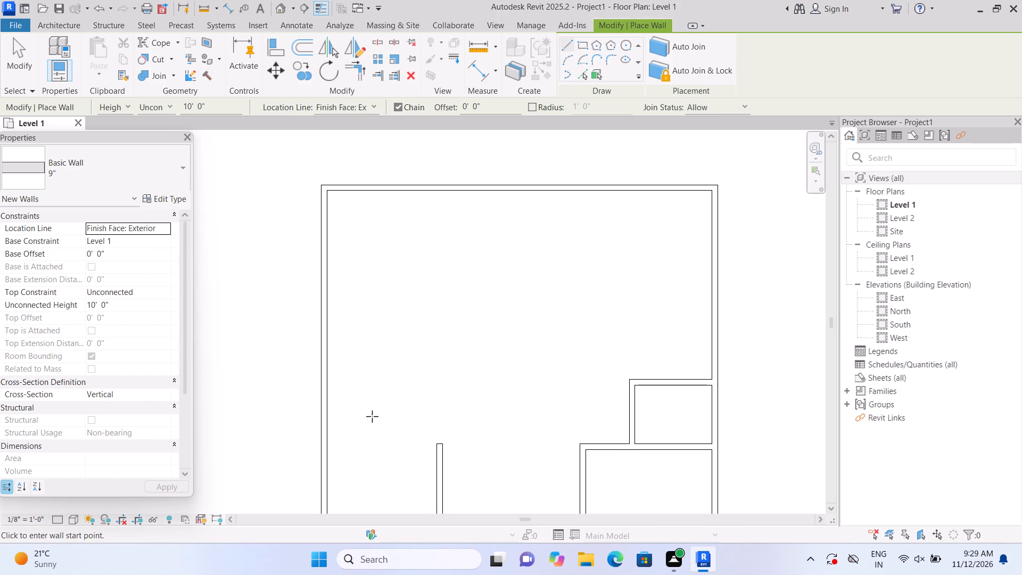
scroll(381, 396, down, 3)
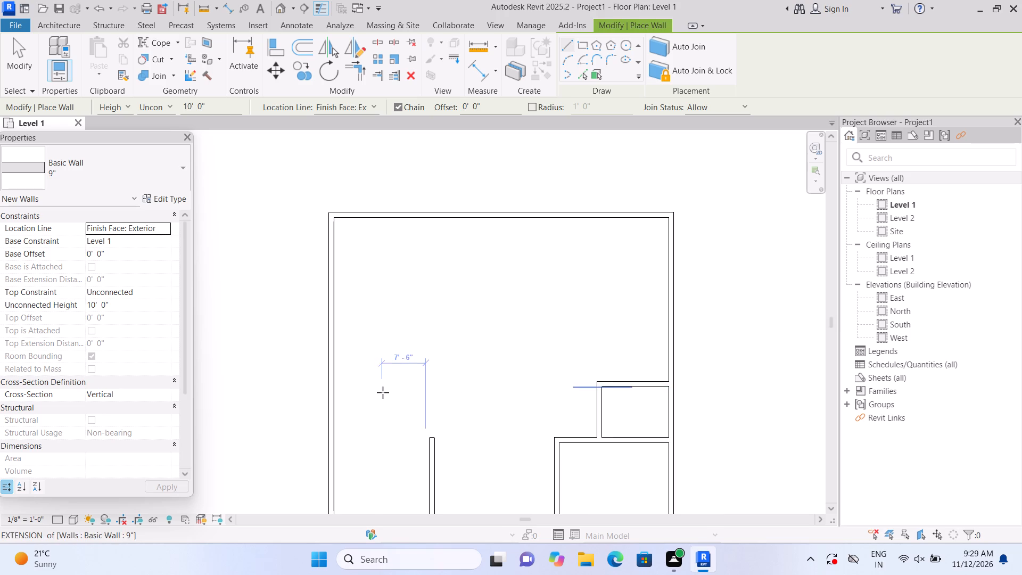
scroll(381, 399, up, 1)
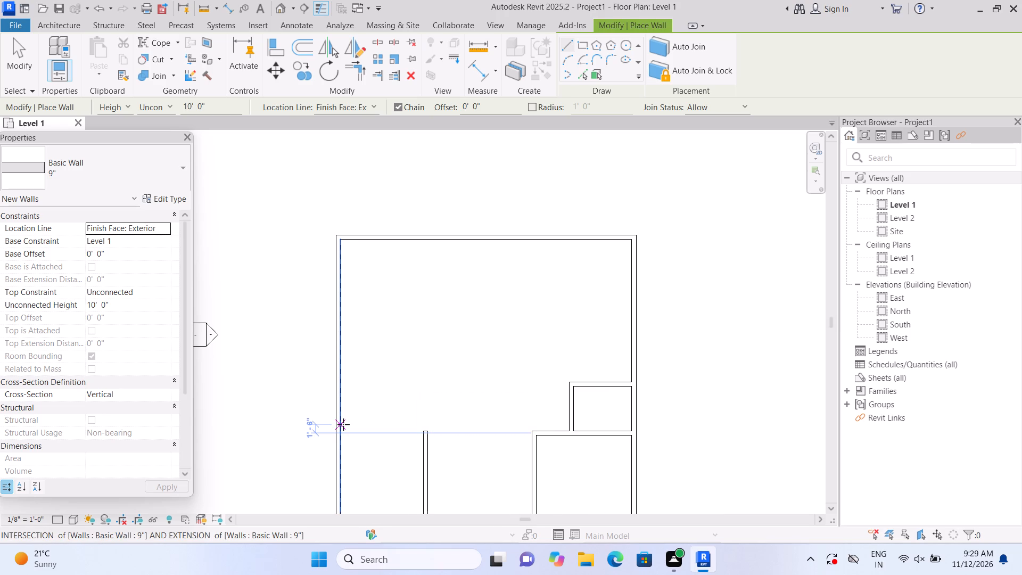
click(343, 424)
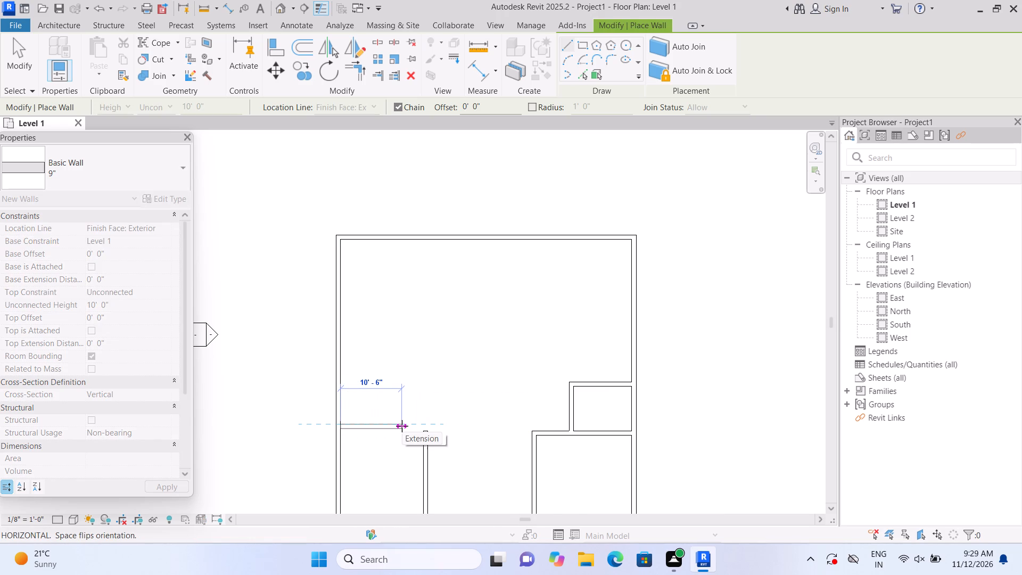
click(394, 424)
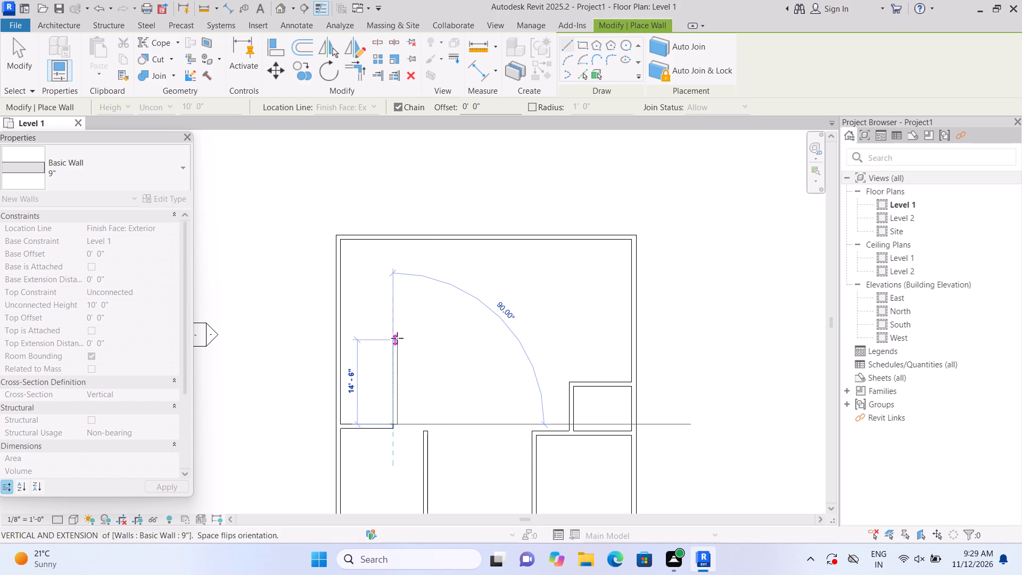
click(399, 344)
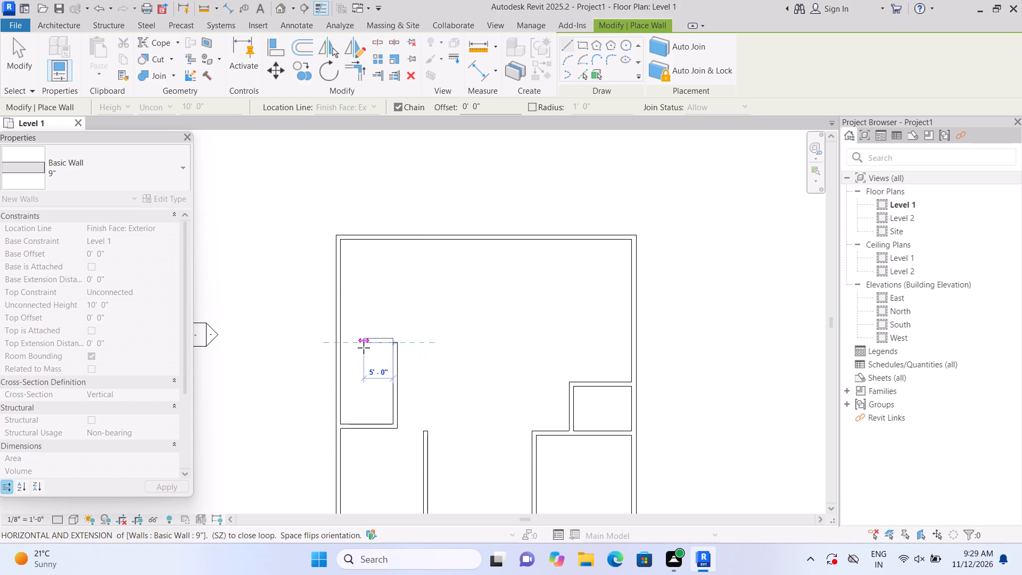
click(344, 348)
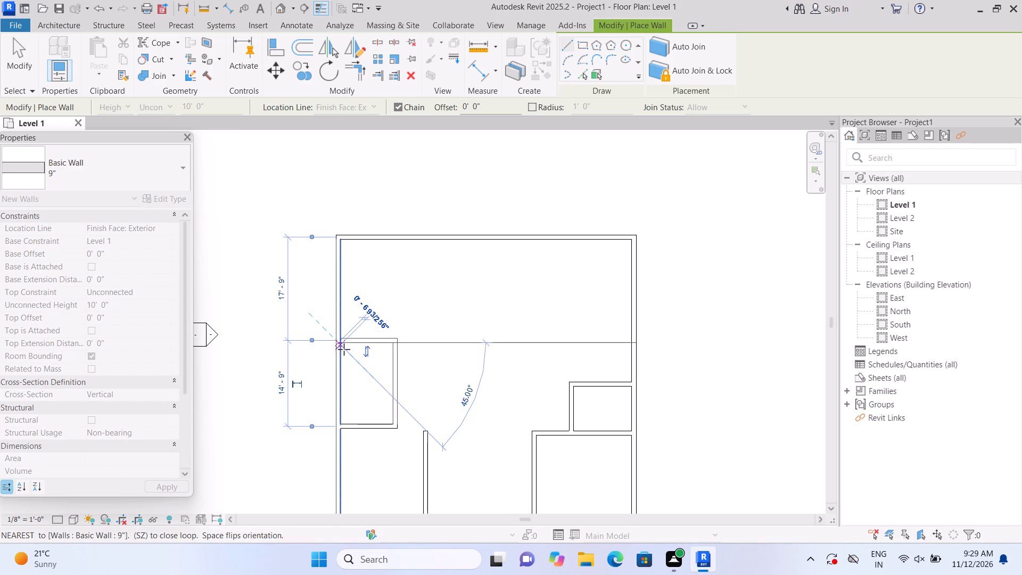
key(Escape)
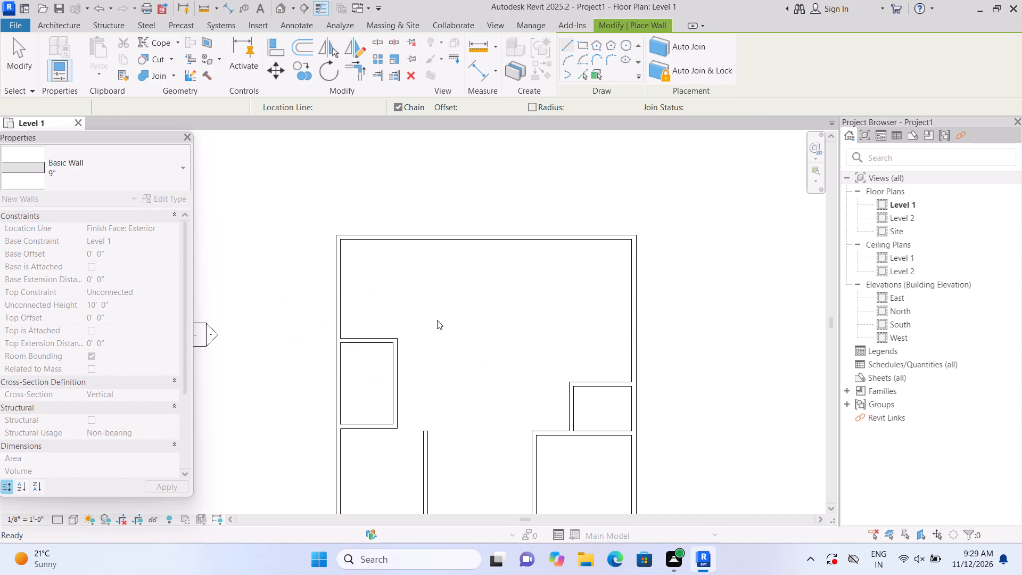
Enclose the upper-left room by extending its bottom wall about 10' and adding a vertical 9" wall about 17' long up to the top exterior wall.
click(394, 339)
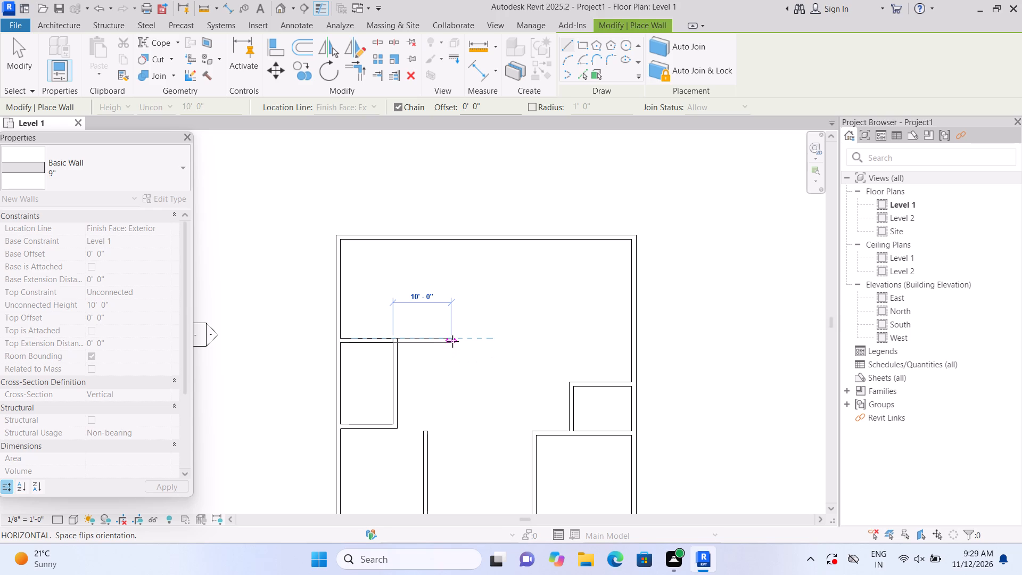
click(452, 341)
click(455, 239)
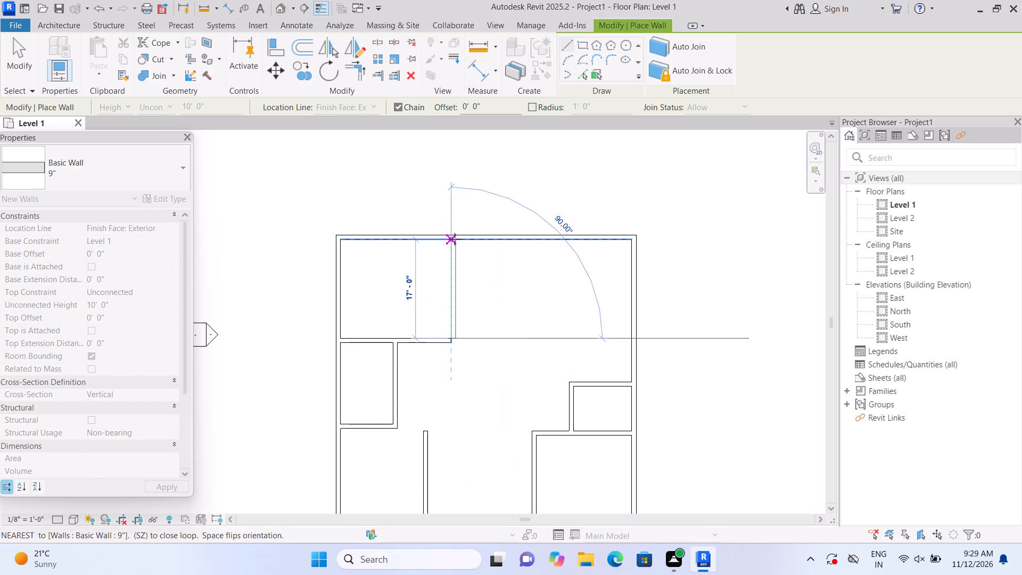
key(Escape)
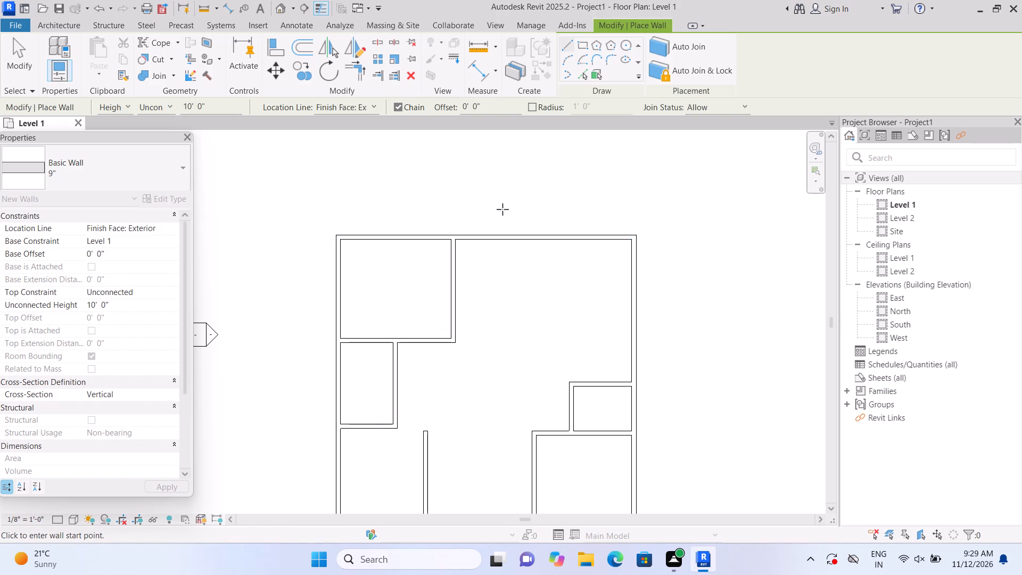
Enclose a shallow room beside the upper-left room with a horizontal 9" wall about 16'-6" long and a vertical wall up to the top exterior wall.
click(459, 268)
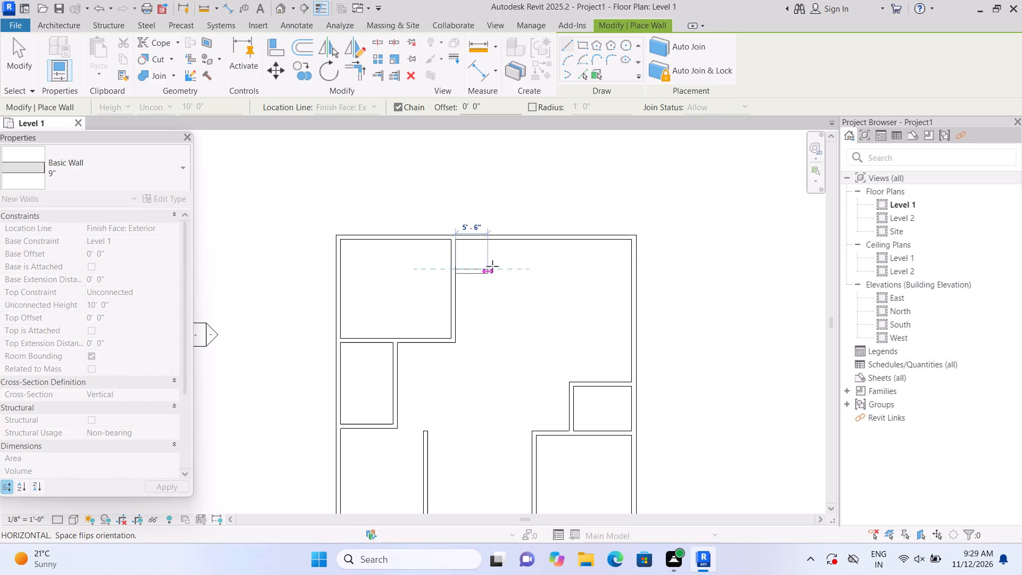
click(551, 269)
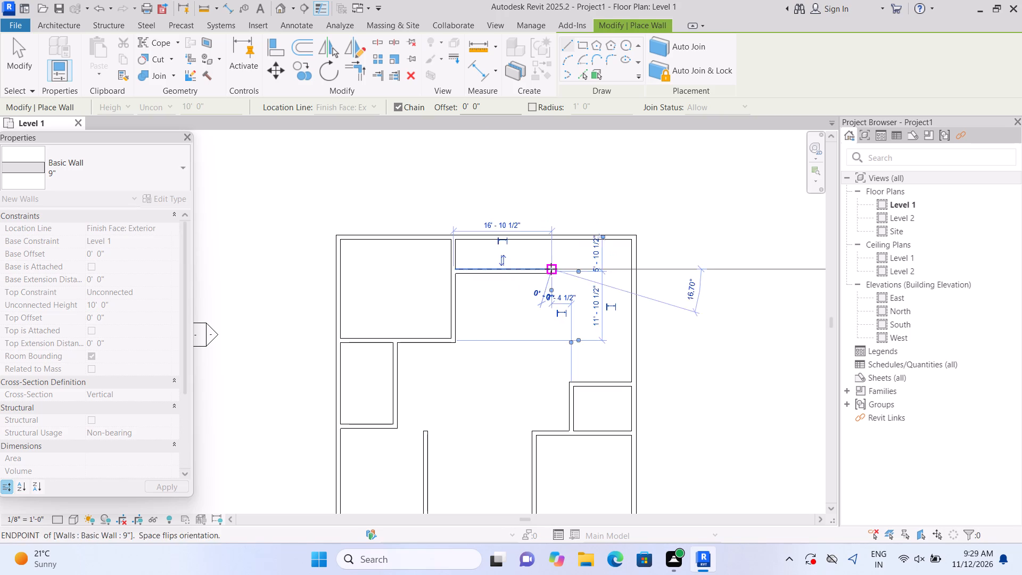
click(546, 242)
key(Escape)
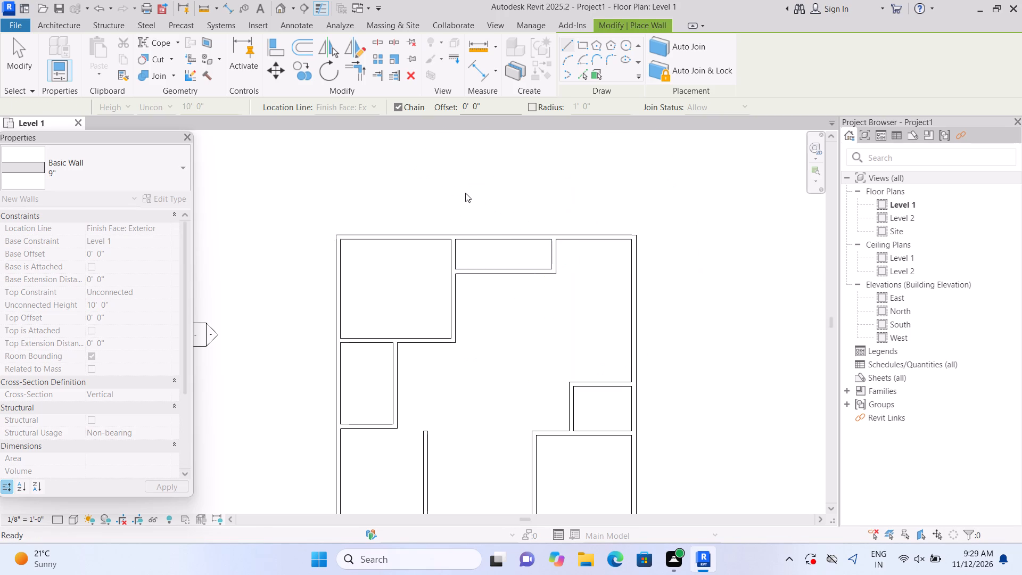
Enclose the upper-right room with a vertical 9" wall about 7'-6" down from the upper-left room's corner and a flipped horizontal wall to the small right-hand room.
middle_drag(466, 392, 467, 384)
scroll(467, 389, up, 1)
middle_drag(467, 384, 460, 282)
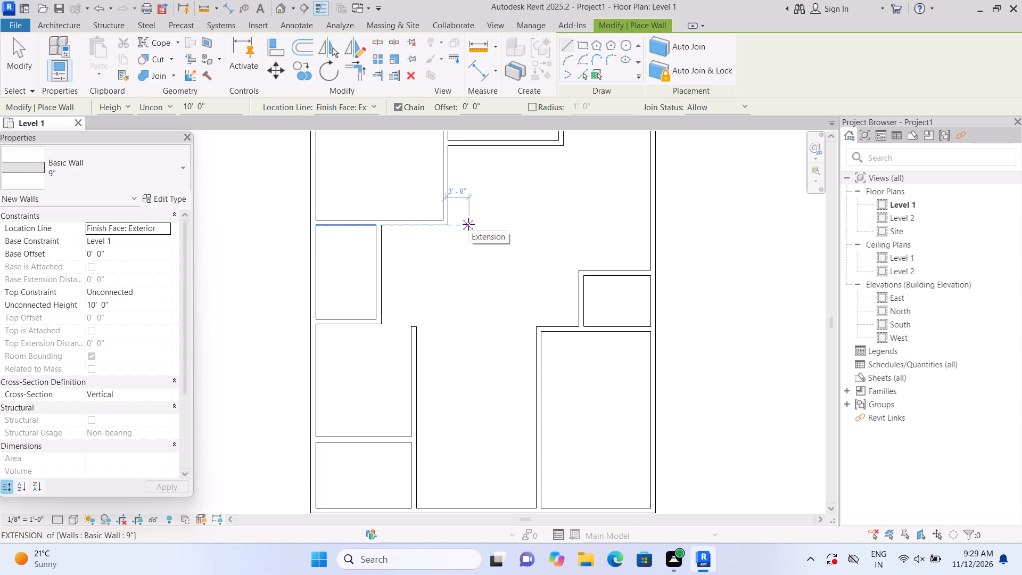
middle_drag(471, 225, 471, 263)
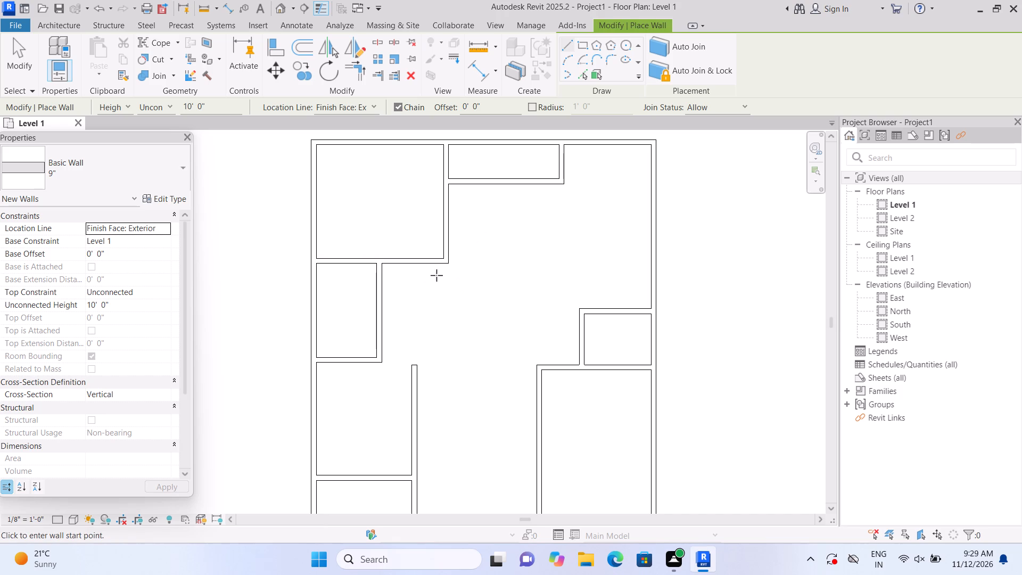
click(448, 268)
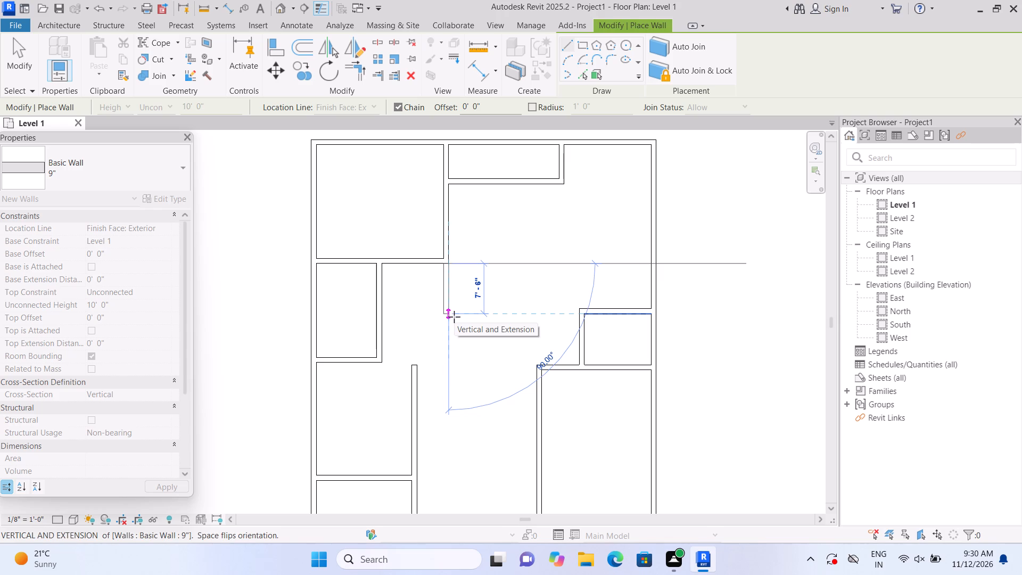
click(454, 317)
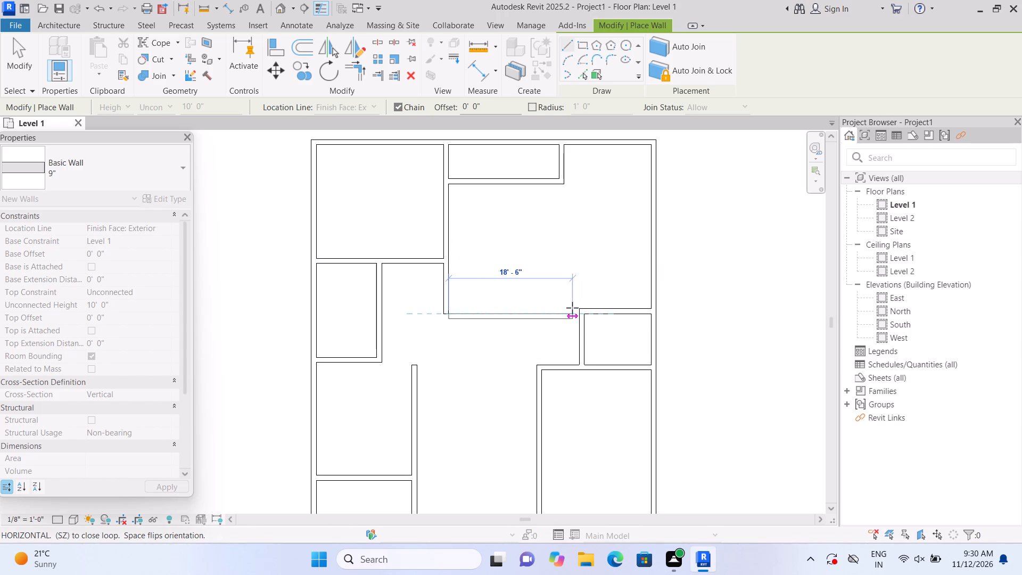
key(space)
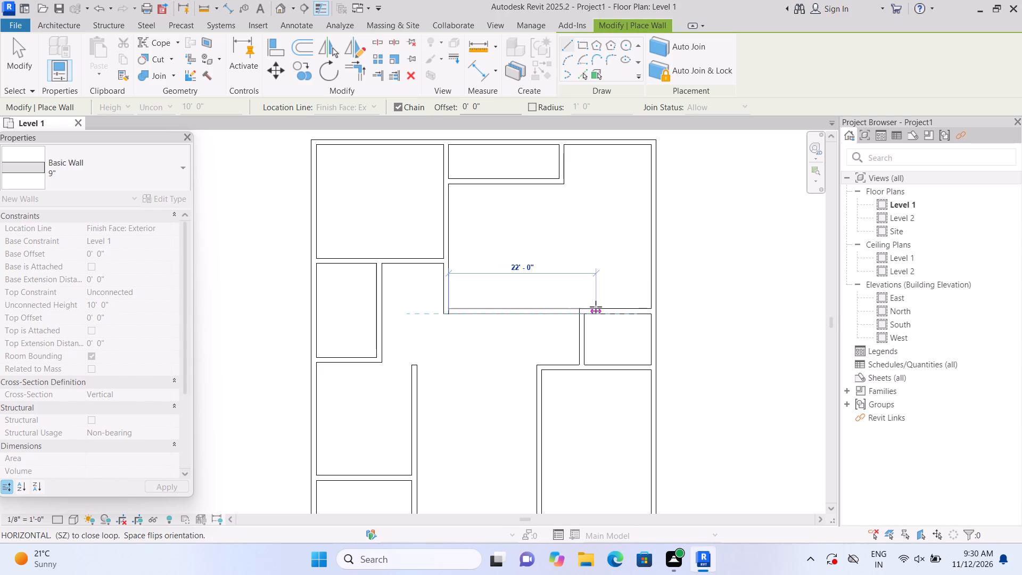
click(579, 308)
key(Escape)
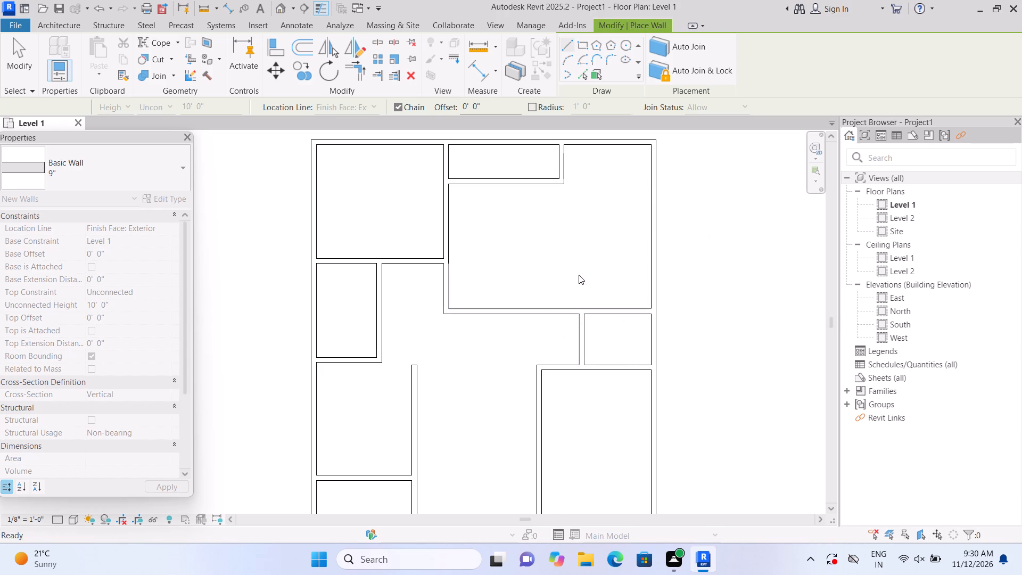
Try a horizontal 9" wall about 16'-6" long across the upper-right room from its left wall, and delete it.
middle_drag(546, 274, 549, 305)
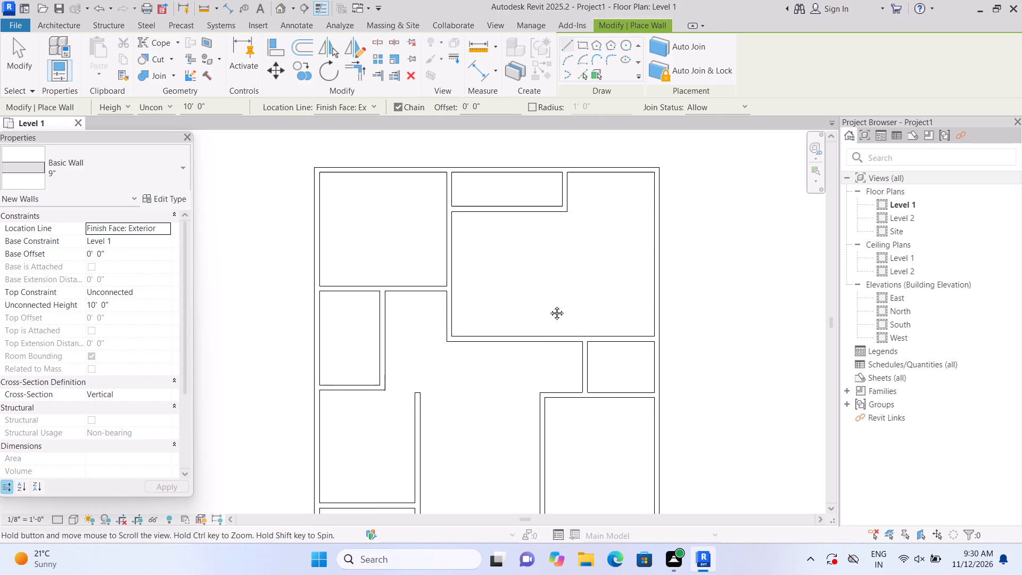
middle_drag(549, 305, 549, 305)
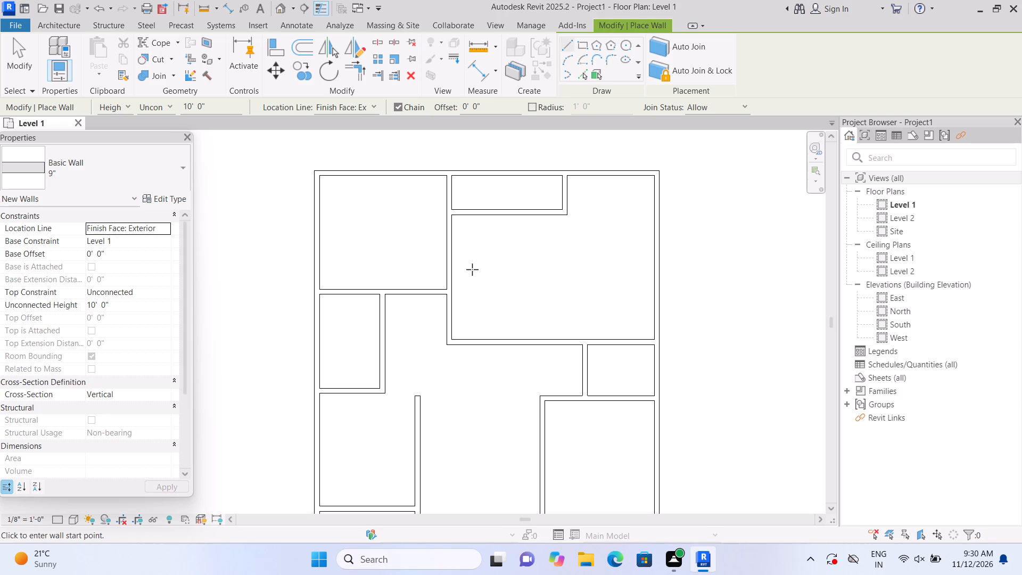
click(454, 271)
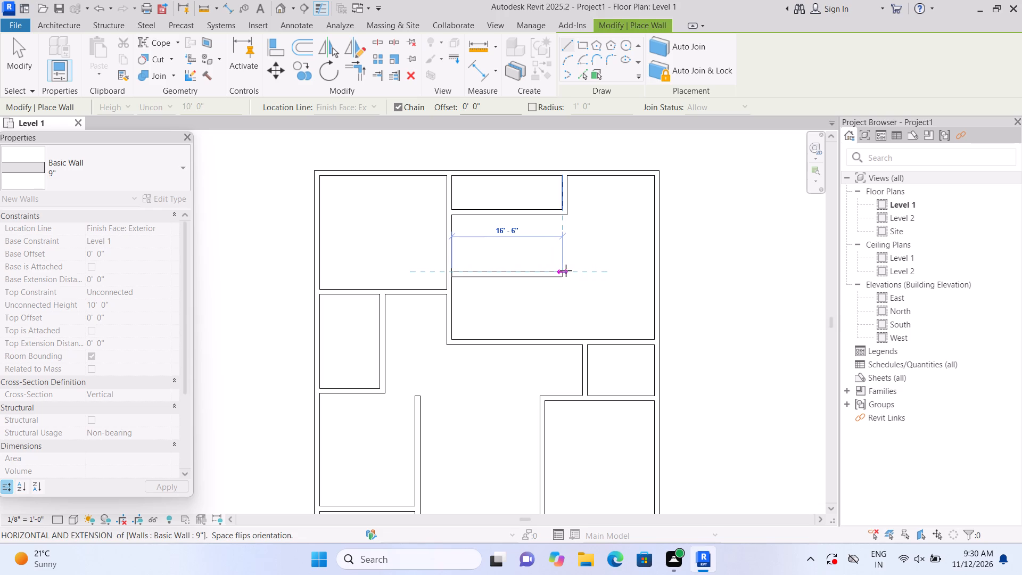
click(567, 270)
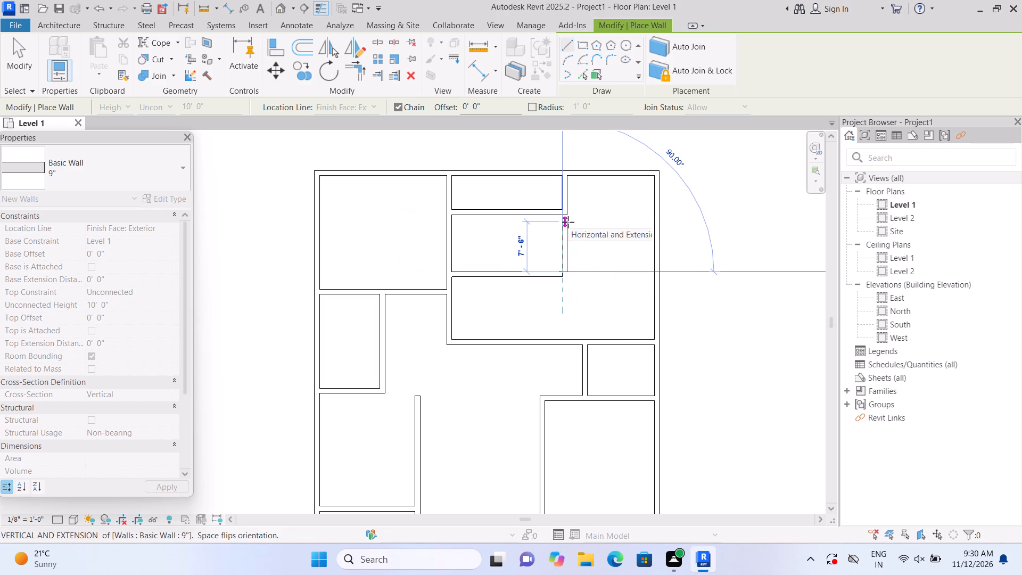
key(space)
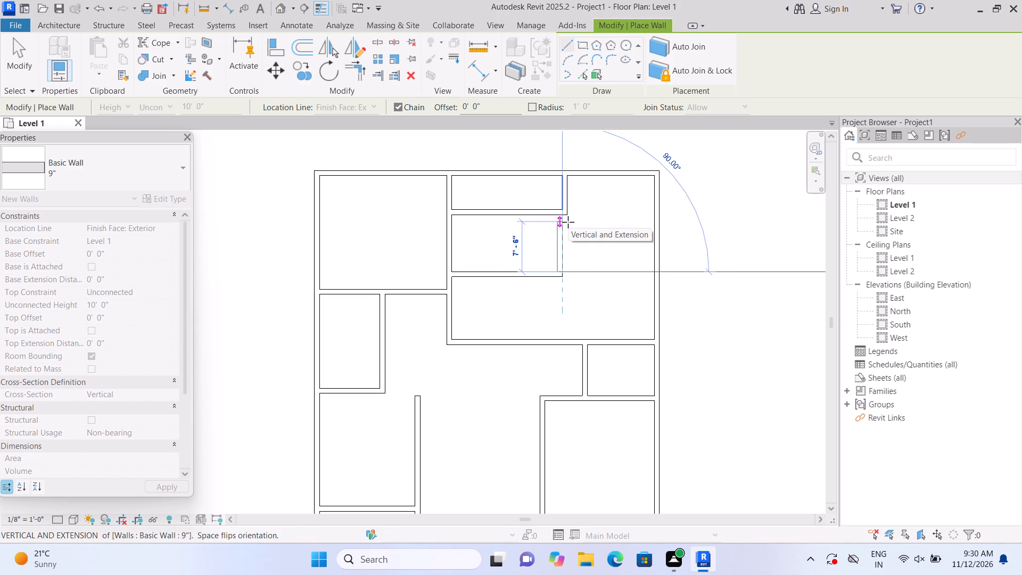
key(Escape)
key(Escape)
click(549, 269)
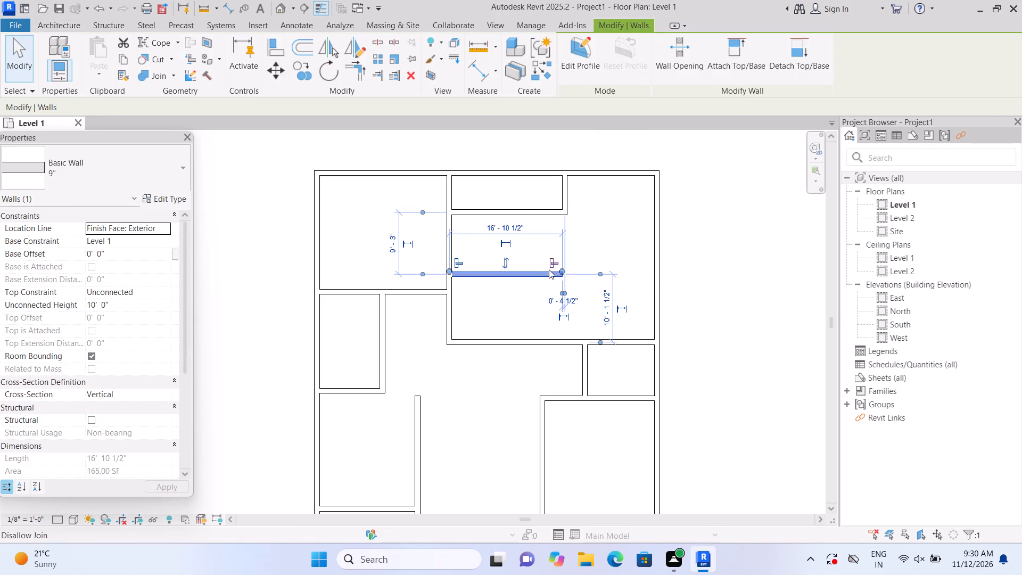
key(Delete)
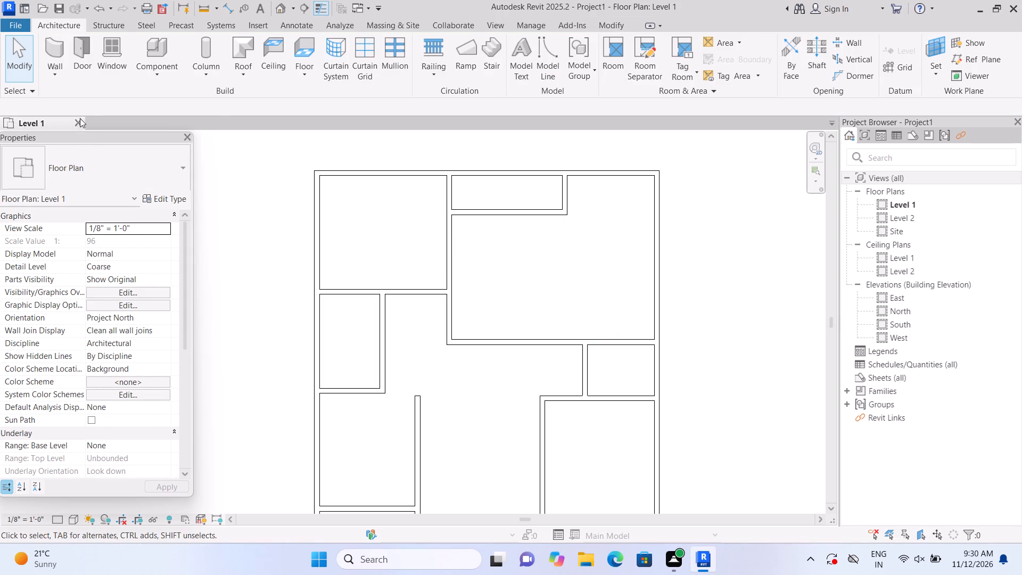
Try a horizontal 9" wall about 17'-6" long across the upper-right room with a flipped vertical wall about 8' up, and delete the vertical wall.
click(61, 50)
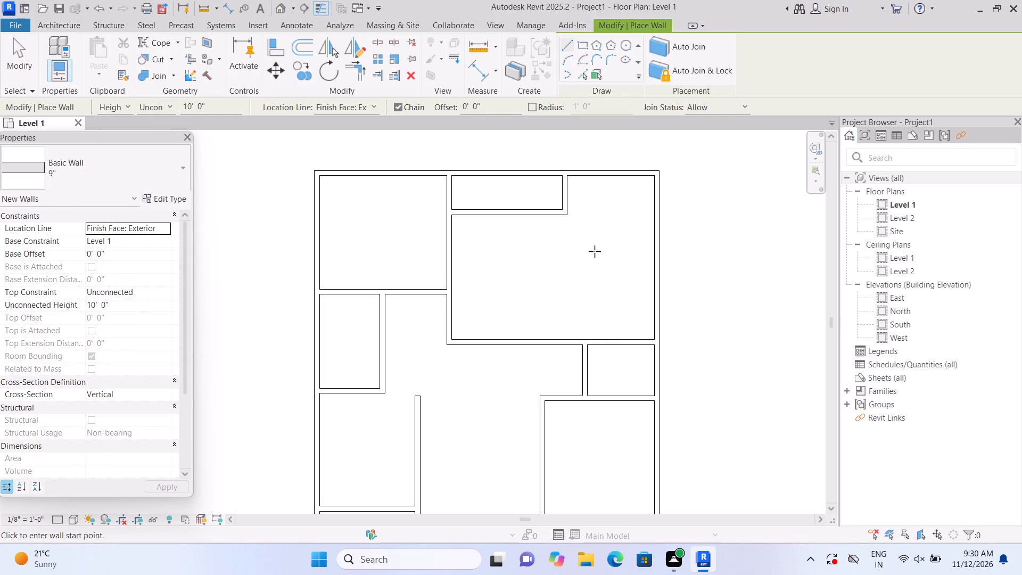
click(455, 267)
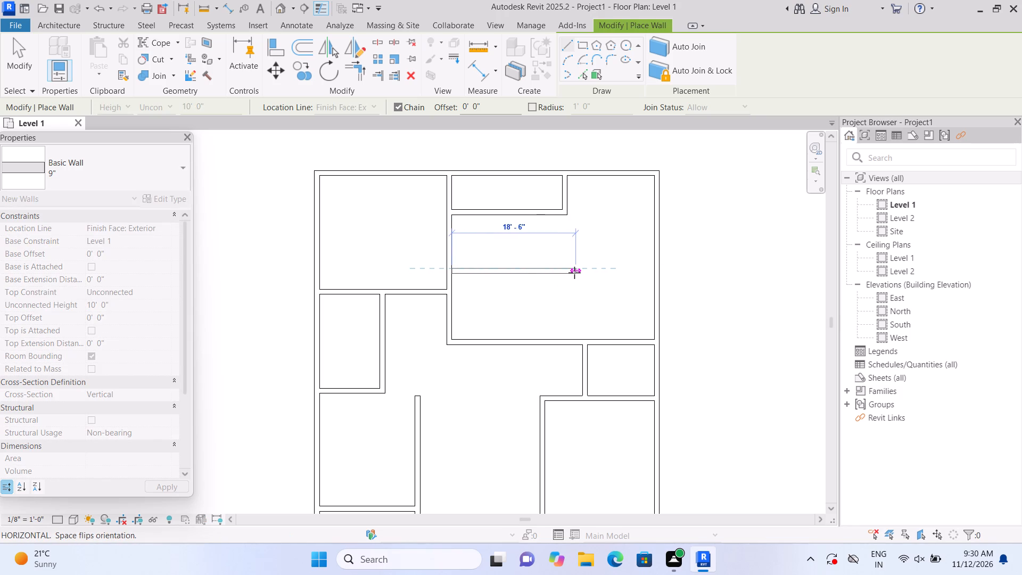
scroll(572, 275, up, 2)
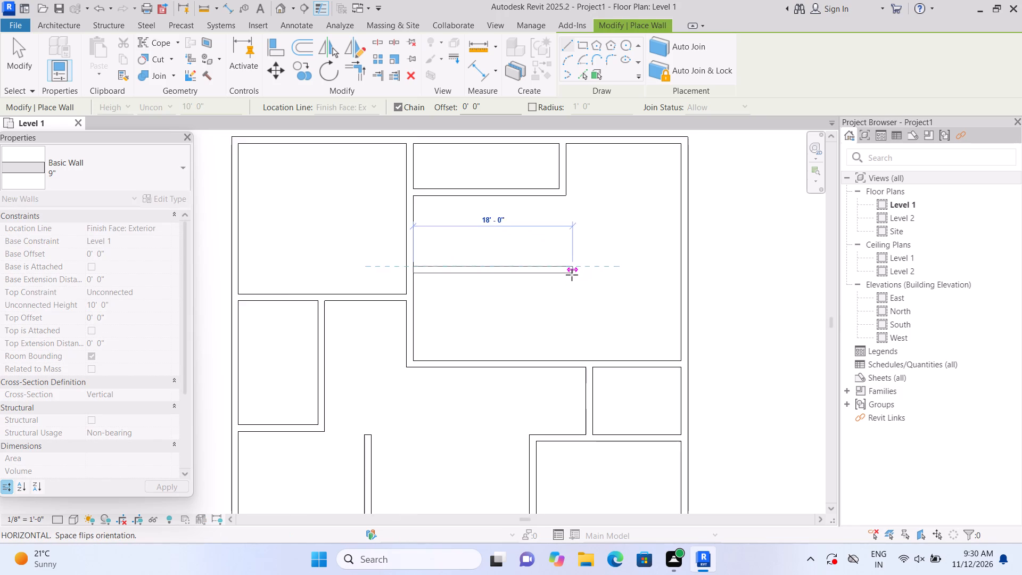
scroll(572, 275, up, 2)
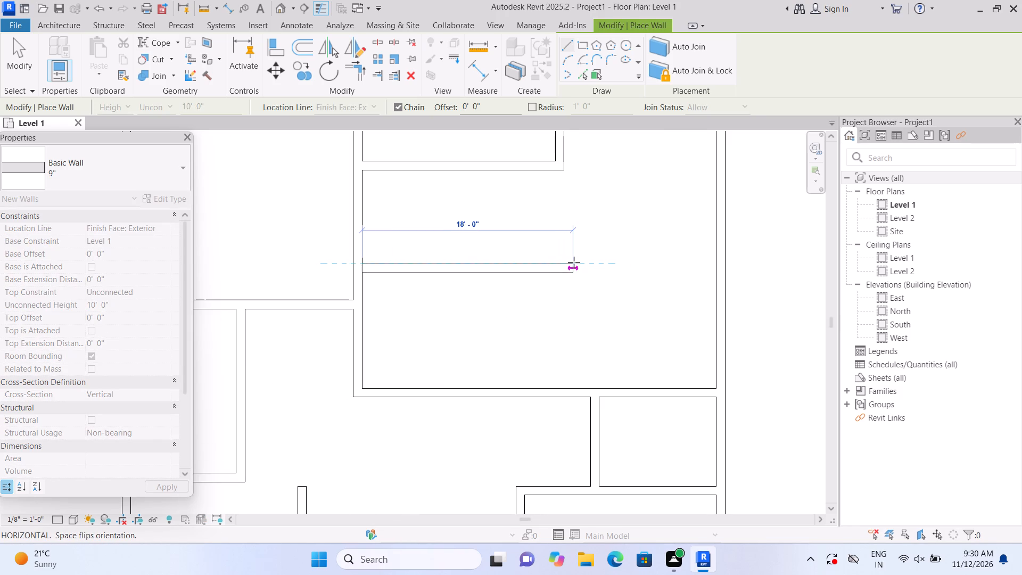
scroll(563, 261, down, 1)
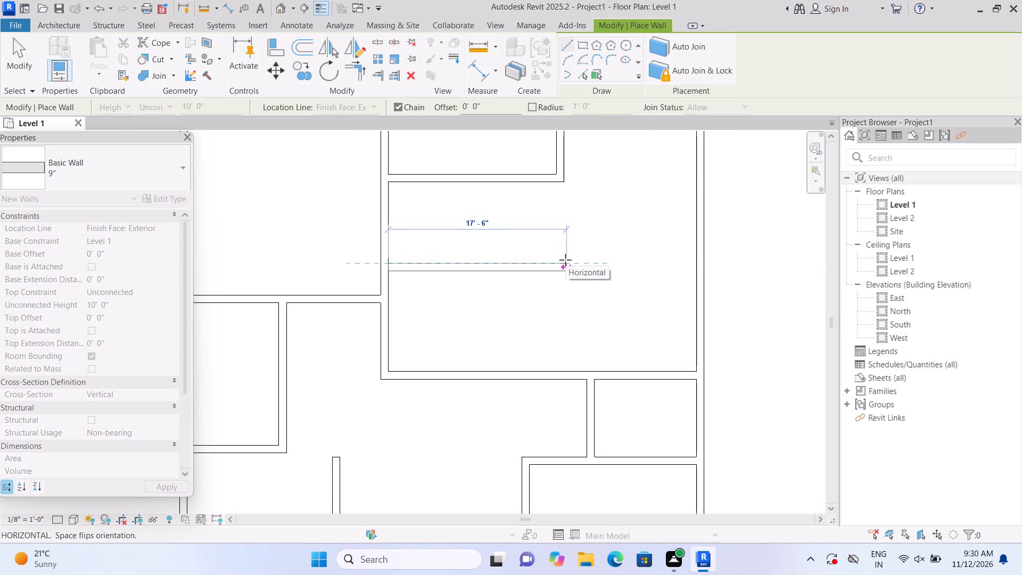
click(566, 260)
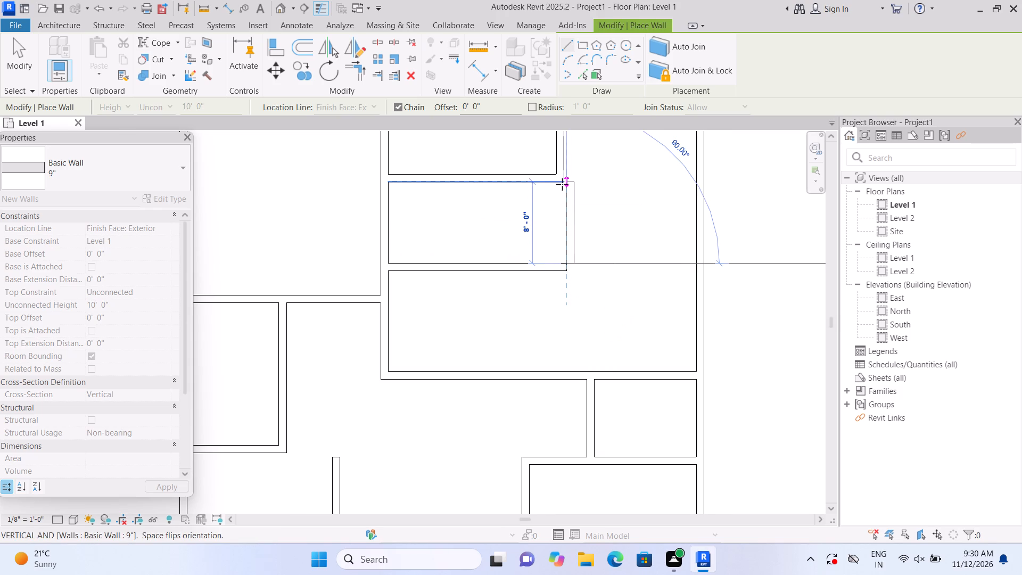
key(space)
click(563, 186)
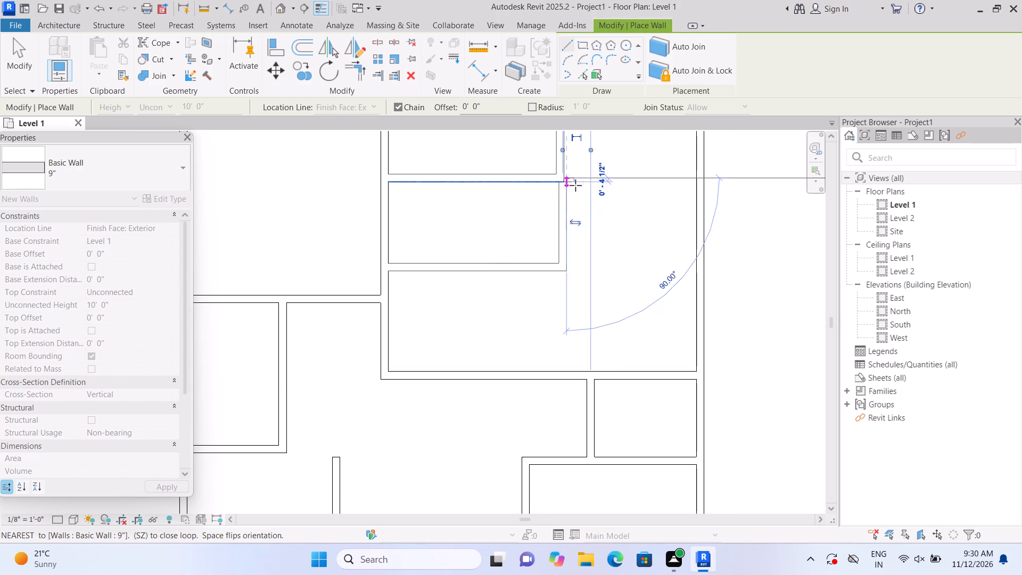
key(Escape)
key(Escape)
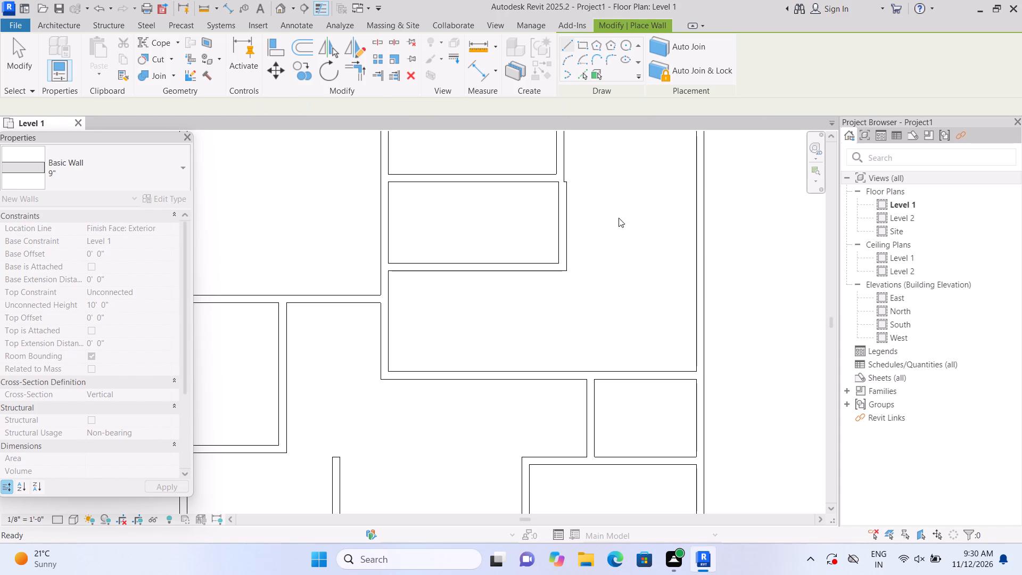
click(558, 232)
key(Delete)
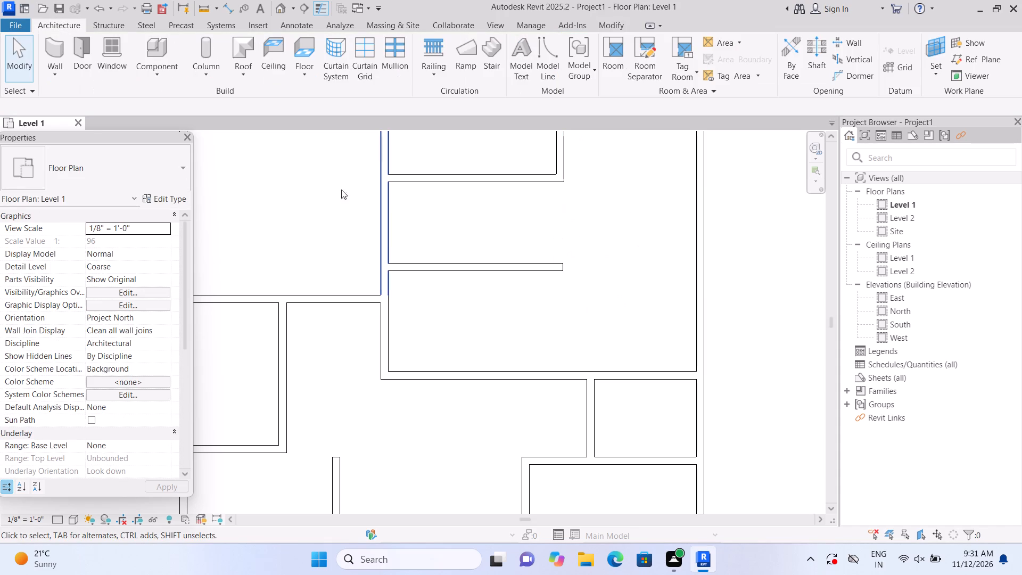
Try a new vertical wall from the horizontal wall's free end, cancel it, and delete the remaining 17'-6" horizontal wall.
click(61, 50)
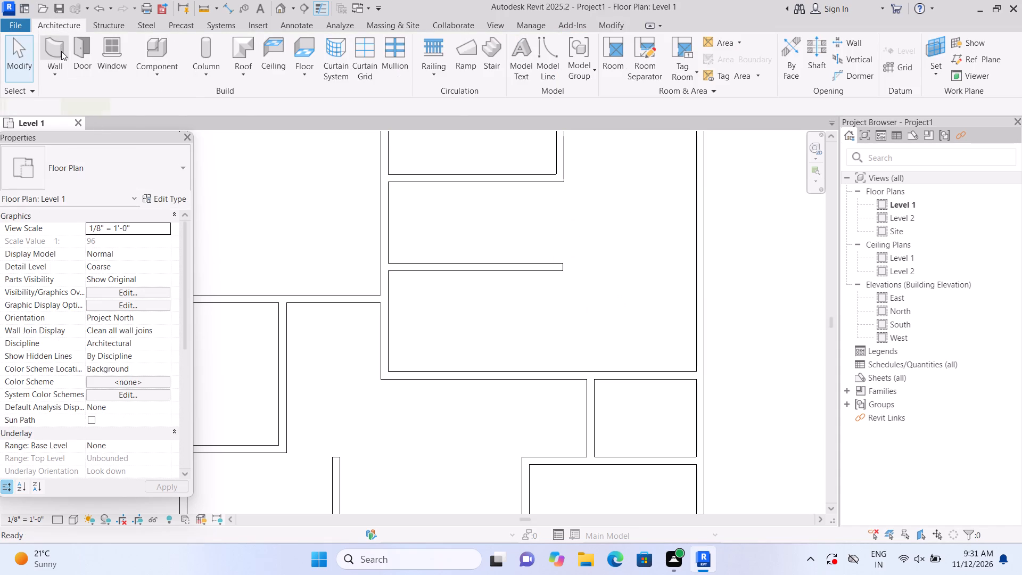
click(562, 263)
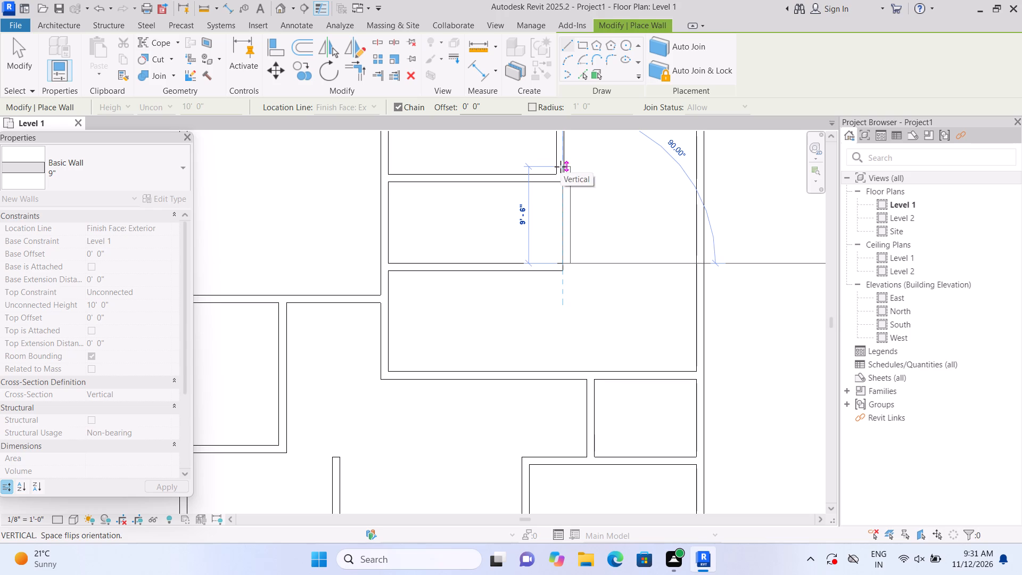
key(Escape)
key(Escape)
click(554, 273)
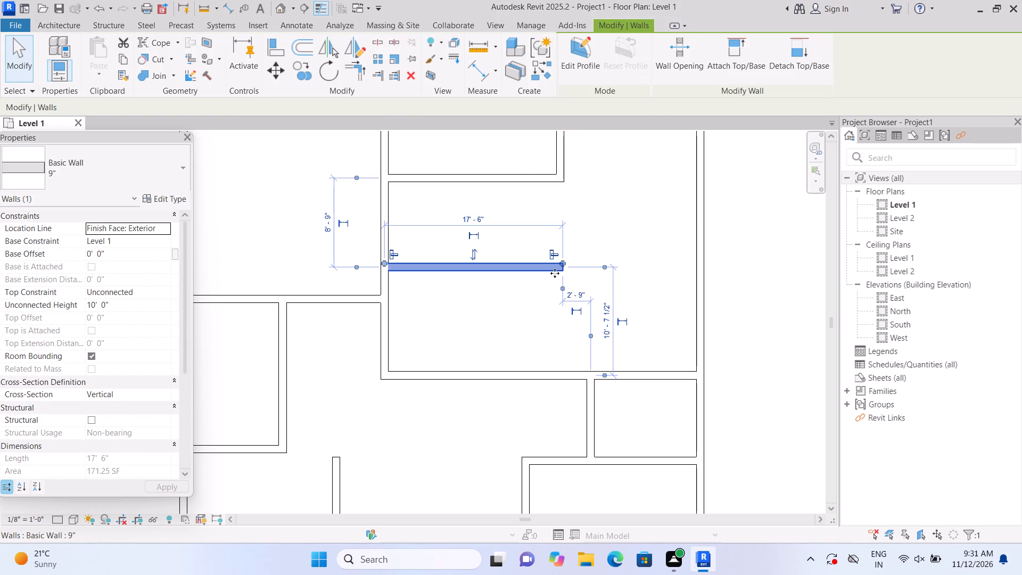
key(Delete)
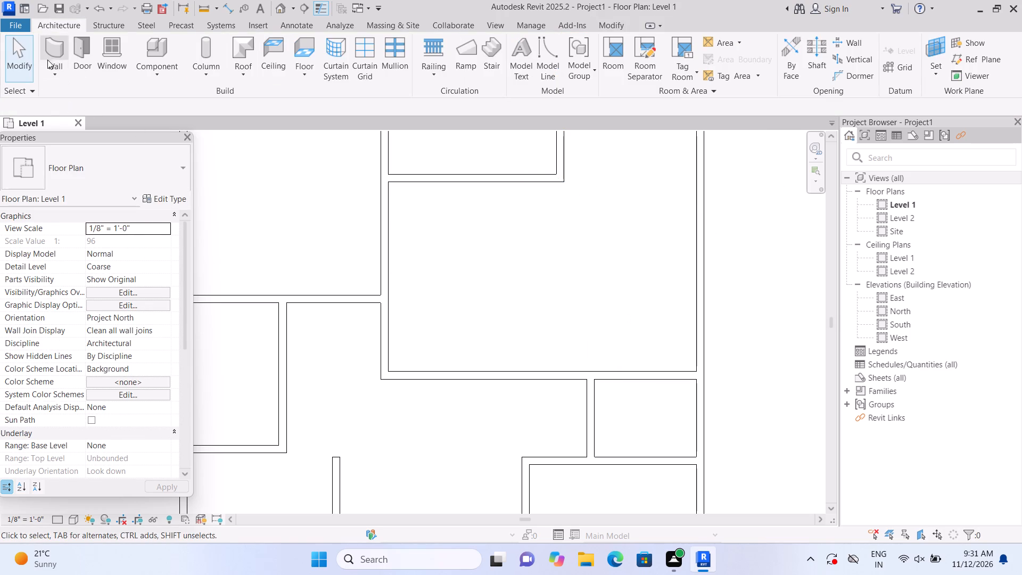
Enclose a room below the shallow top room with a vertical 9" wall down from its corner and a horizontal wall about 17'-3" long.
click(46, 56)
click(565, 185)
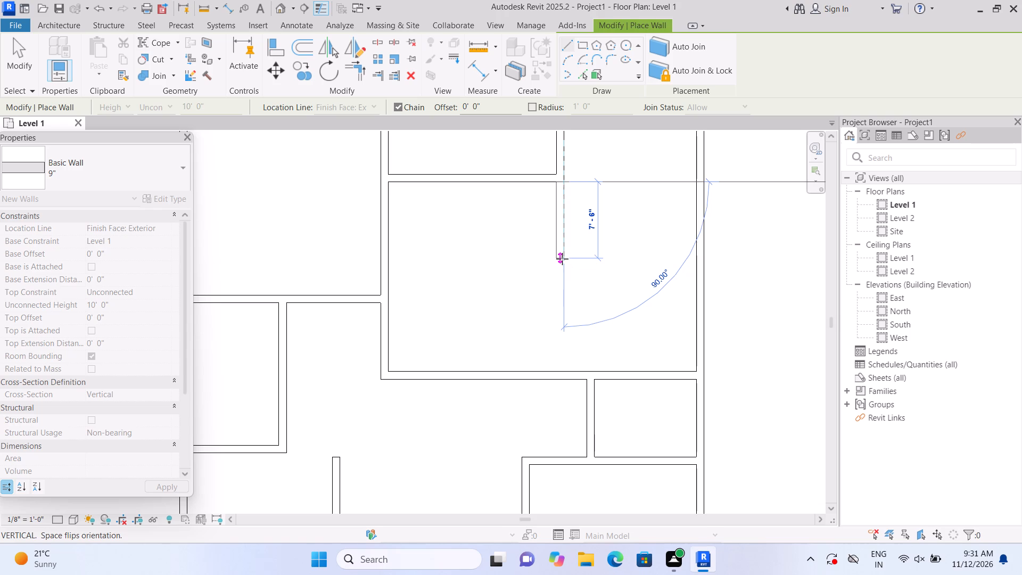
click(561, 254)
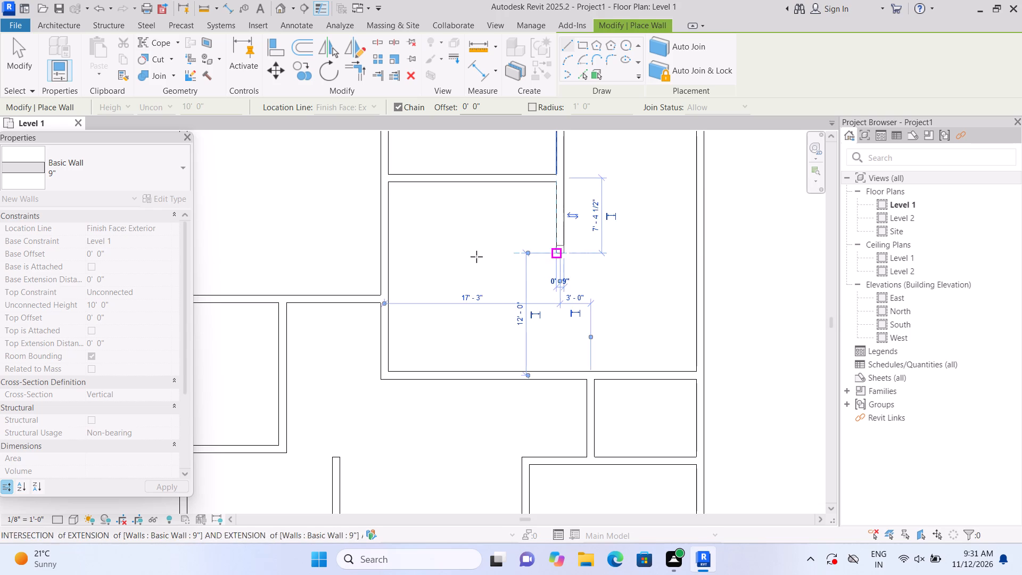
click(391, 259)
key(Escape)
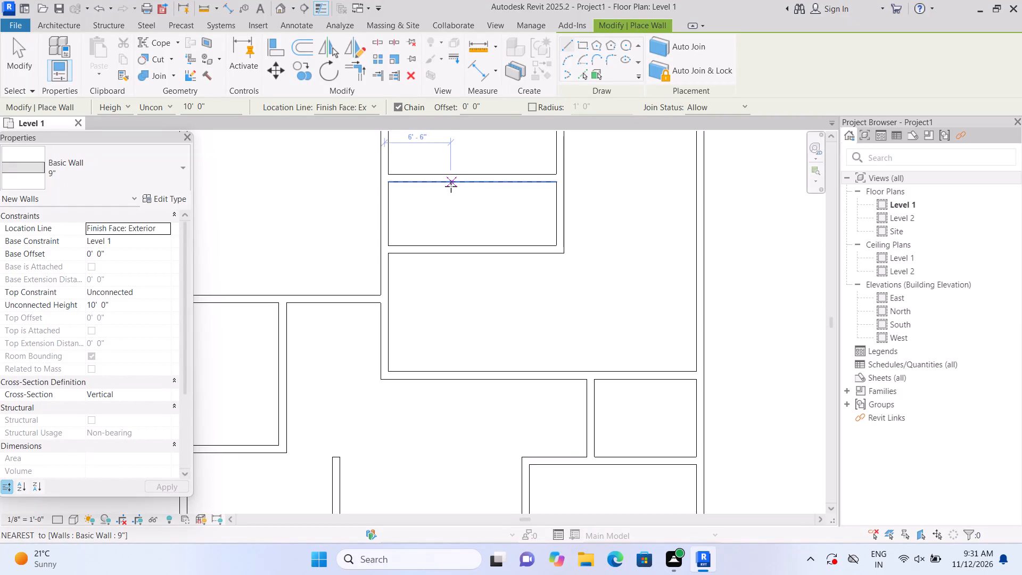
Divide the new room below the shallow top room with a vertical 9" wall about 6'-6" from its left wall.
click(451, 186)
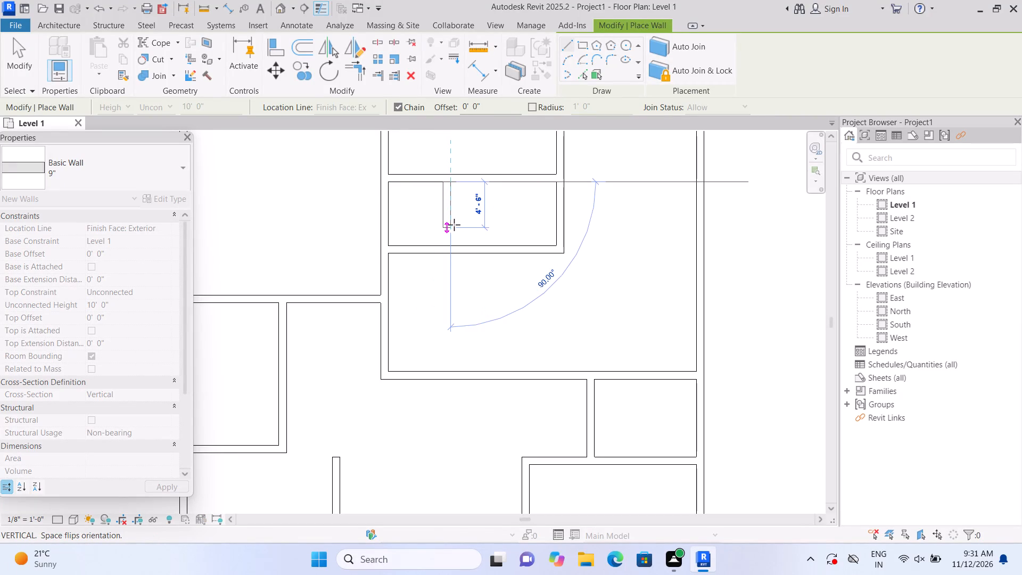
click(450, 243)
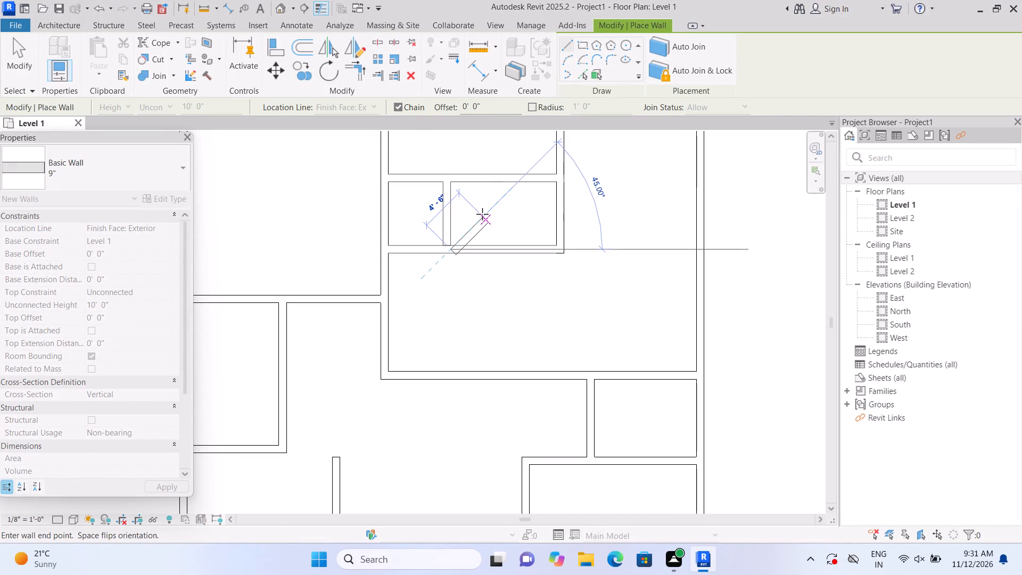
key(Escape)
scroll(486, 217, down, 7)
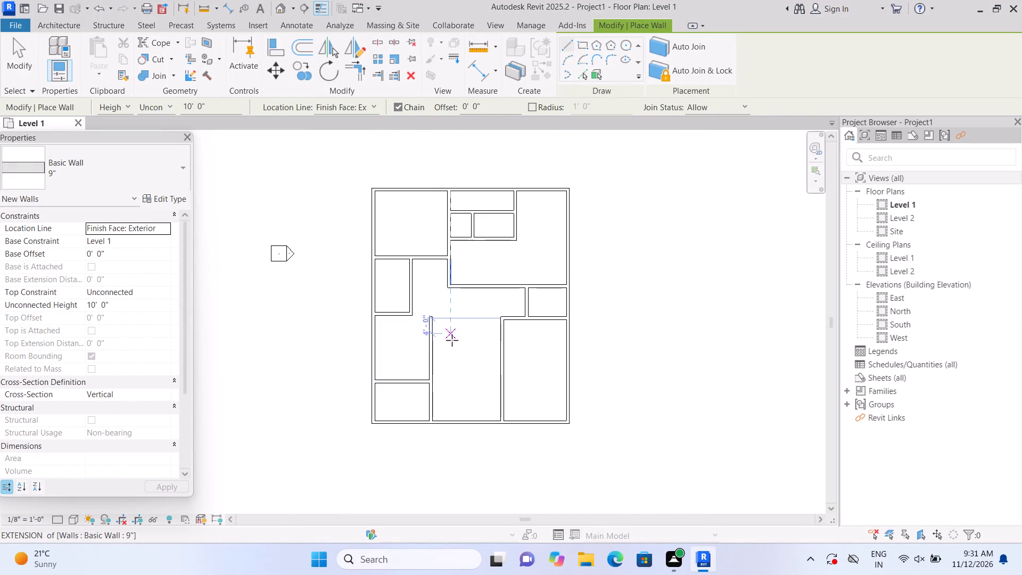
scroll(454, 347, up, 2)
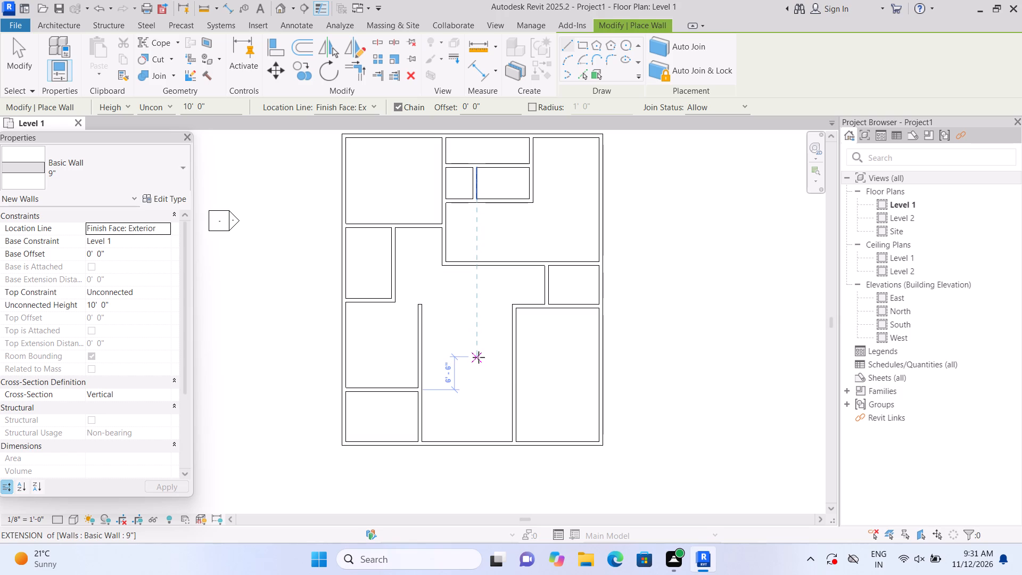
key(Escape)
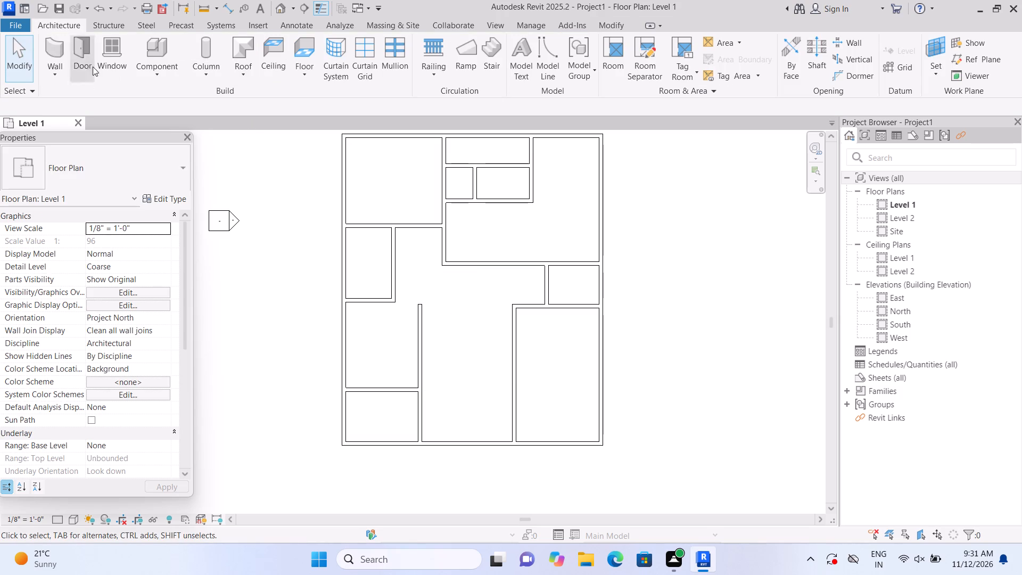
Place a Single-Flush 36" x 84" door in the upper-left room's bottom wall, about 2'-6" from the vertical wall on its right.
click(83, 60)
middle_drag(296, 204, 300, 233)
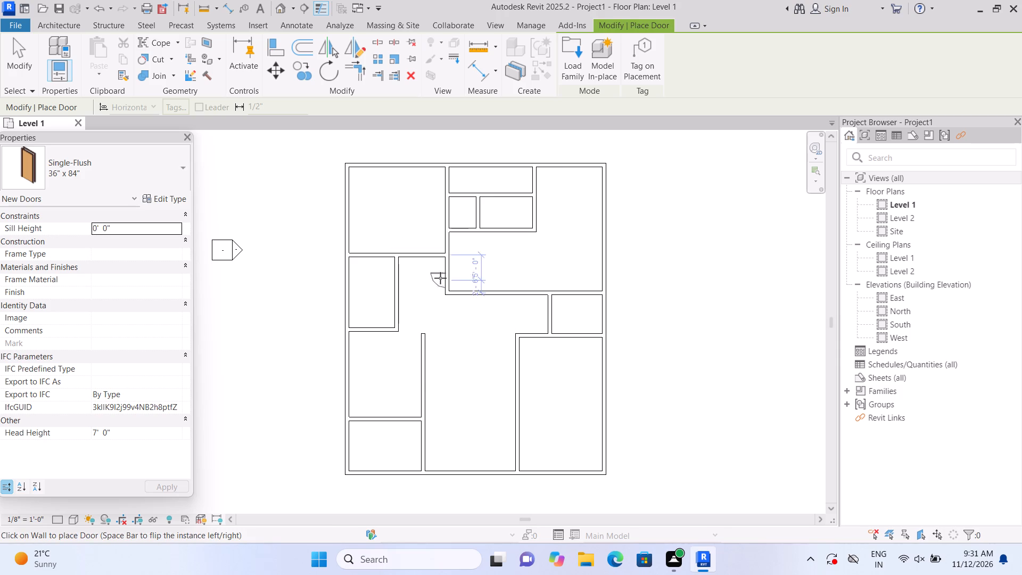
scroll(433, 272, up, 2)
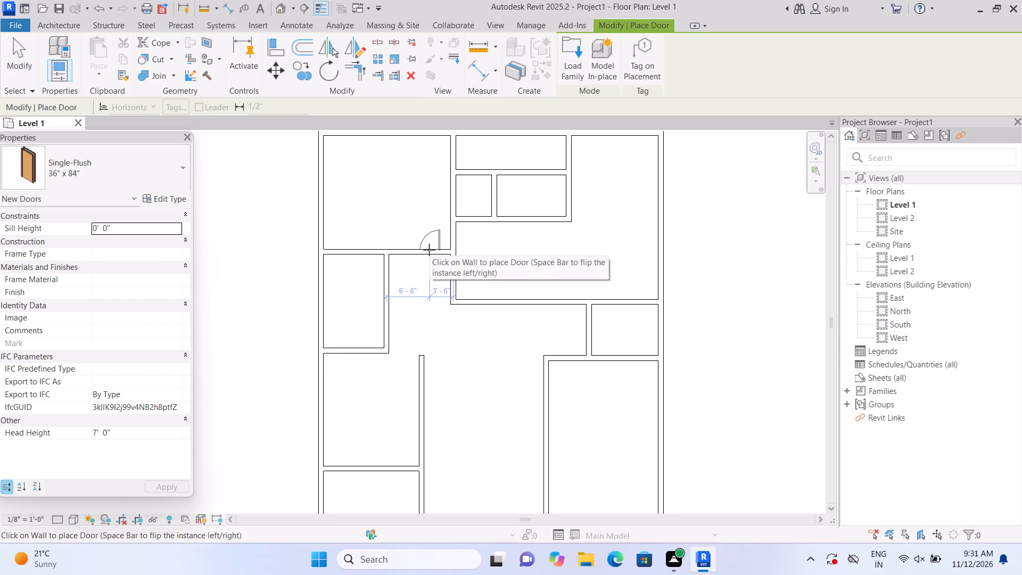
scroll(429, 250, up, 1)
click(438, 248)
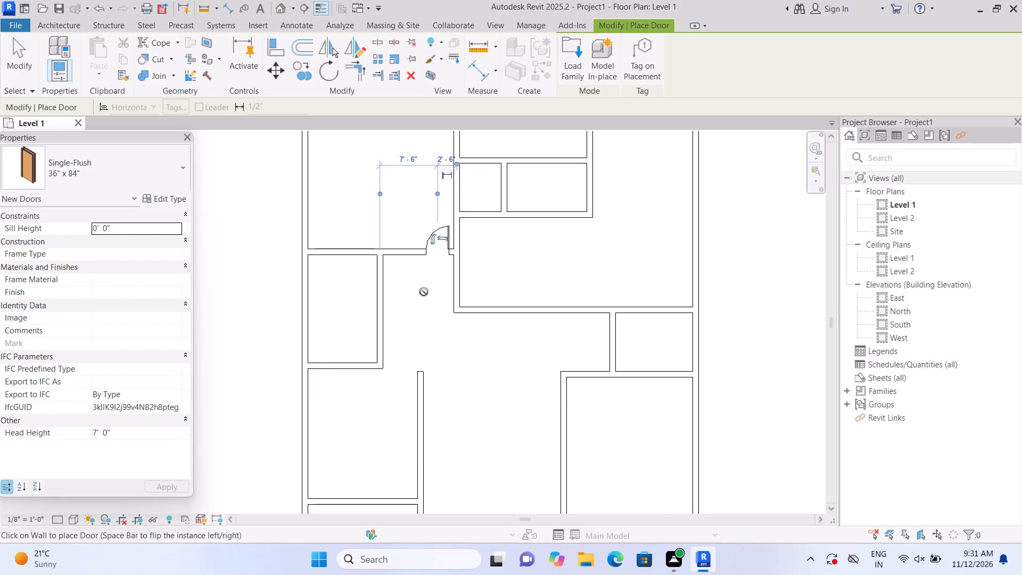
Place a Single-Flush 36" x 84" door in the wall between the two lower-left rooms, about 2'-6" from their right wall.
scroll(424, 292, down, 1)
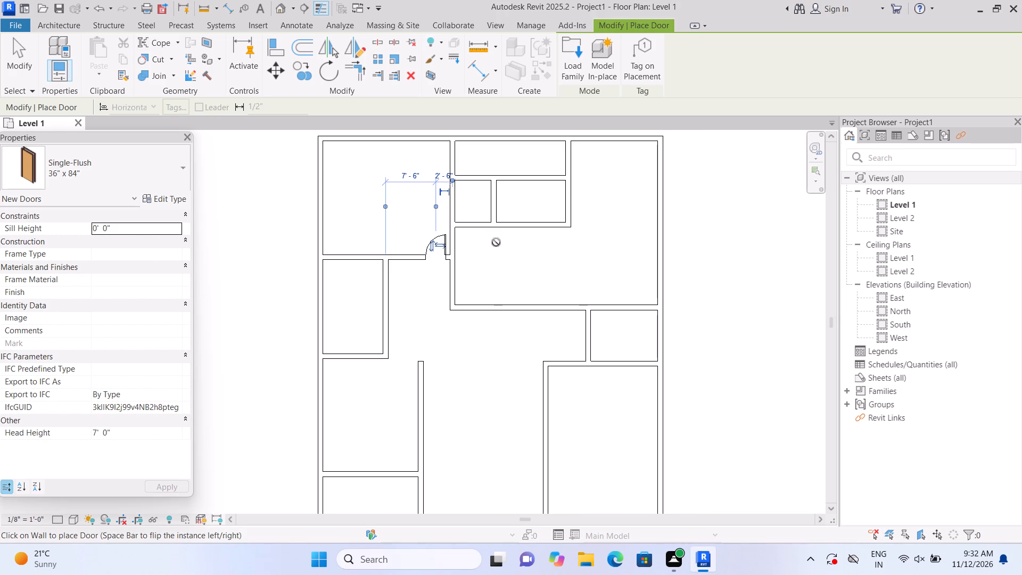
middle_drag(507, 347, 482, 266)
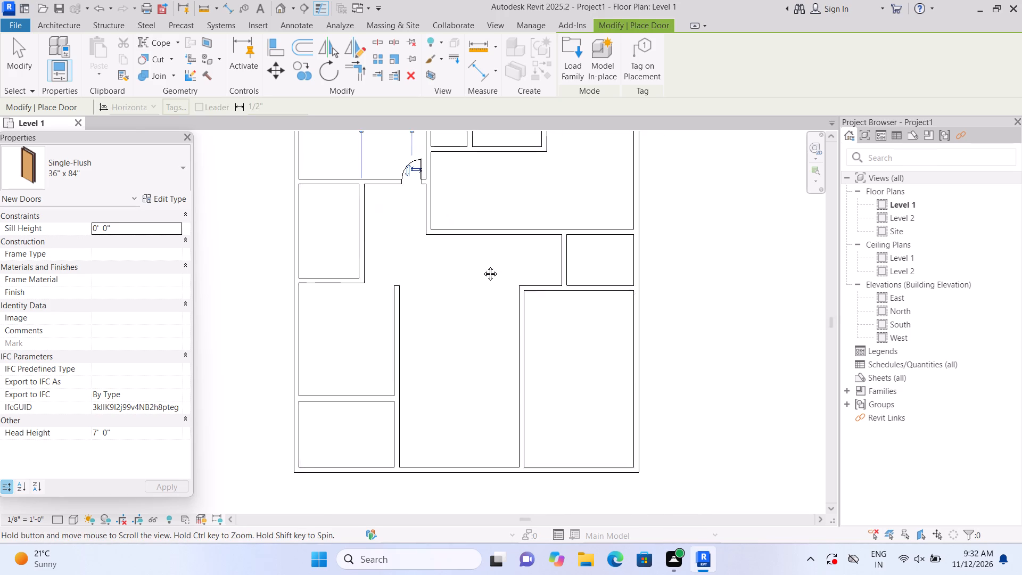
middle_drag(482, 266, 477, 242)
scroll(413, 352, up, 1)
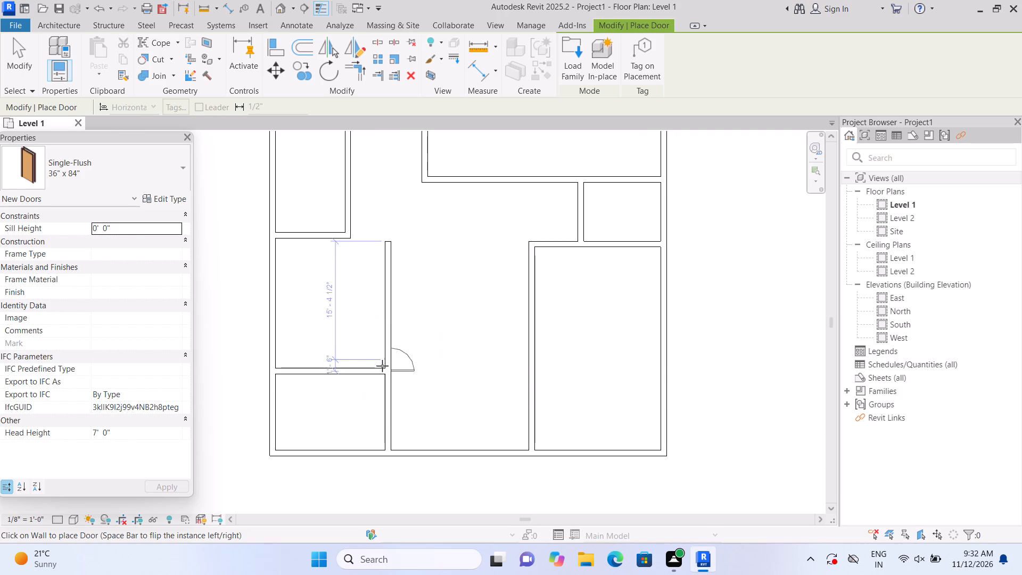
scroll(367, 368, up, 3)
click(368, 366)
Place a Single-Flush 36" x 84" door in the lower-right room's top wall, about 3'-2 1/4" from its left wall.
scroll(400, 333, down, 4)
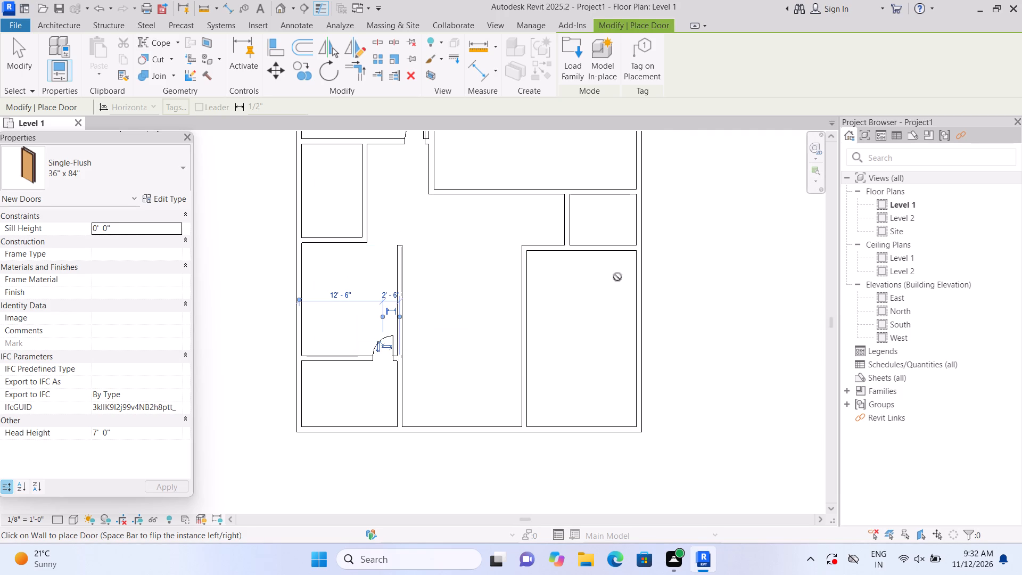
scroll(606, 276, up, 4)
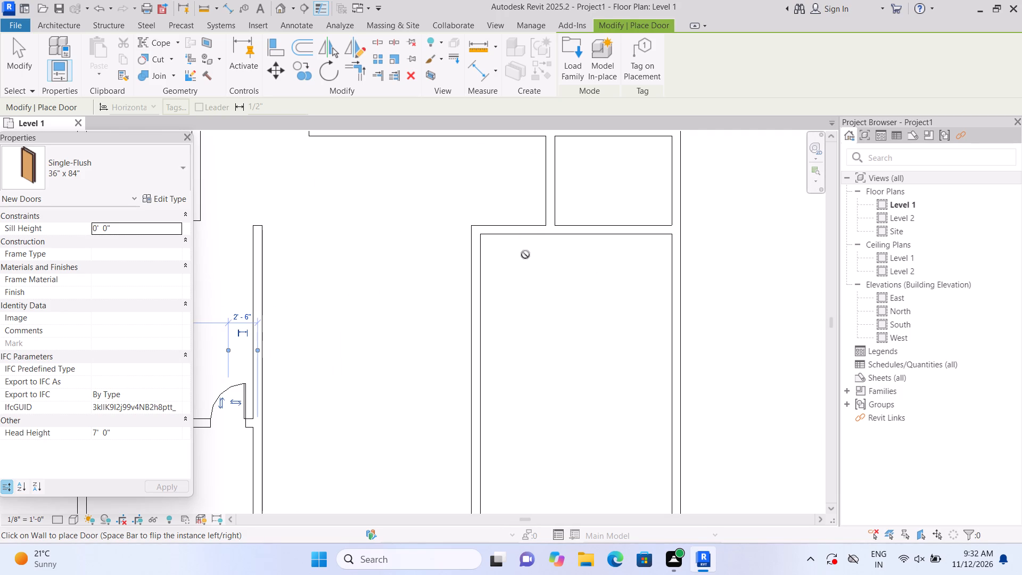
click(515, 237)
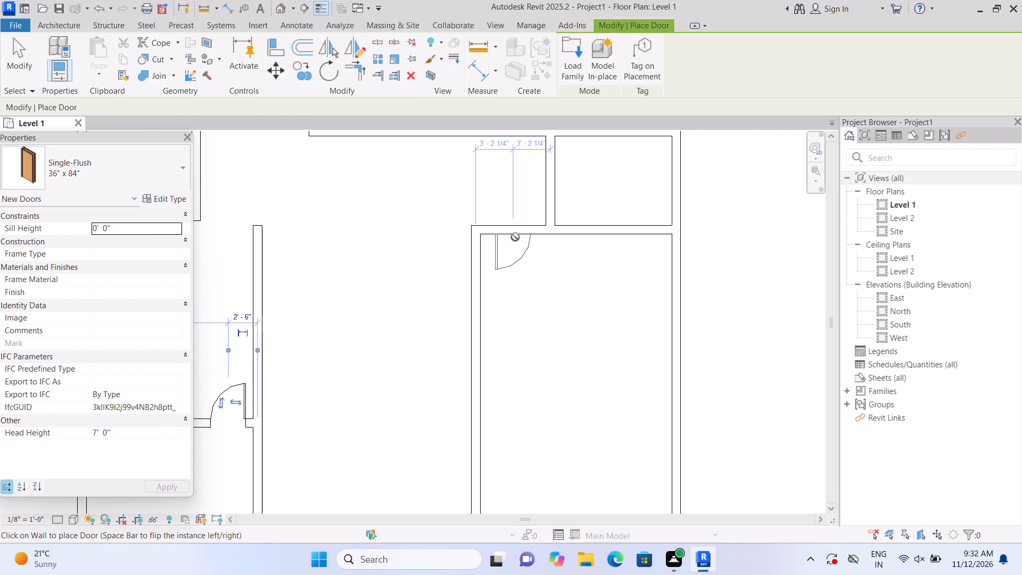
Place a Single-Flush 30" x 80" door in the vertical wall between the two small rooms below the shallow top room, about 2'-0" from the bottom wall.
scroll(521, 243, down, 5)
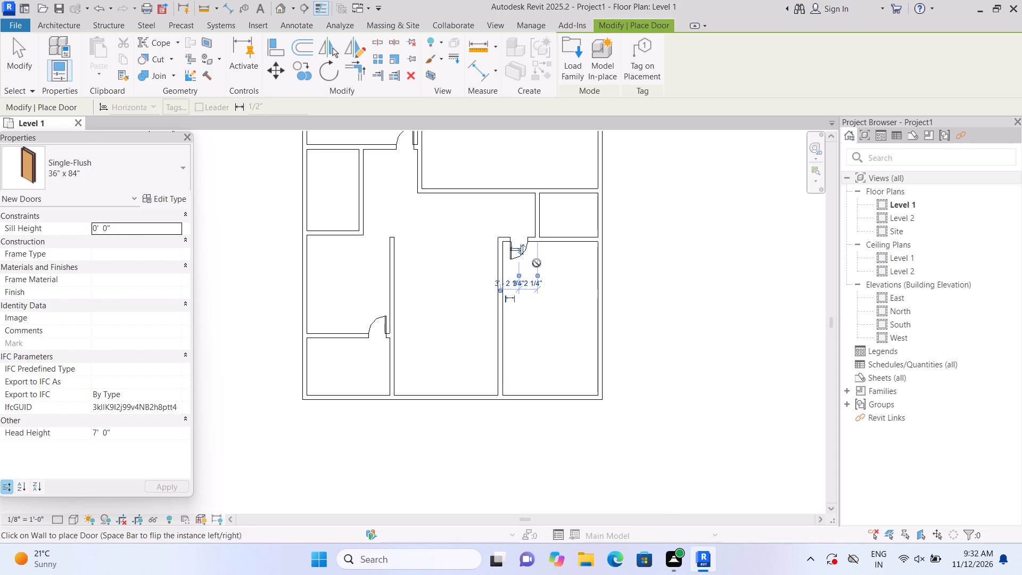
middle_drag(452, 254, 466, 326)
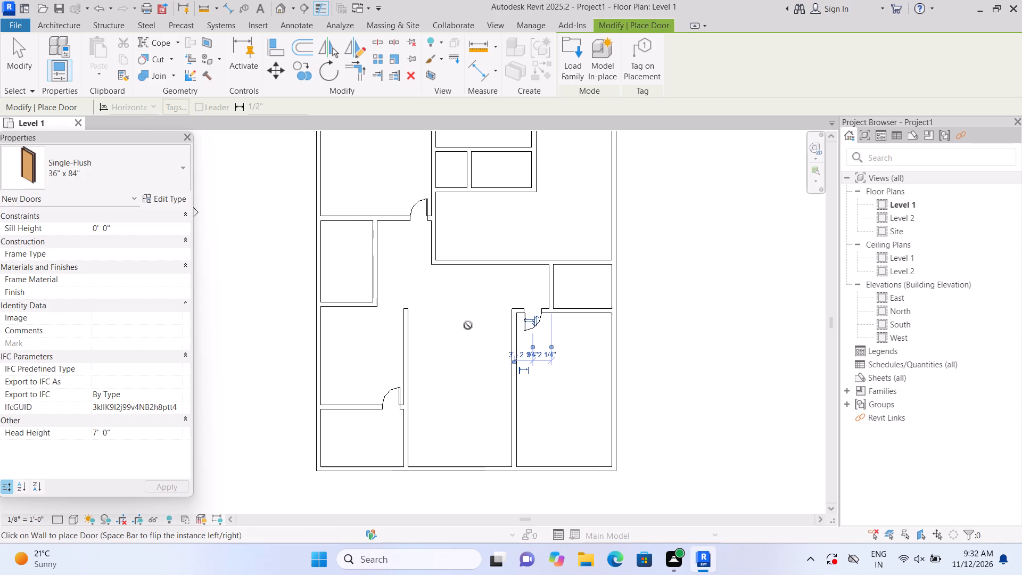
scroll(468, 330, down, 2)
scroll(464, 339, up, 1)
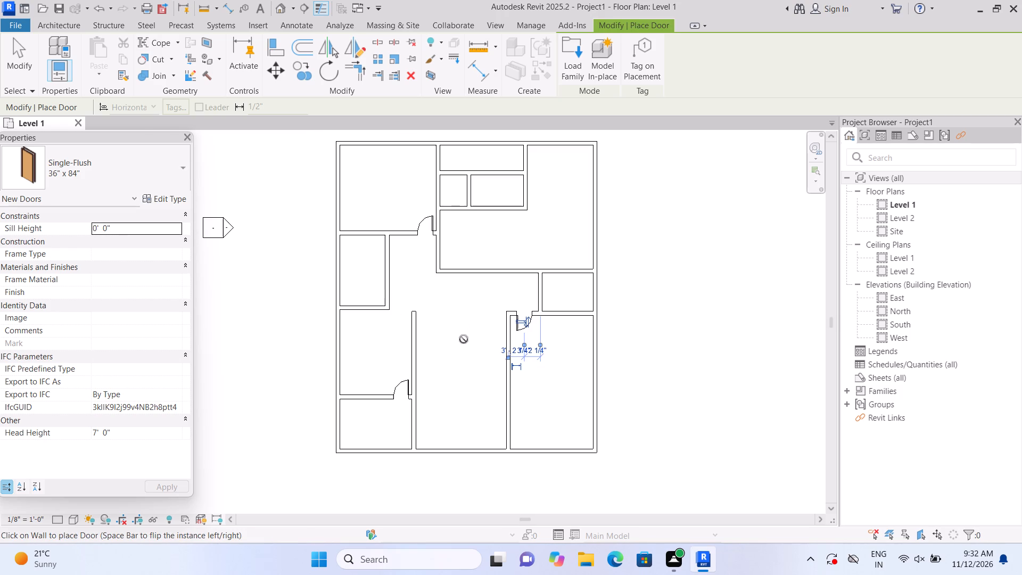
click(168, 157)
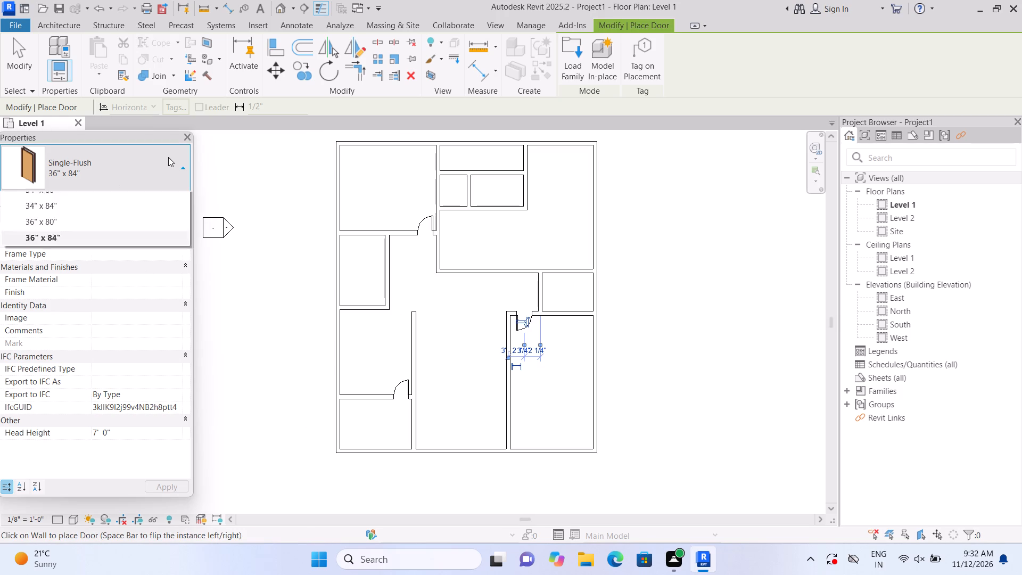
scroll(136, 276, up, 1)
click(163, 234)
click(170, 247)
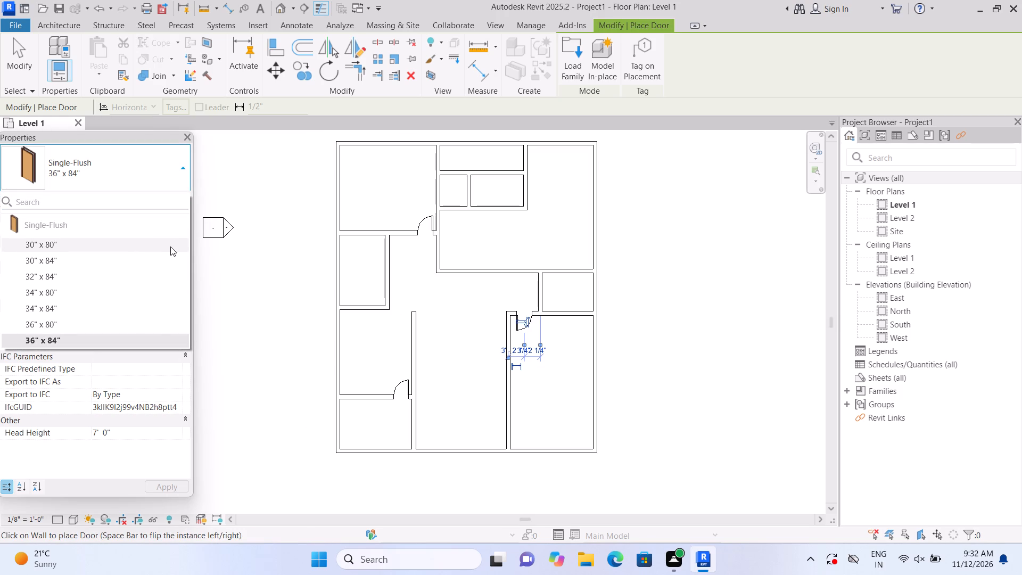
scroll(491, 200, up, 1)
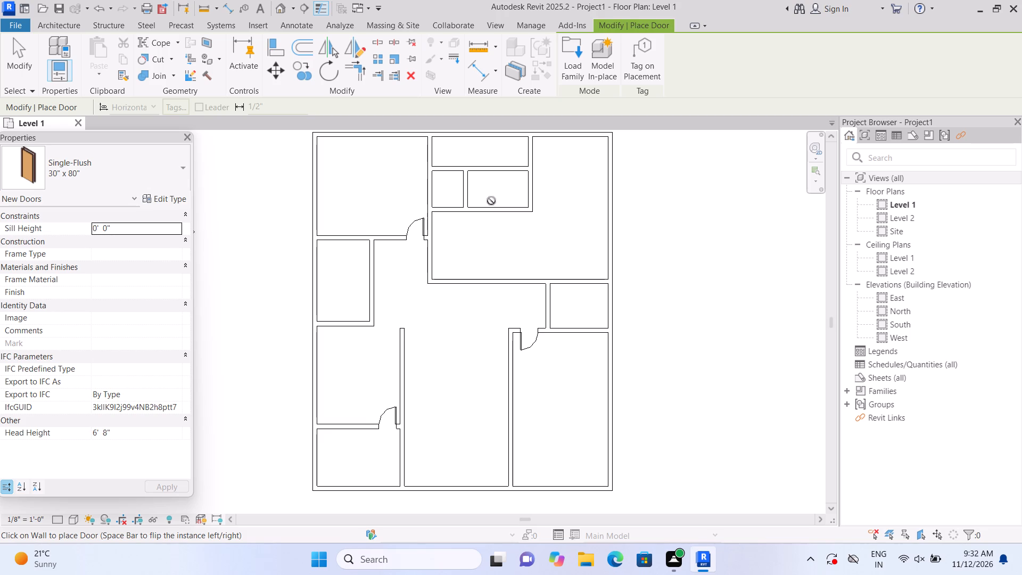
middle_drag(493, 198, 501, 226)
scroll(497, 220, up, 1)
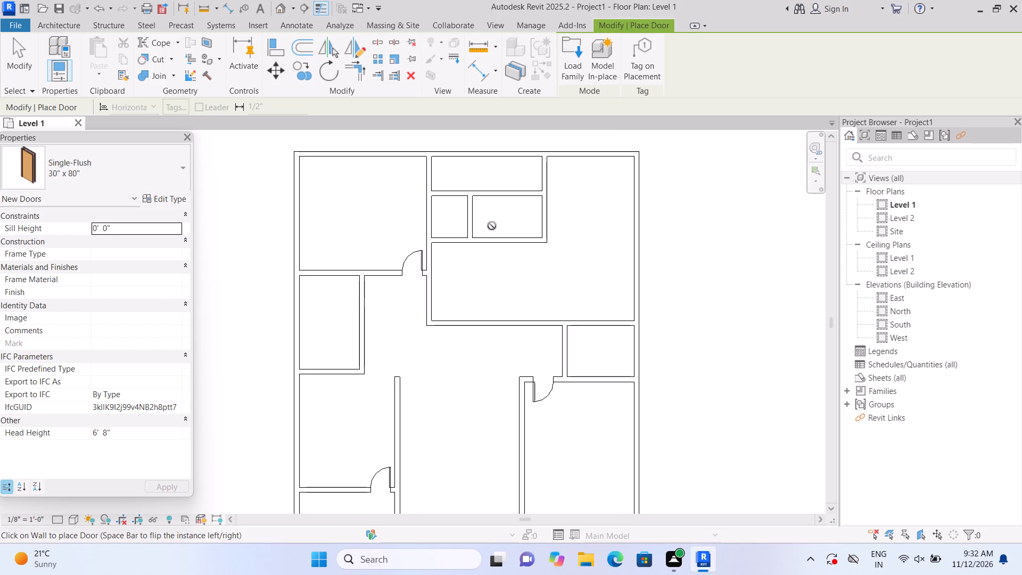
scroll(490, 228, up, 1)
click(474, 228)
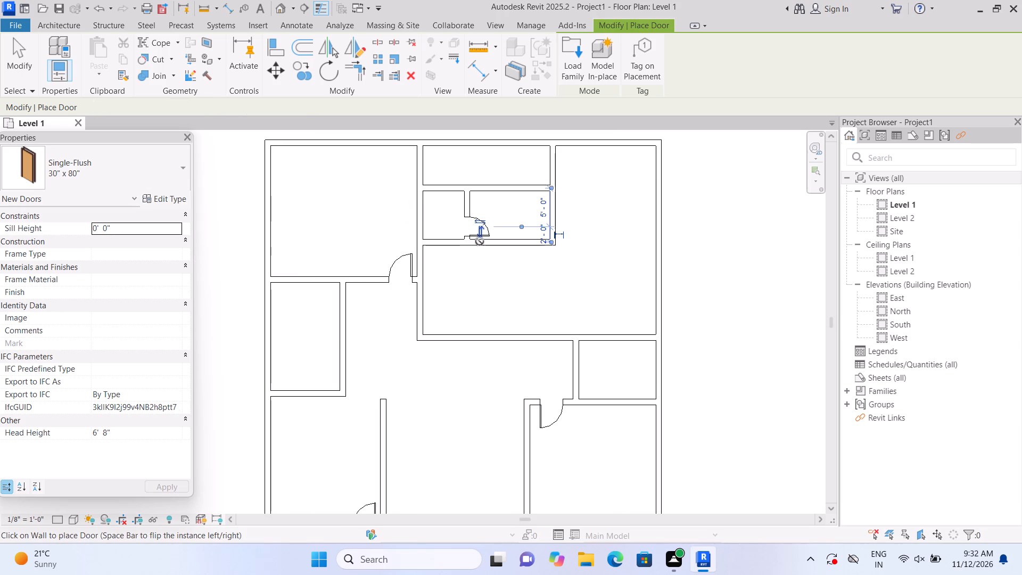
Place a Single-Flush 30" x 80" door in the bottom wall of the small room above the lower-right room, about 2'-6" from its left wall.
scroll(477, 277, down, 2)
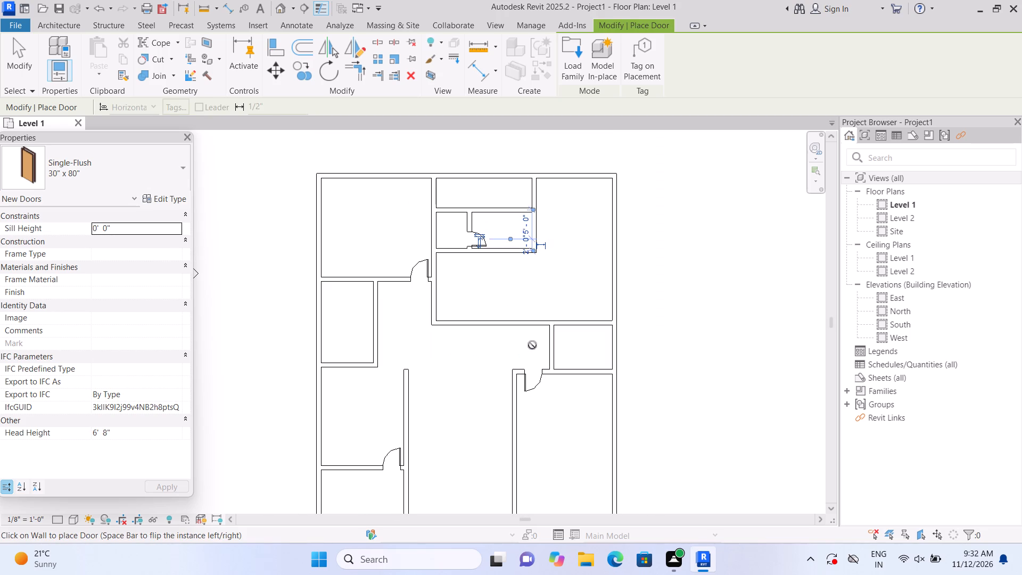
scroll(563, 384, up, 2)
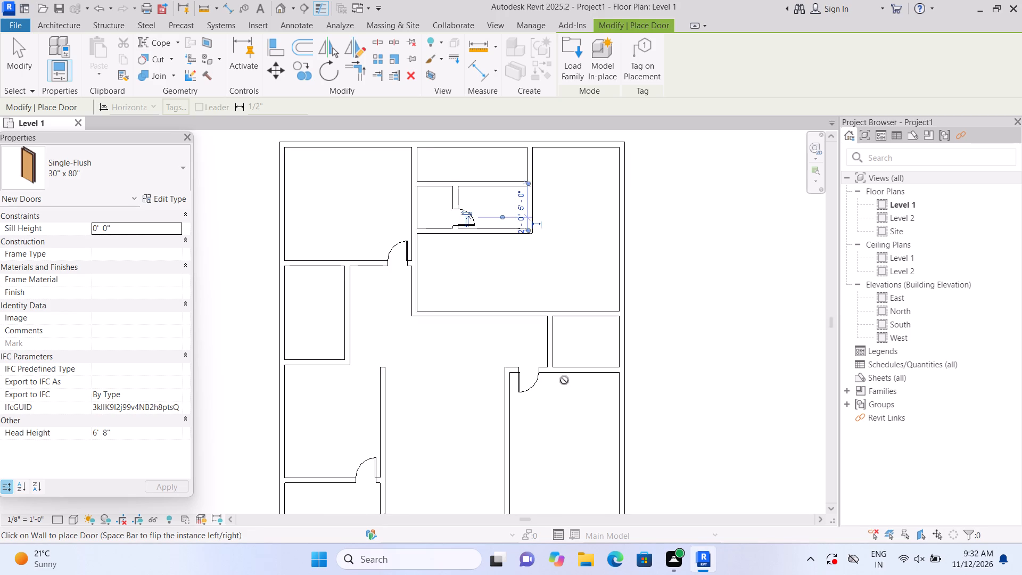
scroll(564, 380, up, 3)
click(567, 358)
scroll(573, 359, down, 5)
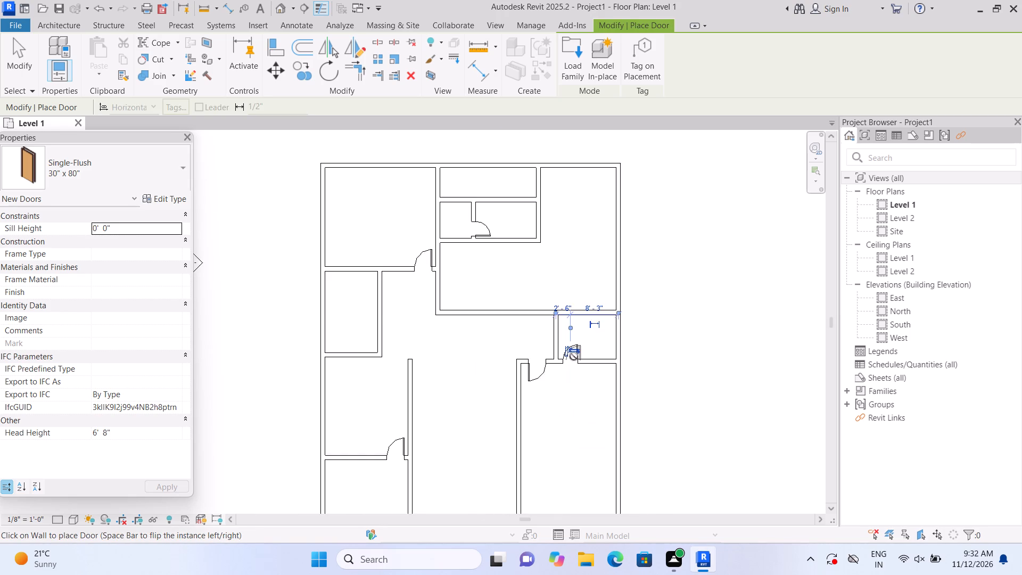
scroll(574, 356, down, 2)
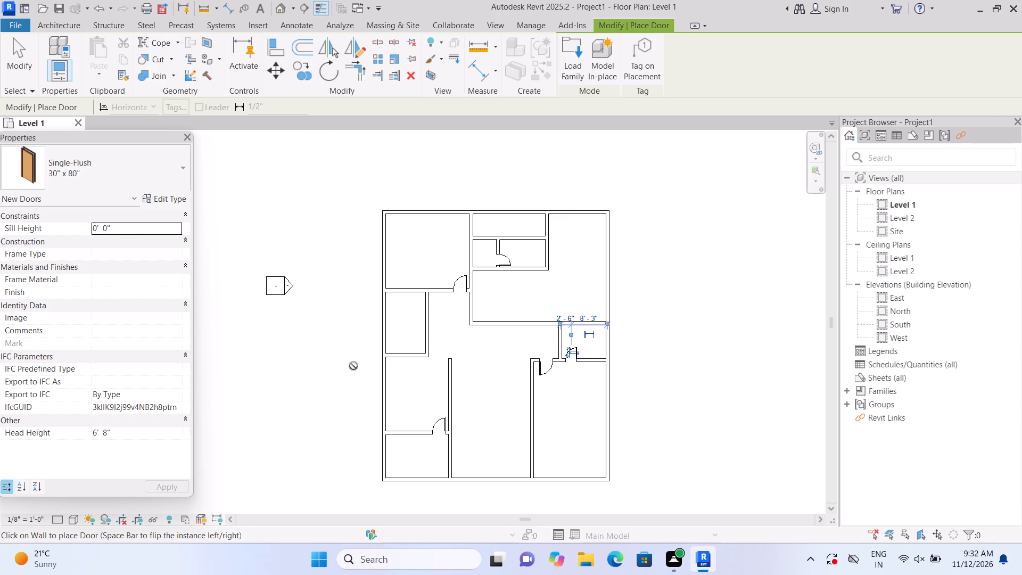
key(Escape)
key(Escape)
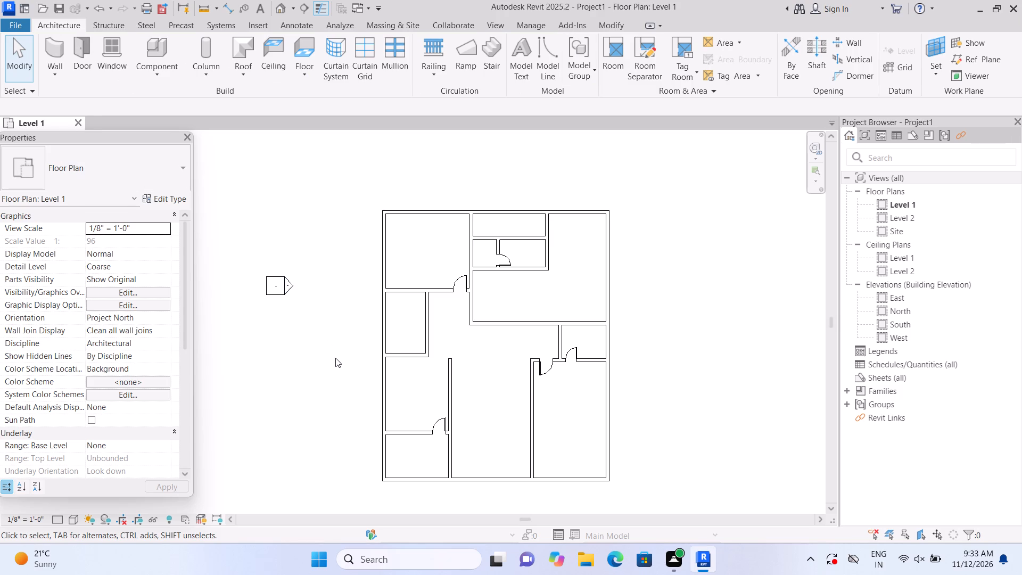
Cut an opening in the right wall of the room below the upper-left room, splitting it about 5'-6" below the top wall and again lower, then deleting the segment.
scroll(335, 358, up, 1)
scroll(425, 325, up, 2)
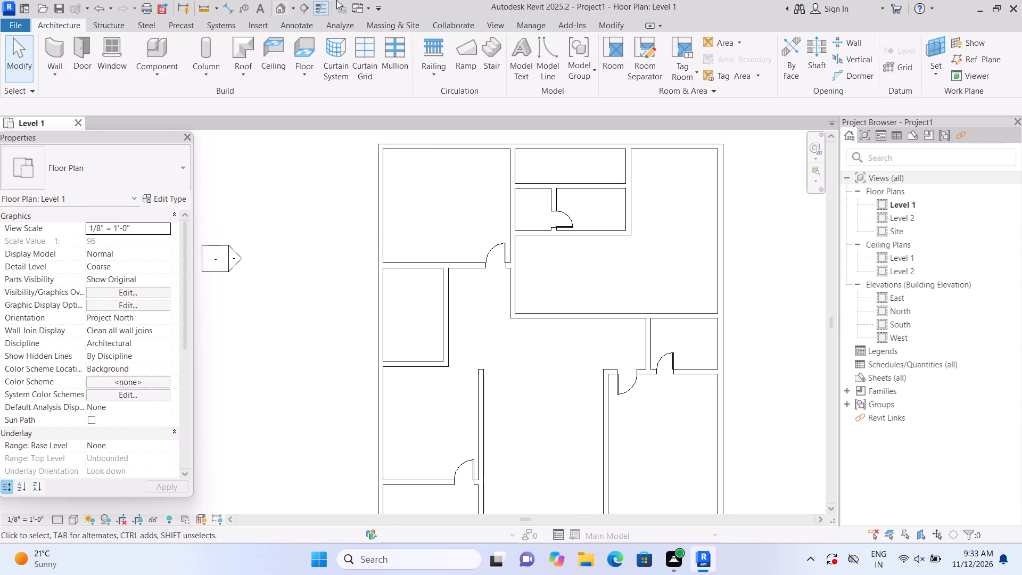
click(538, 51)
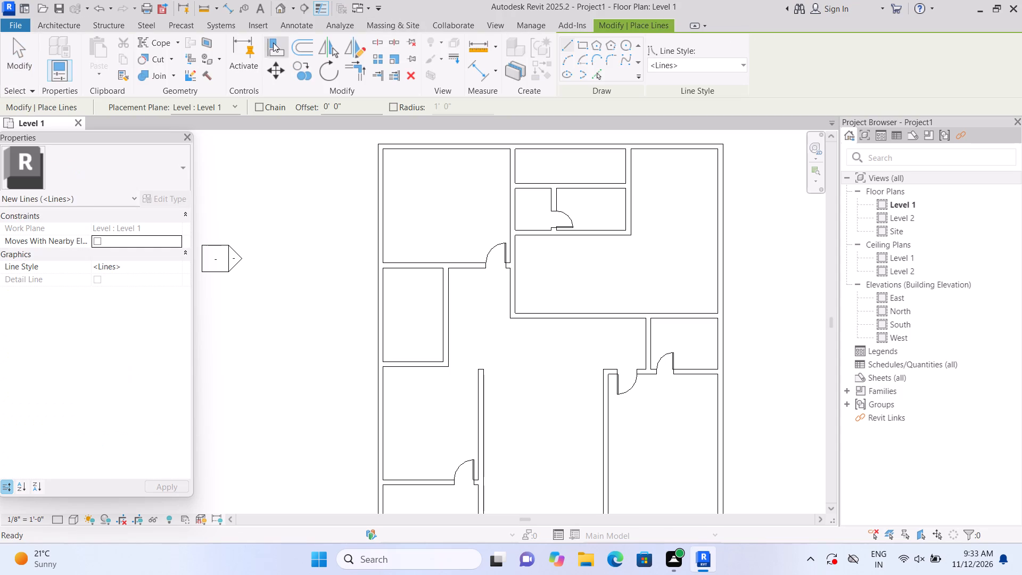
click(378, 40)
scroll(472, 292, up, 1)
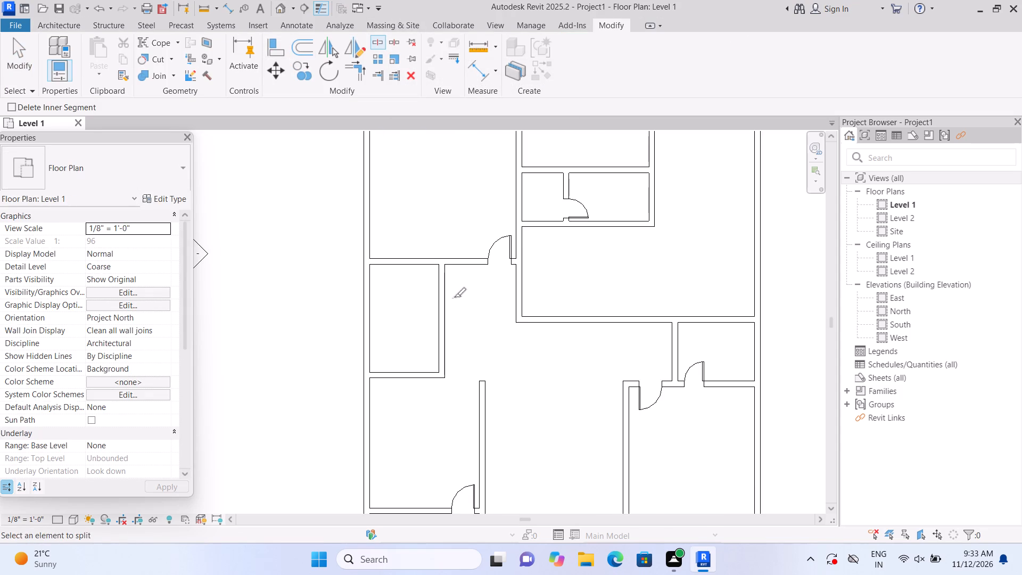
scroll(454, 297, up, 4)
click(443, 305)
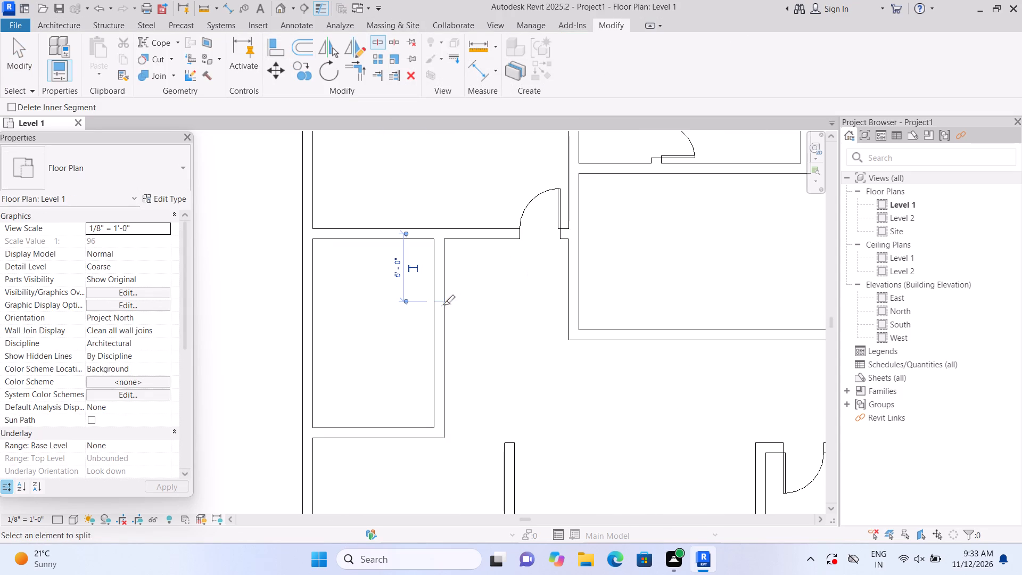
click(440, 346)
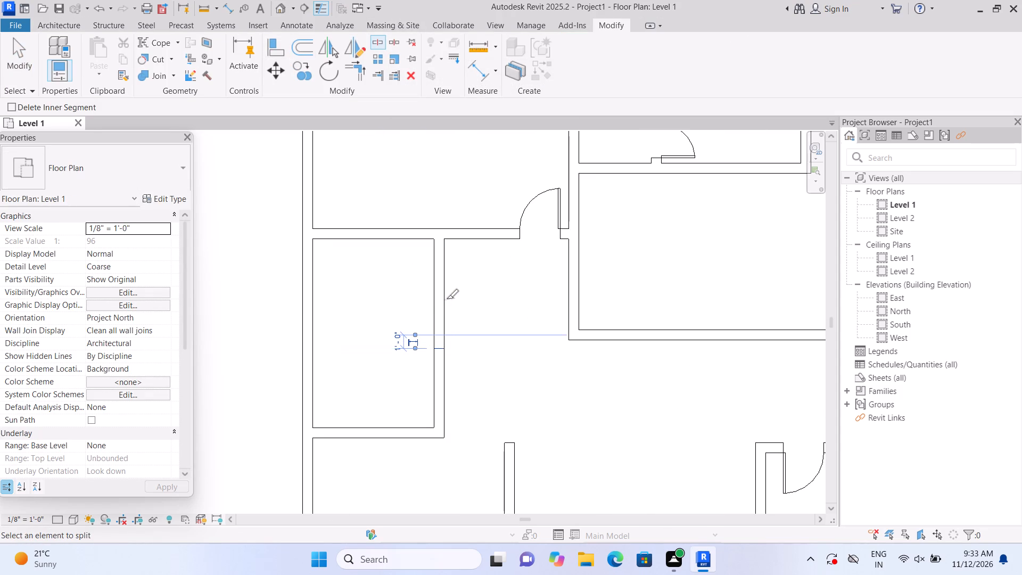
scroll(440, 309, up, 3)
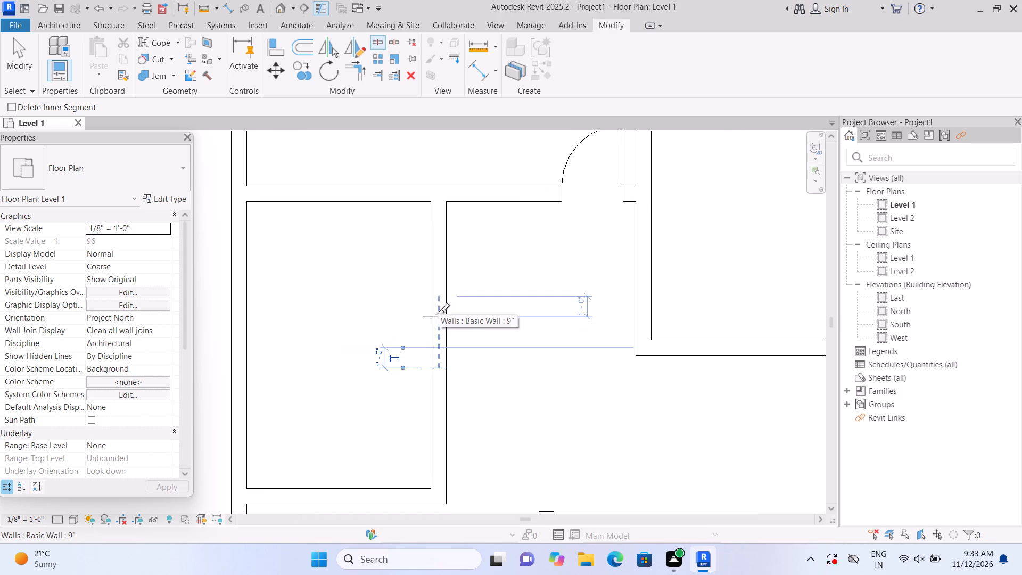
key(Escape)
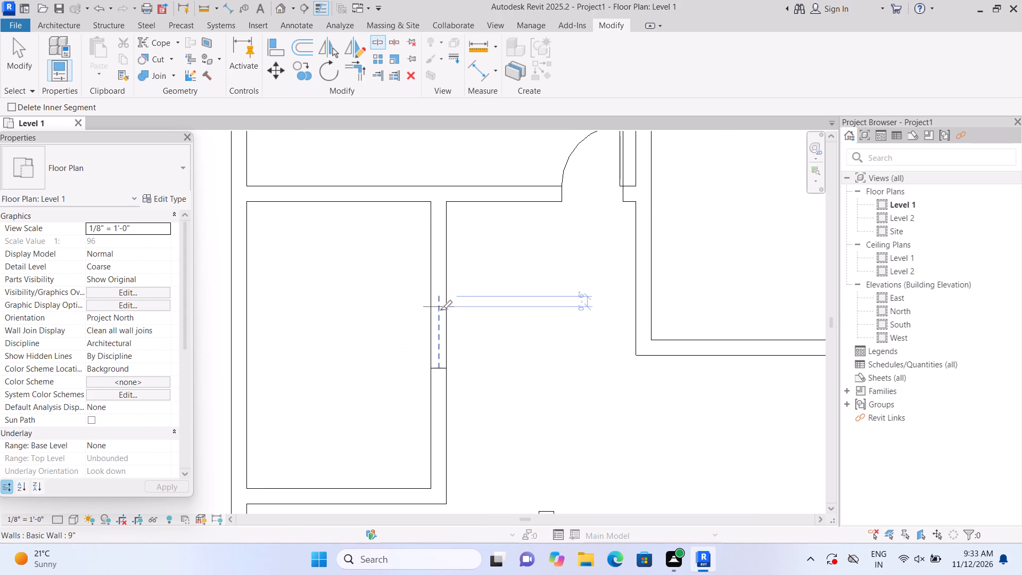
click(440, 310)
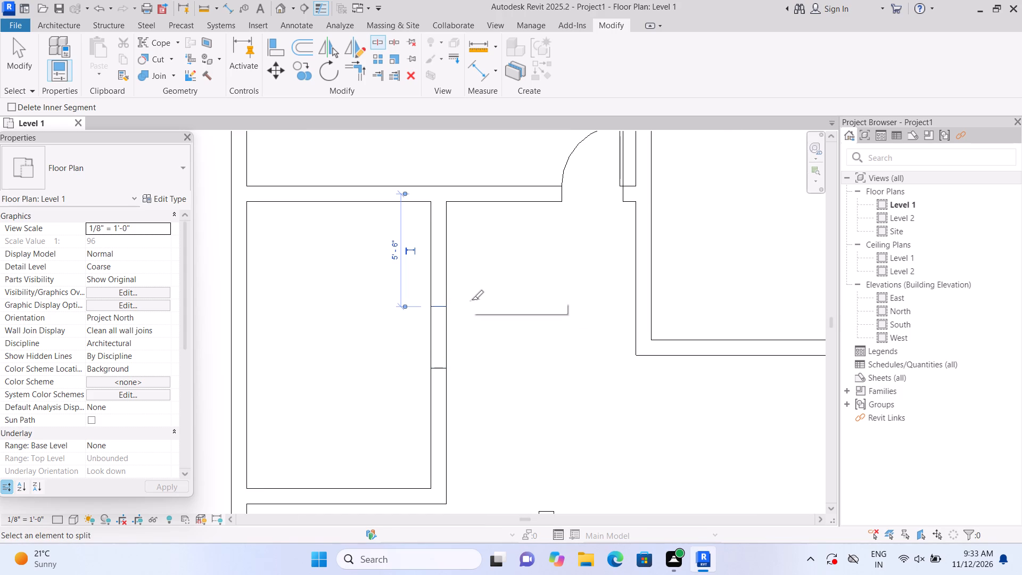
key(Escape)
key(Escape)
click(439, 344)
key(Delete)
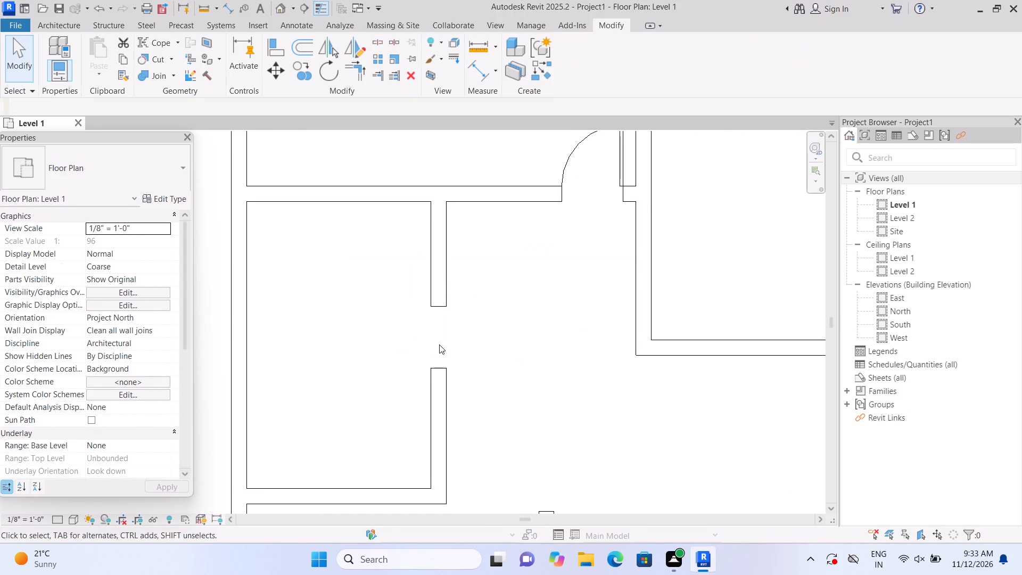
Split the large upper-right room's bottom wall about 7'-4 1/2" before the lower-right room's left wall and 5'-0" further right, and delete the segment between.
scroll(443, 334, down, 8)
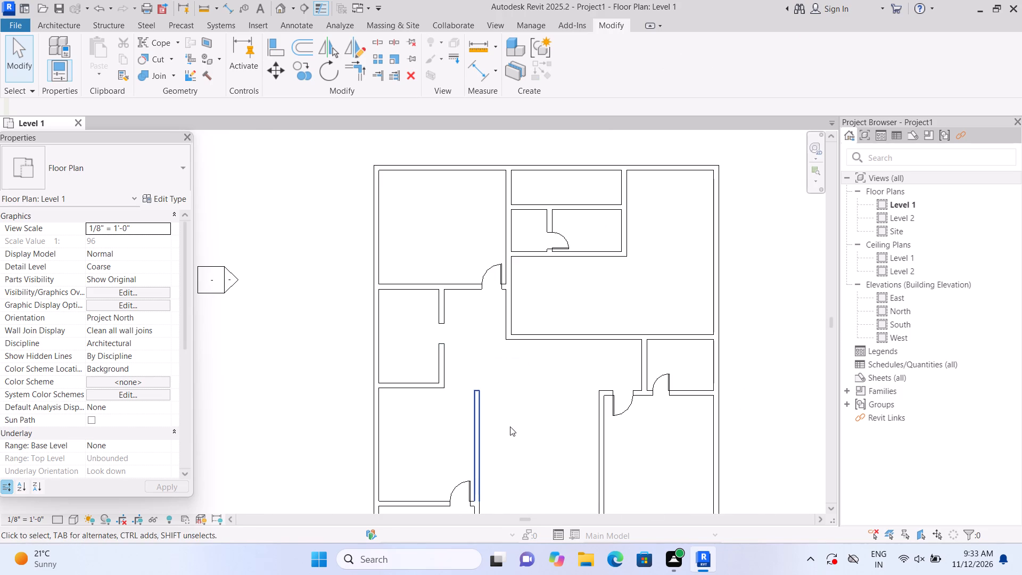
middle_drag(516, 394, 440, 320)
scroll(441, 313, up, 1)
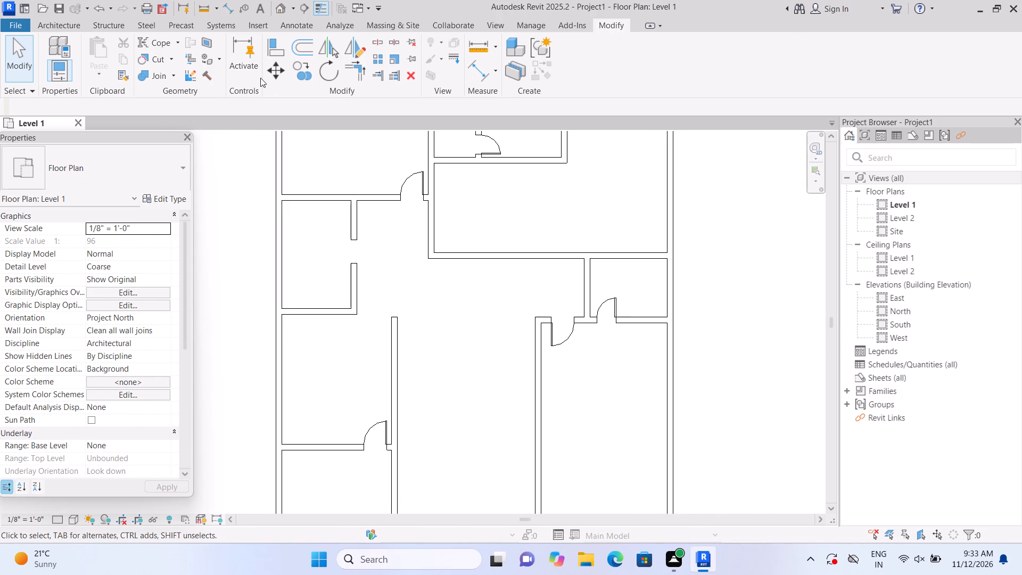
click(50, 27)
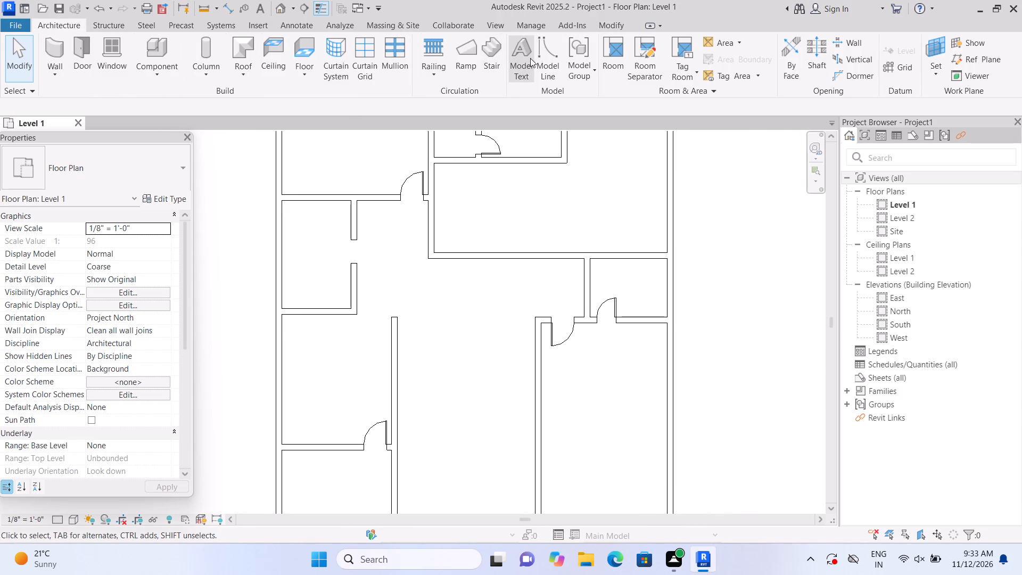
click(538, 58)
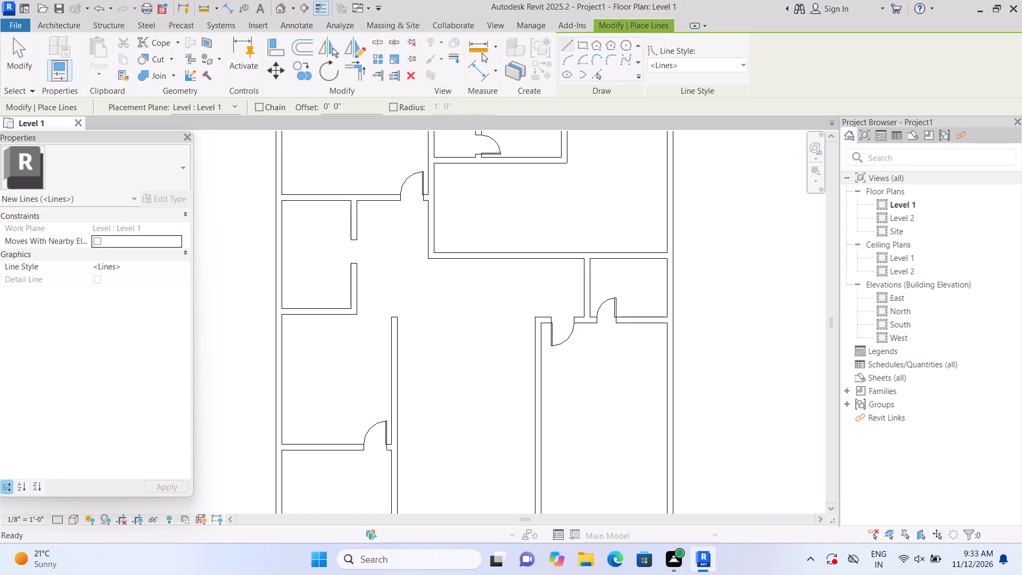
click(375, 45)
scroll(489, 259, up, 3)
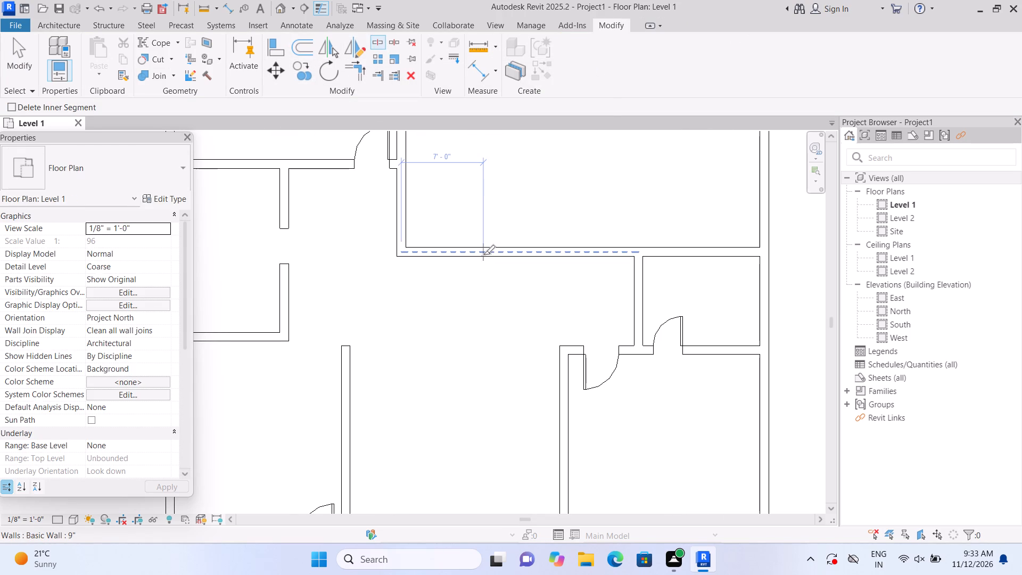
click(477, 254)
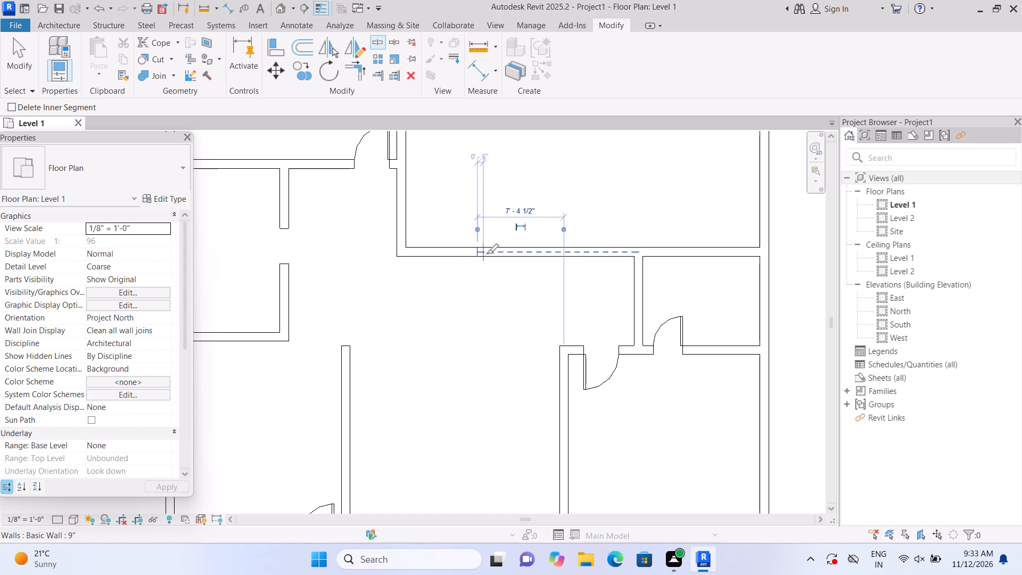
key(Escape)
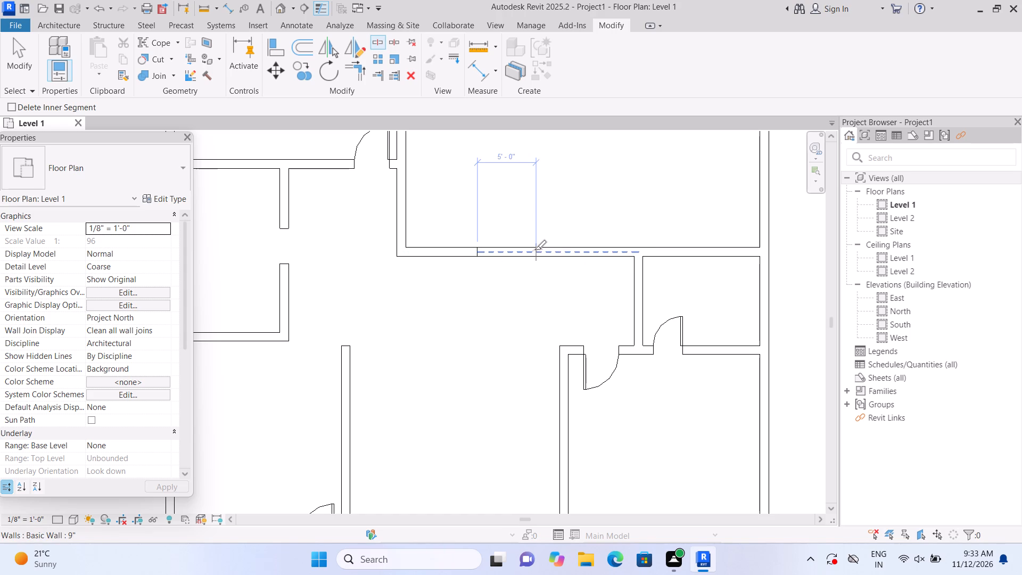
click(535, 250)
key(Escape)
key(Escape)
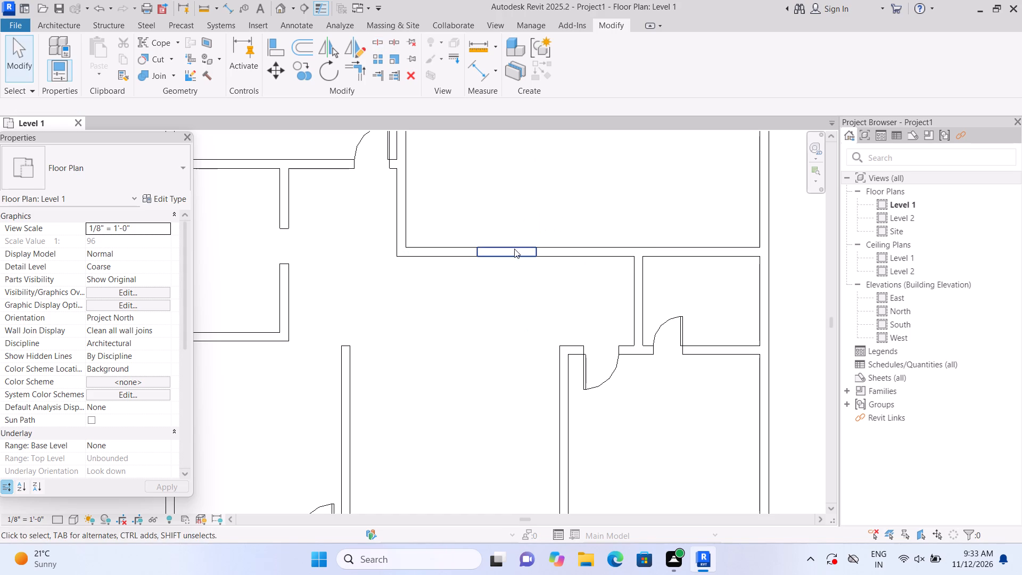
click(514, 250)
key(Delete)
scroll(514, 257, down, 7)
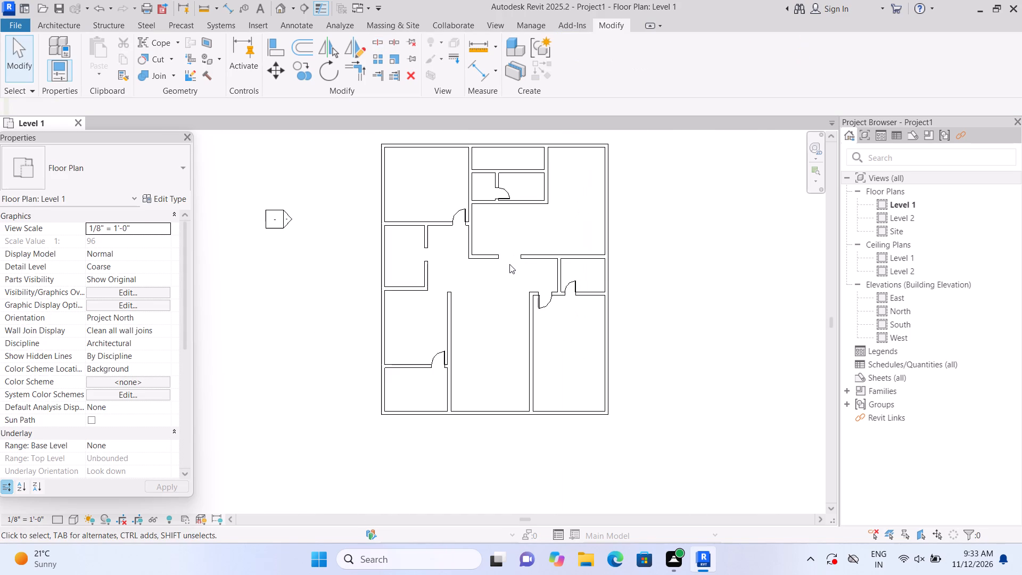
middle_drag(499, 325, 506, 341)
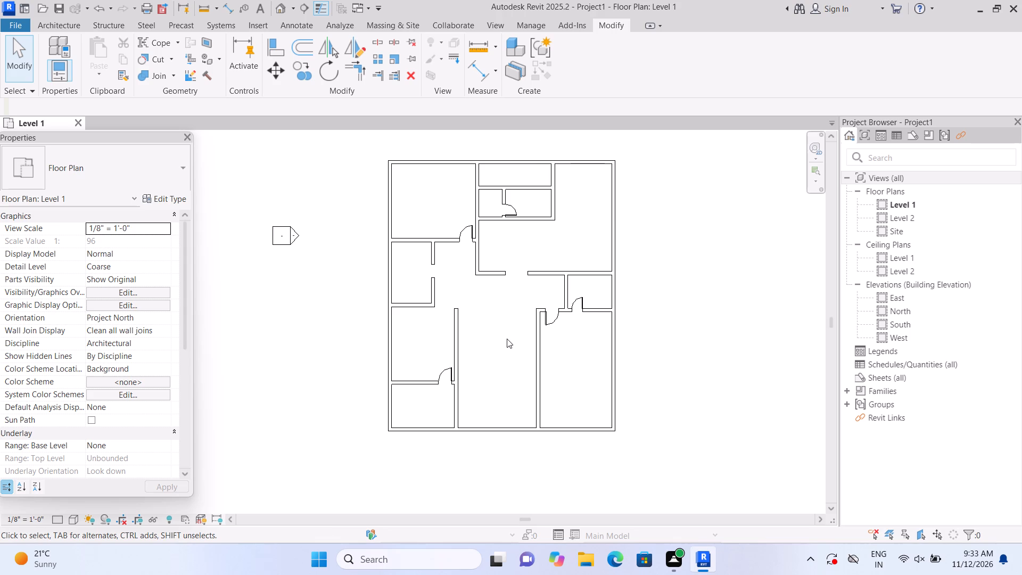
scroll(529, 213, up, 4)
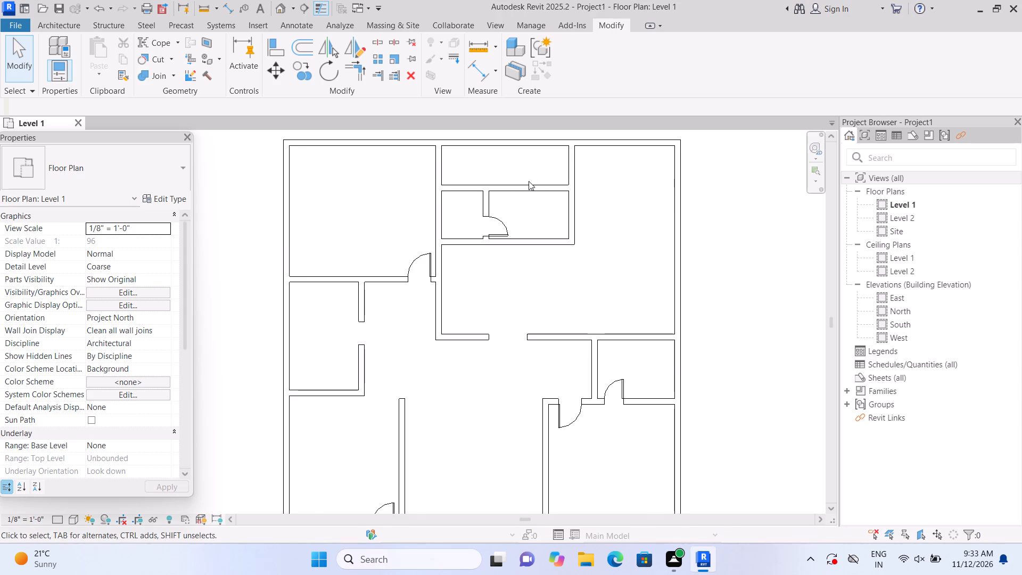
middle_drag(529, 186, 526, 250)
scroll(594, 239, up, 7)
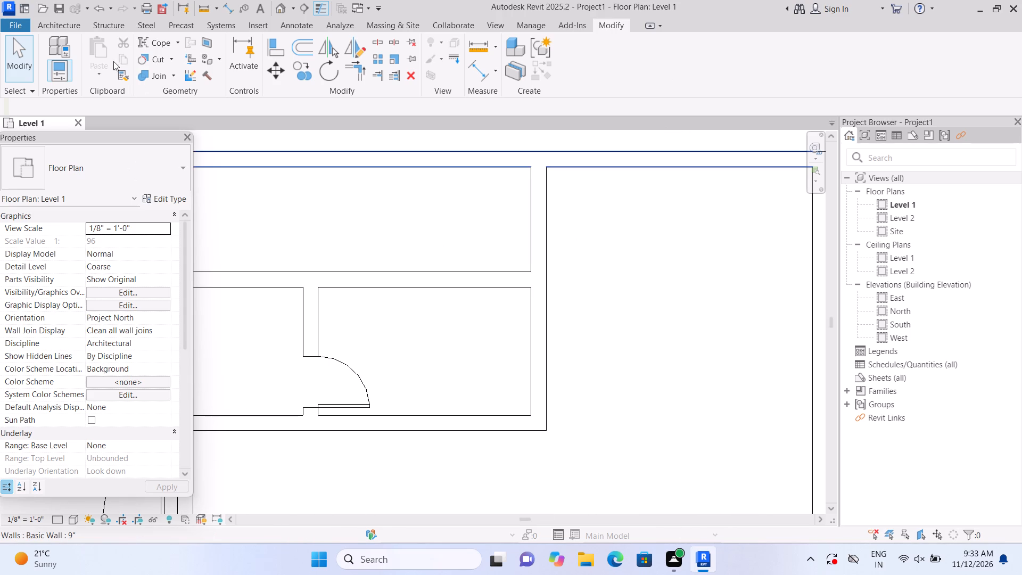
Split the right wall of the shallow top room about 1'-11" below the top exterior wall.
click(69, 26)
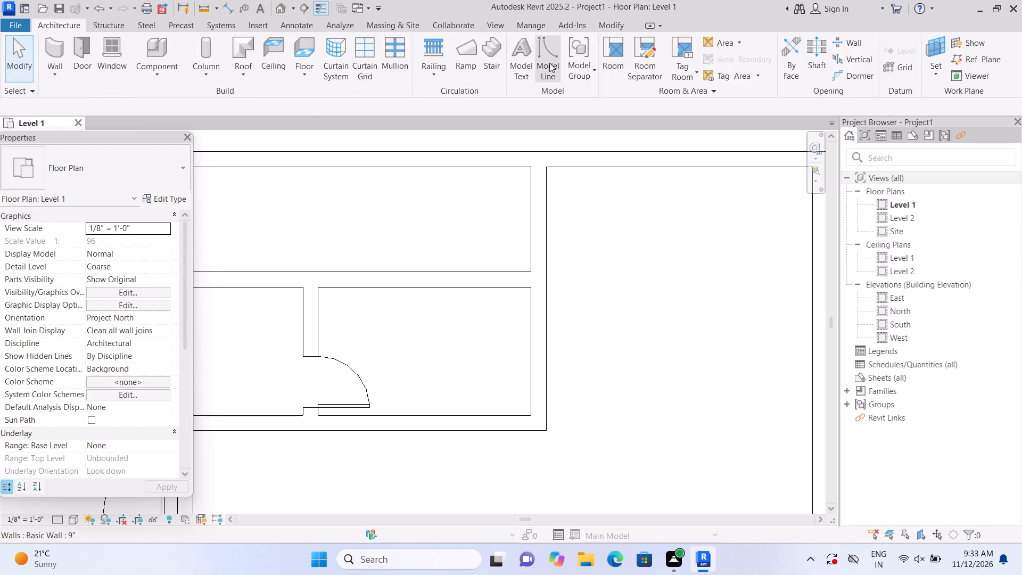
click(549, 63)
click(381, 39)
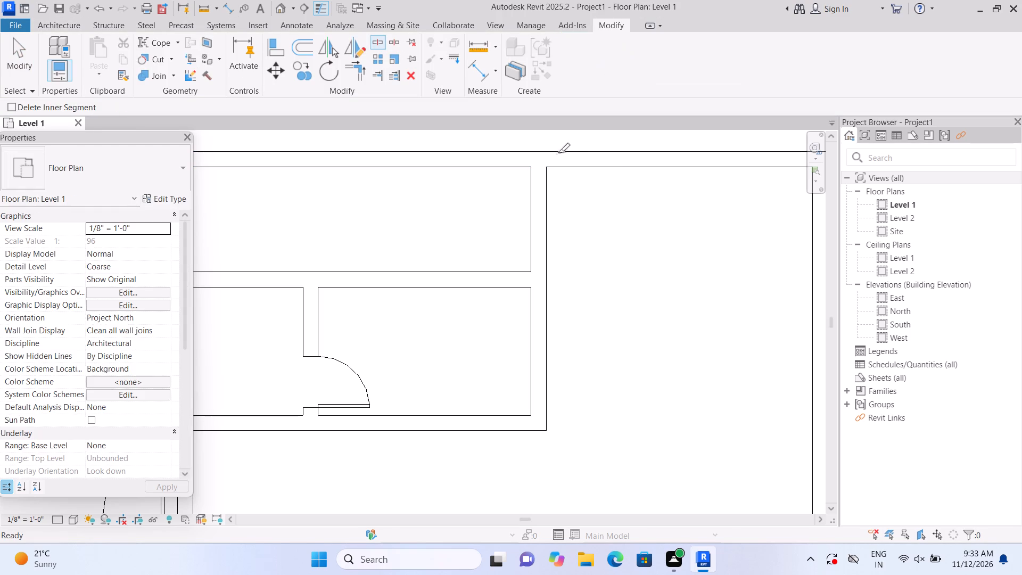
scroll(603, 203, up, 1)
scroll(512, 222, up, 3)
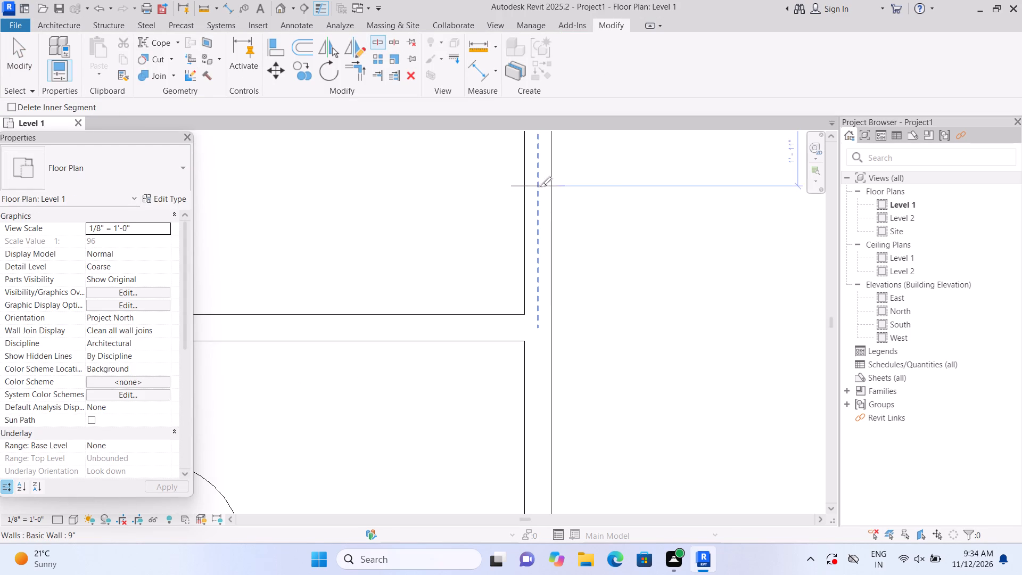
double_click(541, 183)
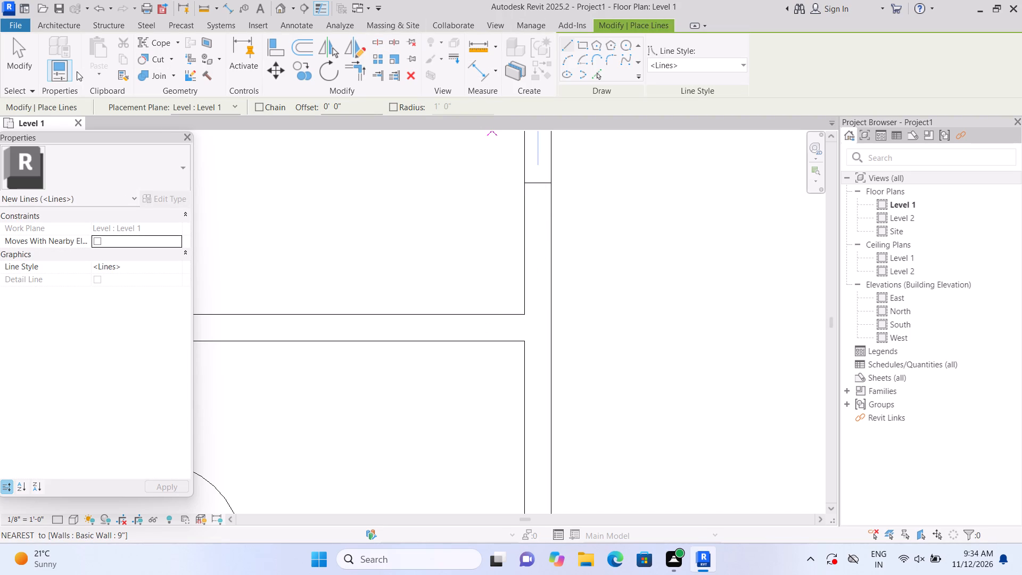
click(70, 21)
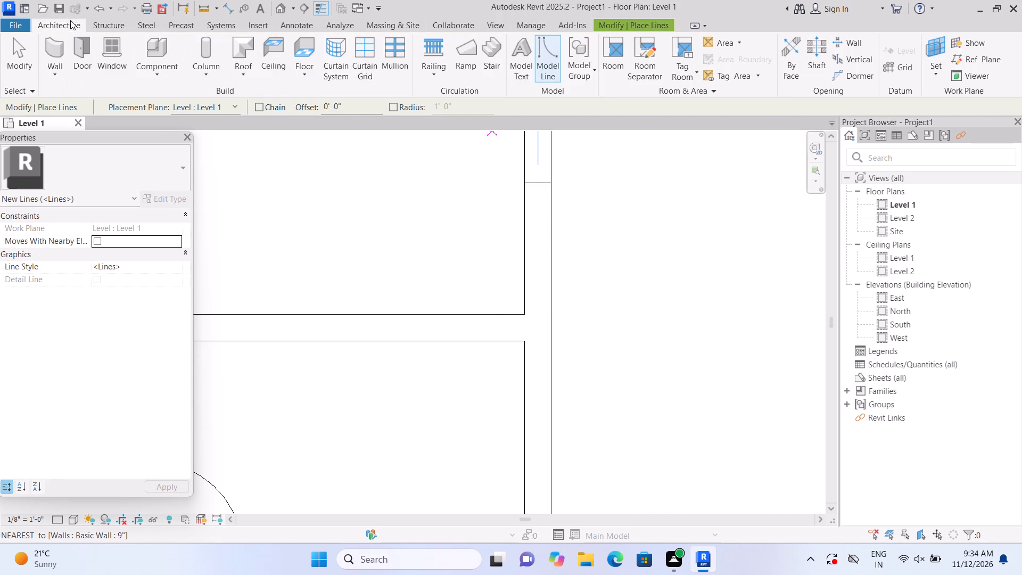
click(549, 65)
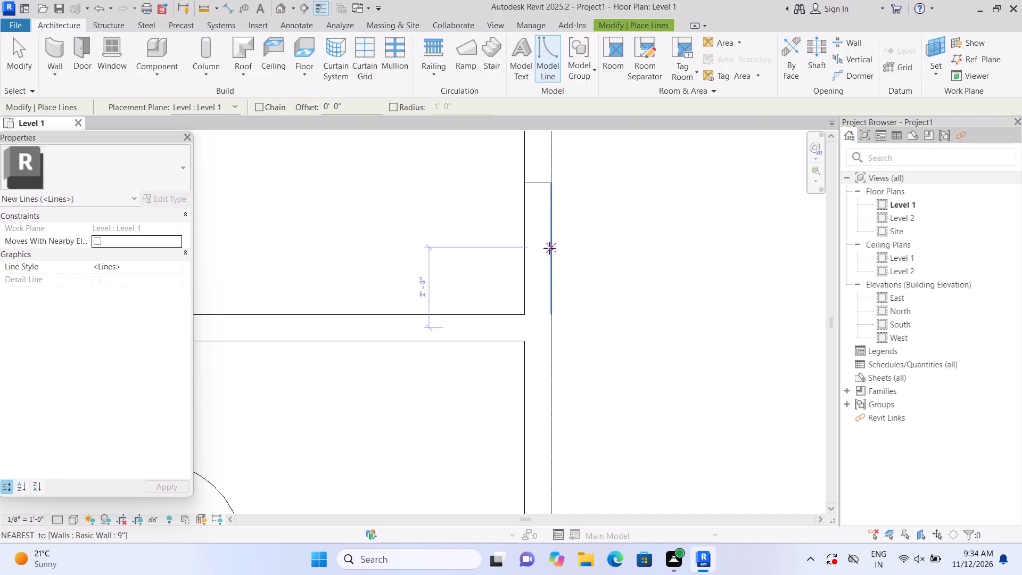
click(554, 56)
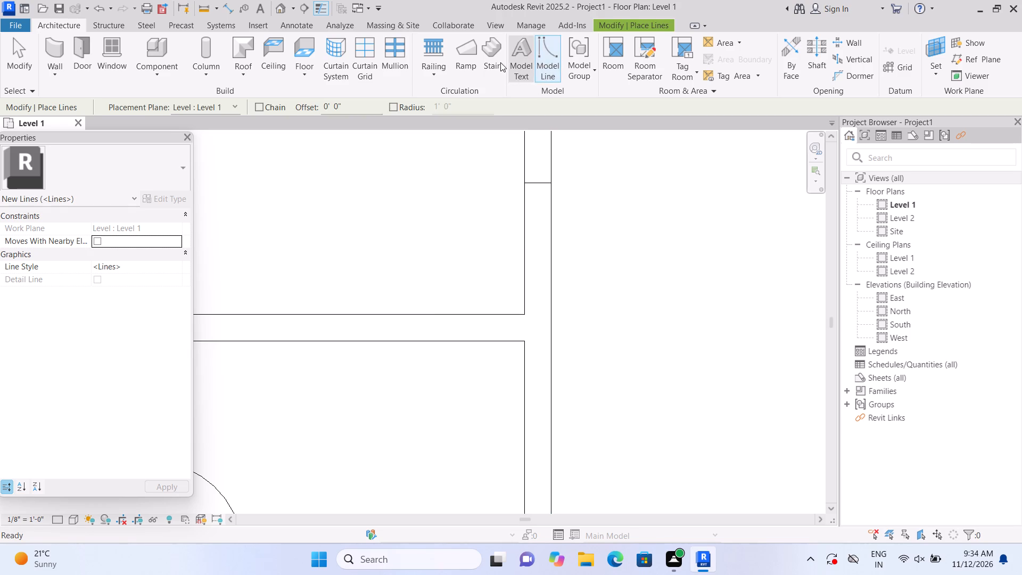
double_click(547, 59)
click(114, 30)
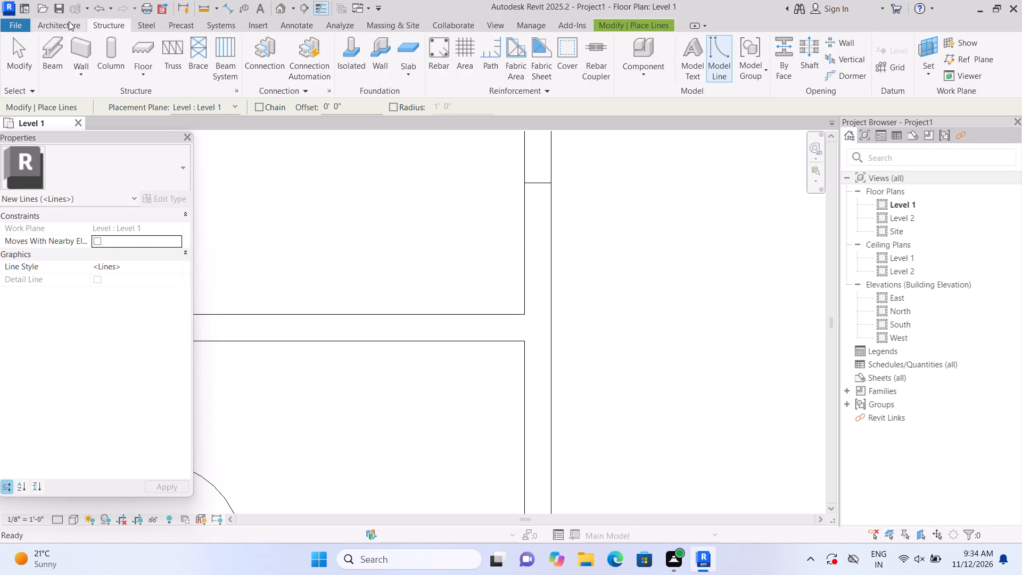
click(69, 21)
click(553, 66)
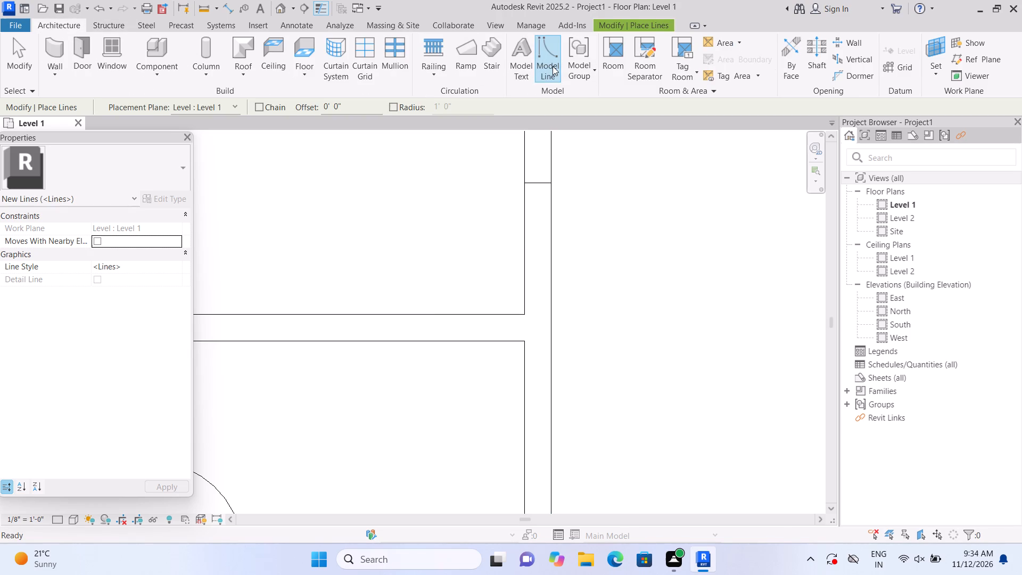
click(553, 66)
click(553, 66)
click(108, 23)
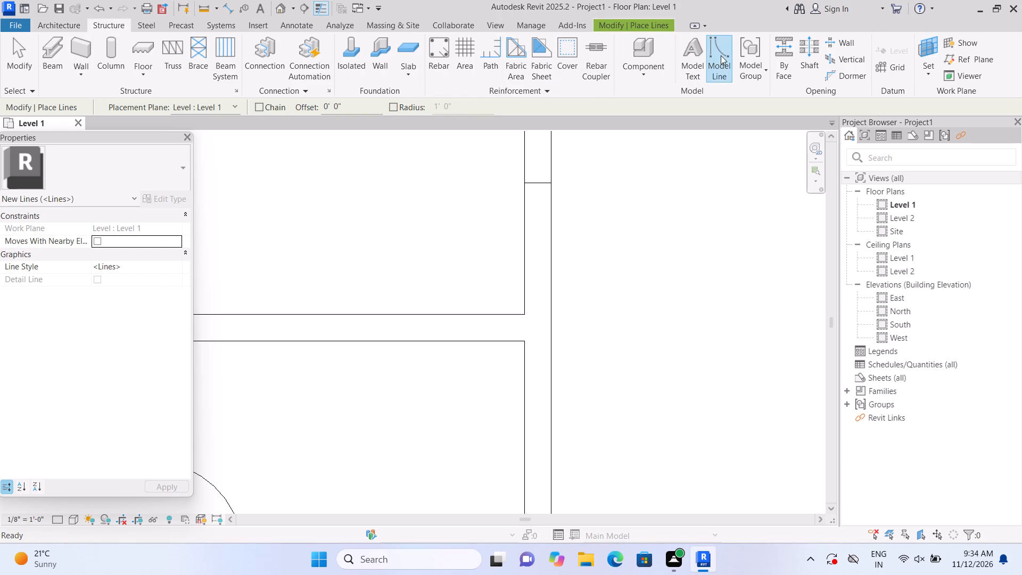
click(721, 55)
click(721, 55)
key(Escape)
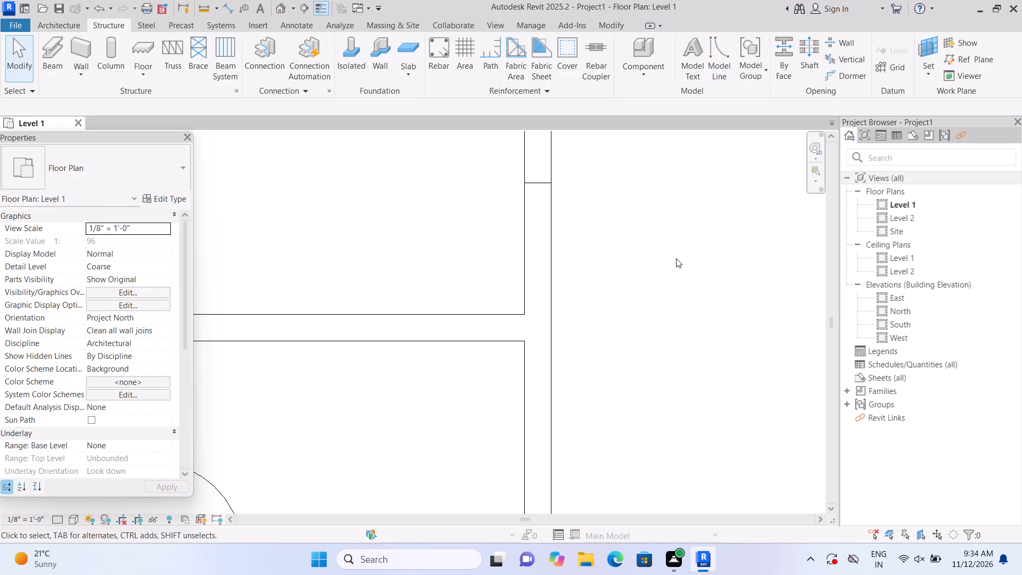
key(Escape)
Split the shallow top room's right wall about 3'-6" and 2'-2" below the top exterior wall, and delete the segment between.
scroll(676, 260, down, 5)
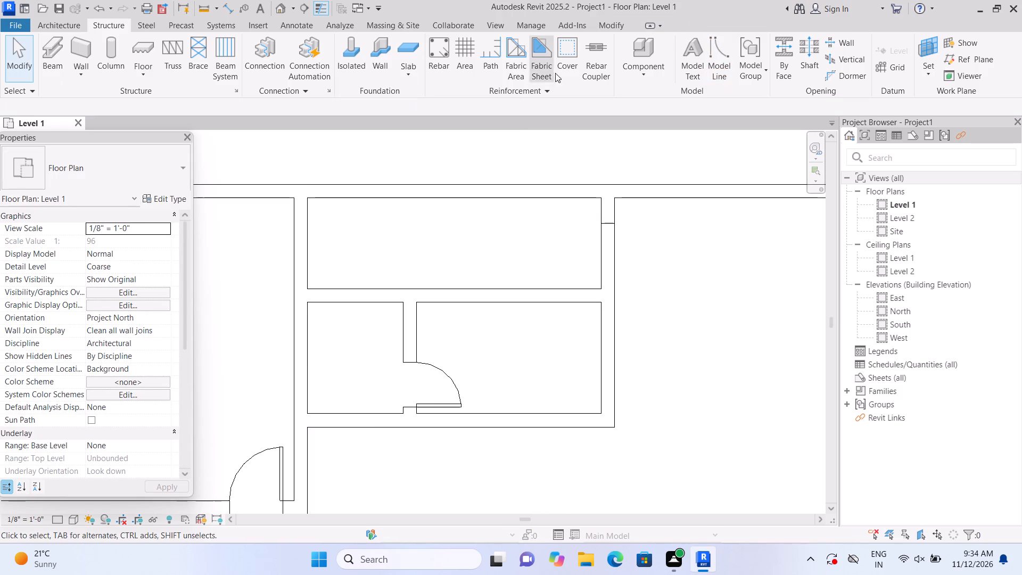
click(718, 47)
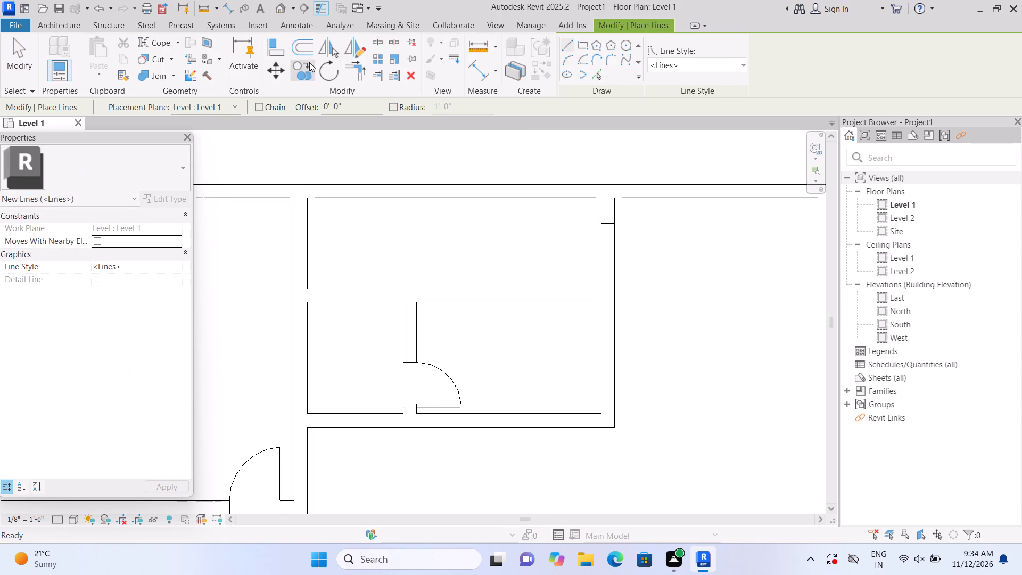
click(376, 46)
scroll(623, 259, up, 1)
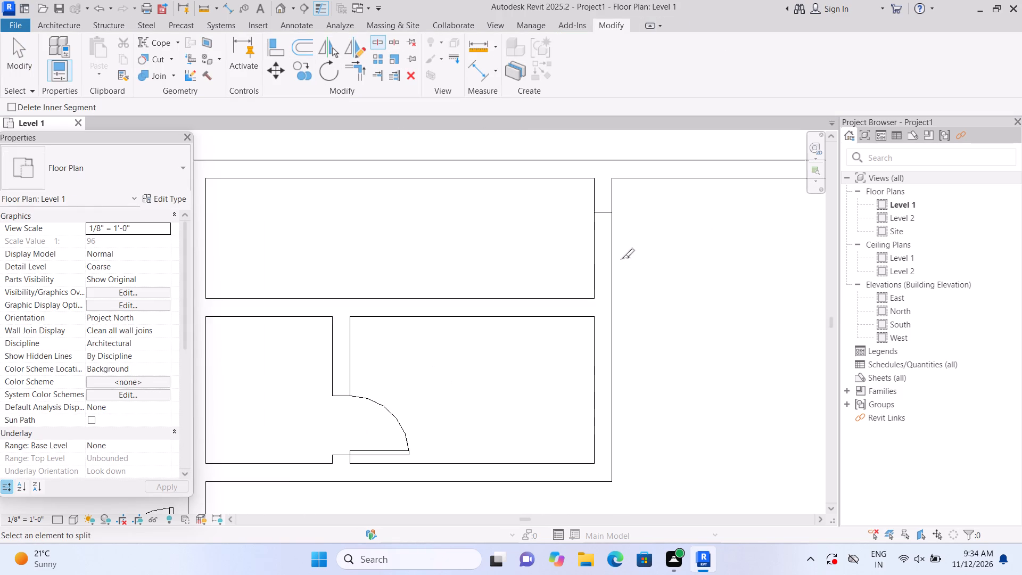
scroll(622, 258, up, 2)
click(607, 251)
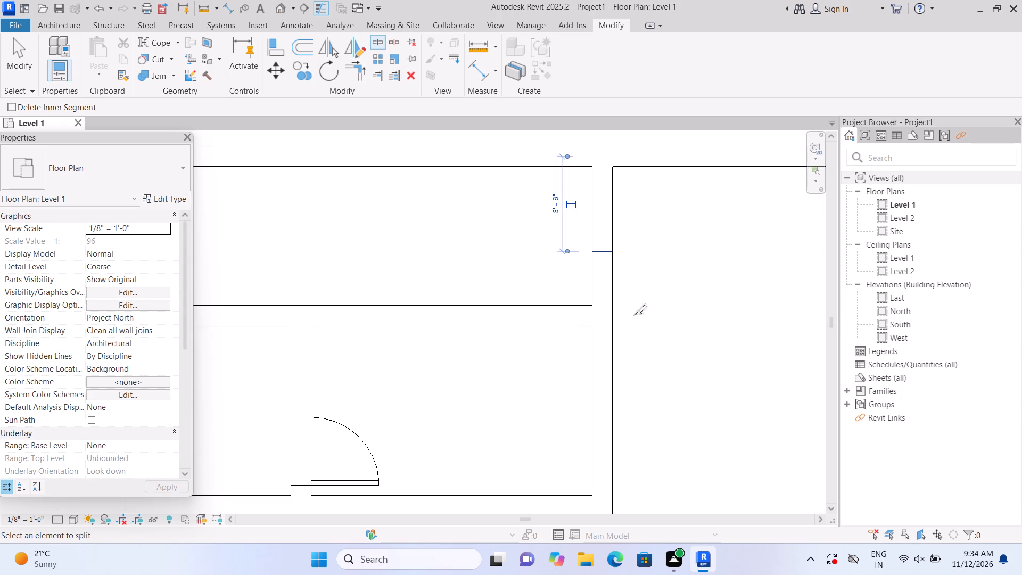
click(599, 216)
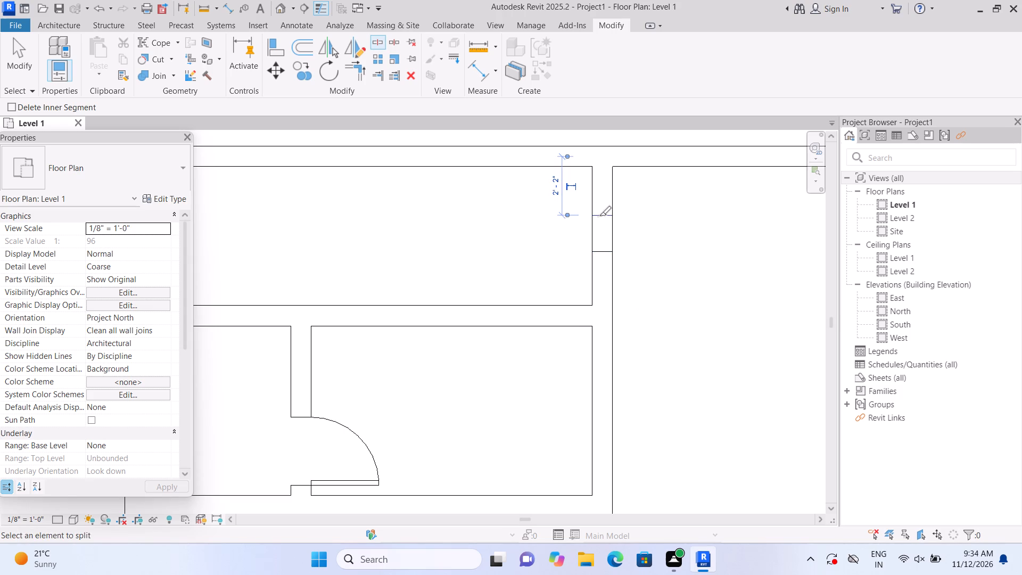
key(Escape)
key(Escape)
click(600, 241)
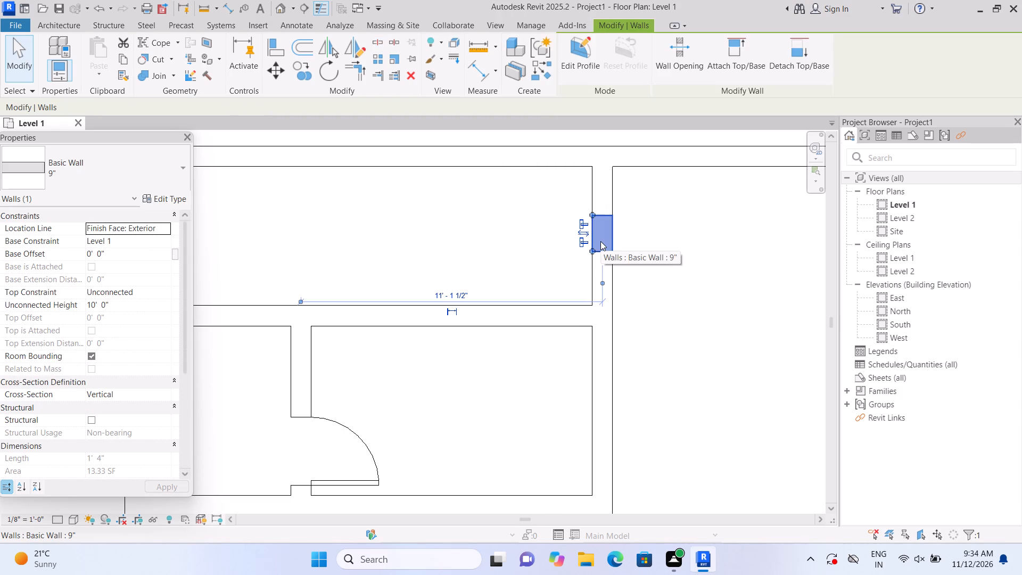
key(Delete)
Examine the overall Level 1 floor plan, checking the room layout, doors and open passages.
scroll(601, 248, down, 7)
scroll(737, 310, down, 2)
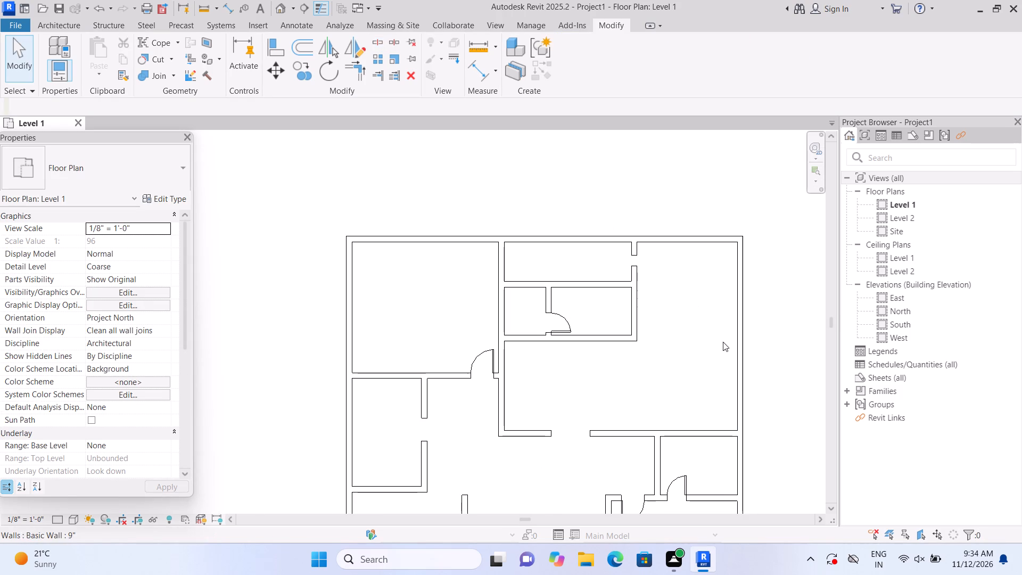
middle_drag(709, 371, 682, 290)
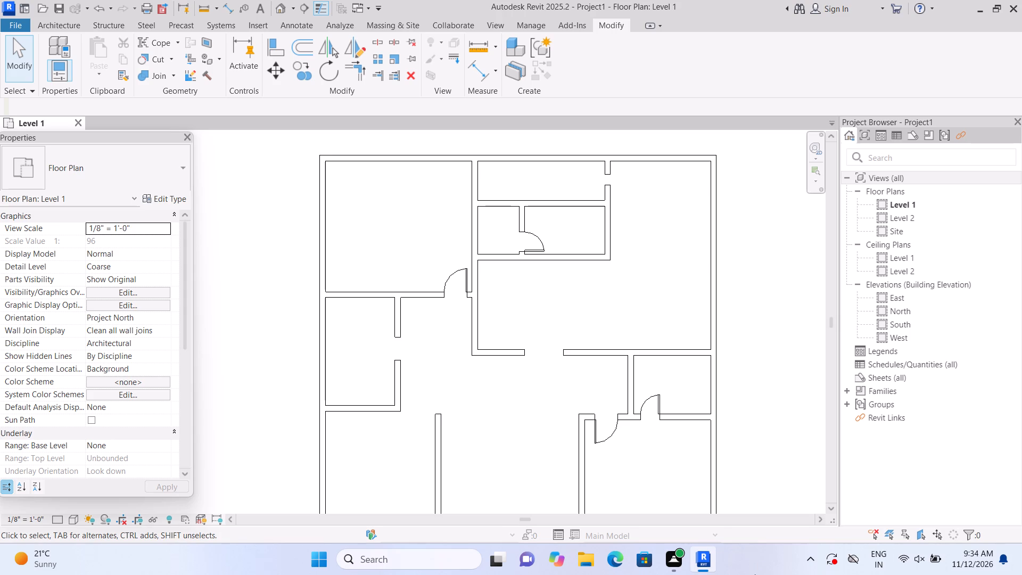
scroll(549, 343, down, 9)
scroll(542, 372, up, 6)
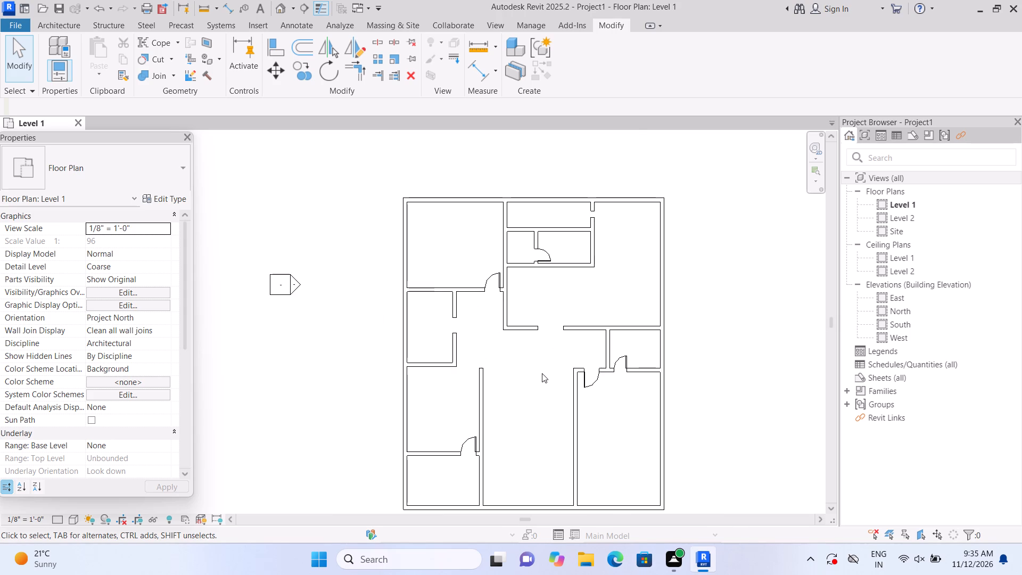
middle_drag(542, 373, 490, 344)
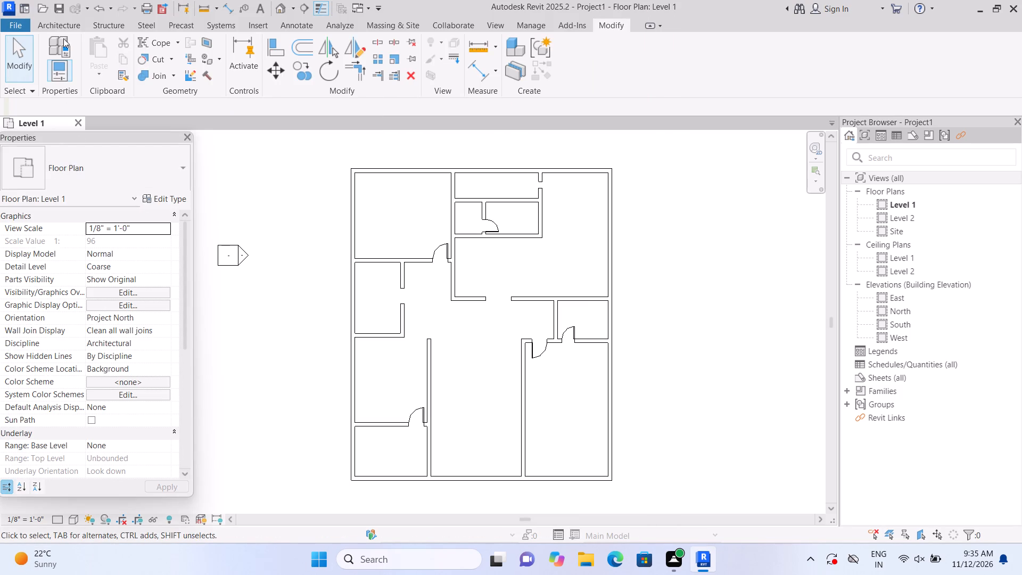
Load the Bed-Box furniture family from the Beds folder of the US Furniture library for component placement.
click(68, 24)
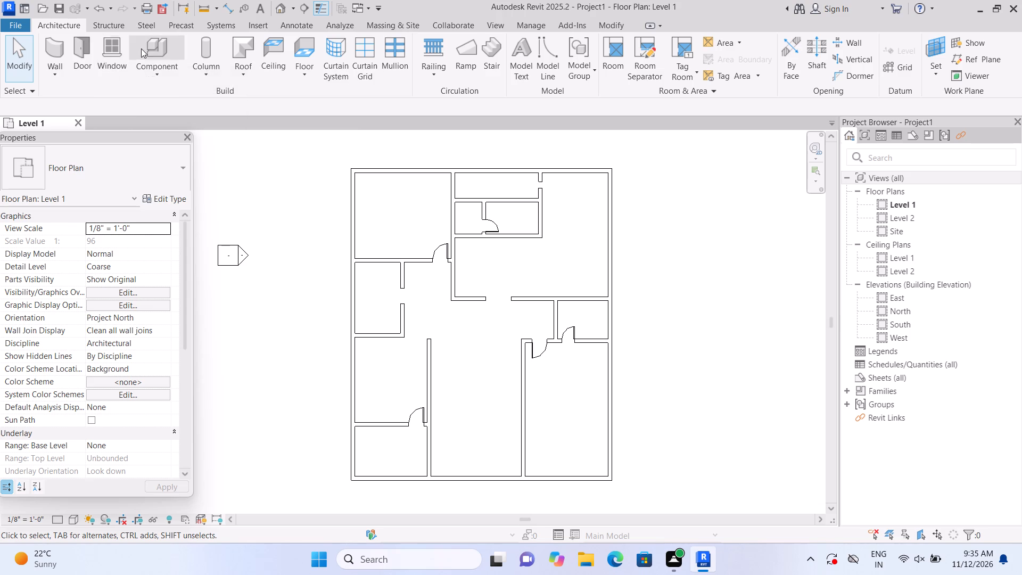
click(145, 48)
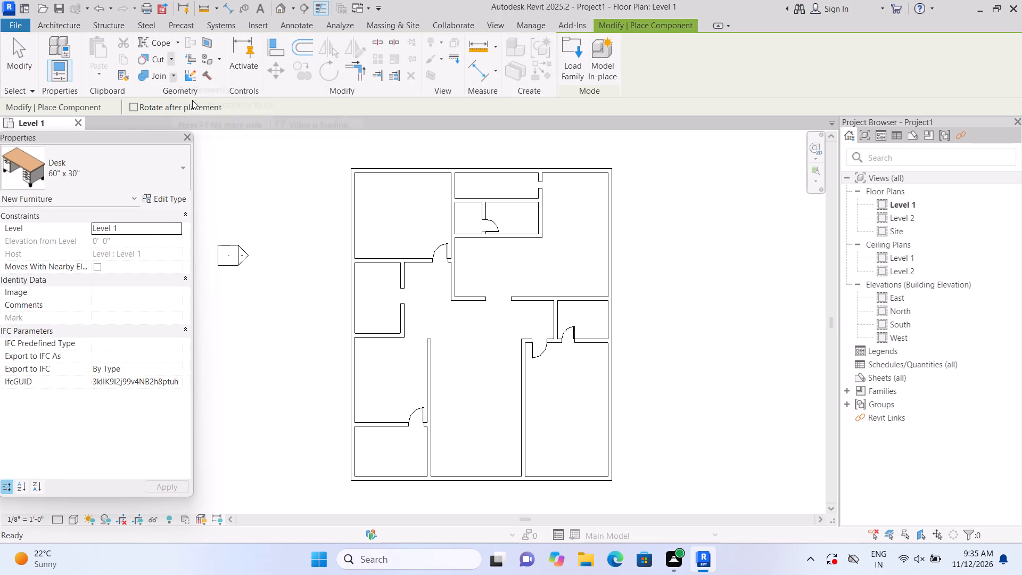
click(564, 68)
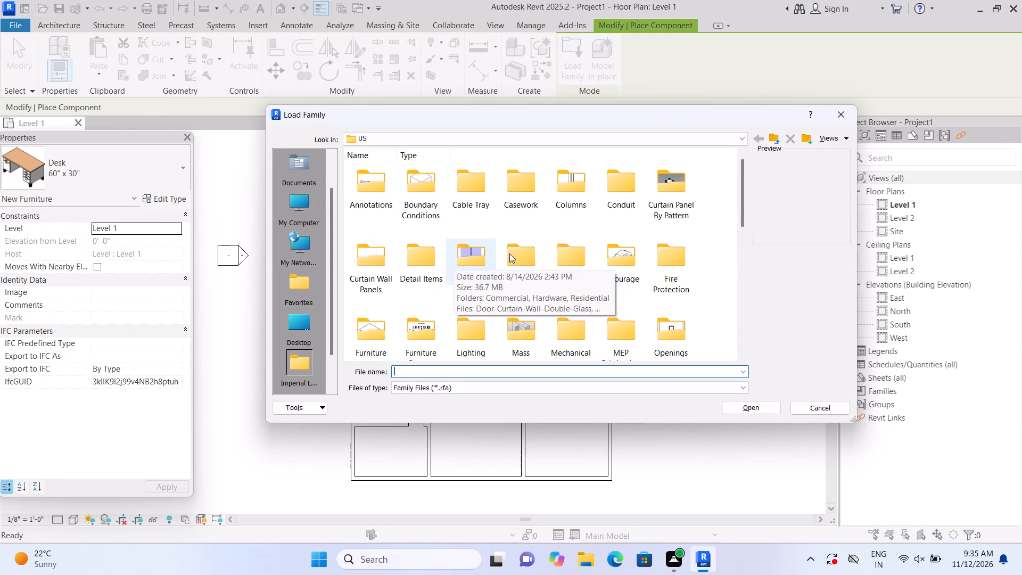
double_click(390, 335)
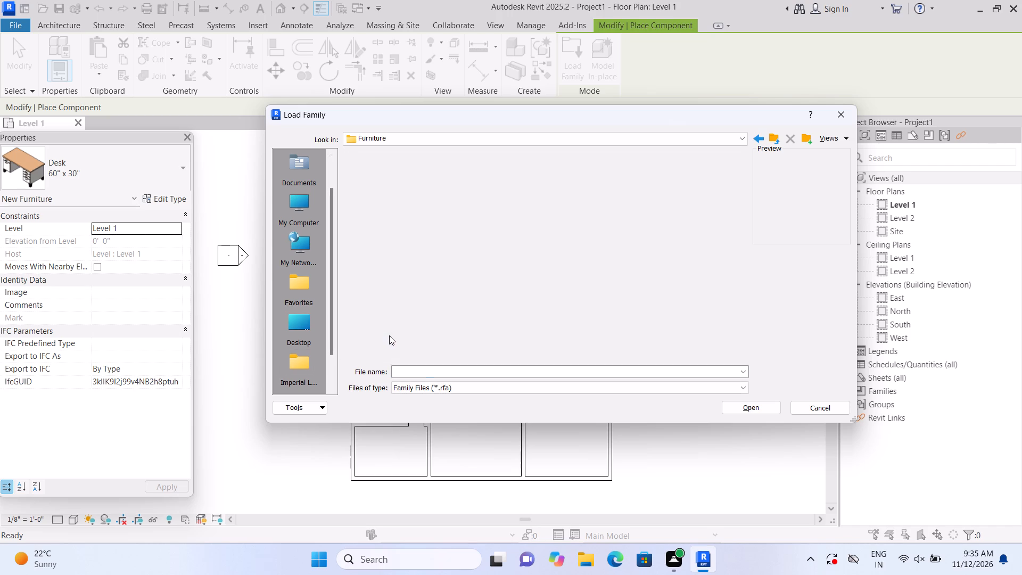
double_click(384, 190)
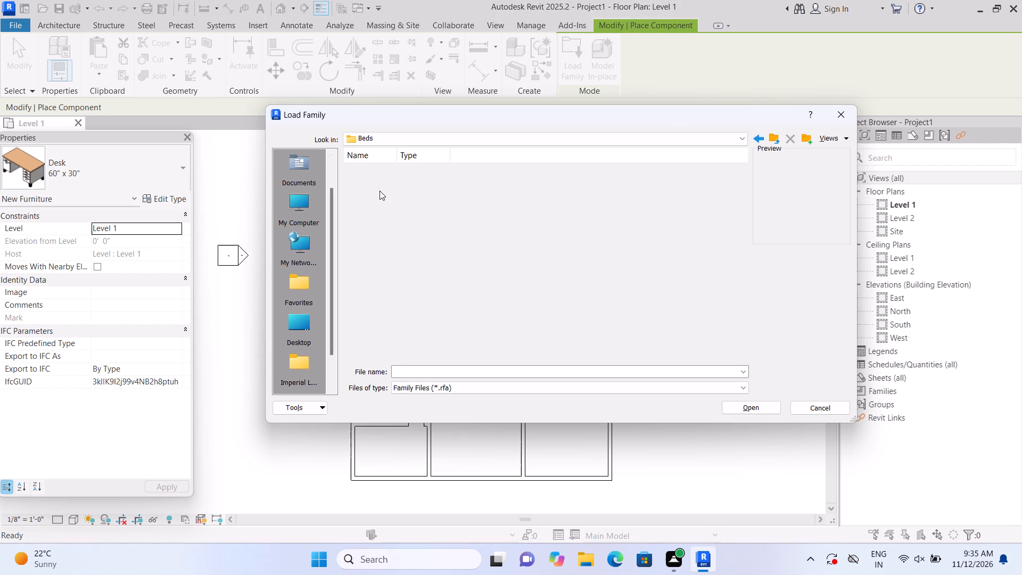
double_click(380, 191)
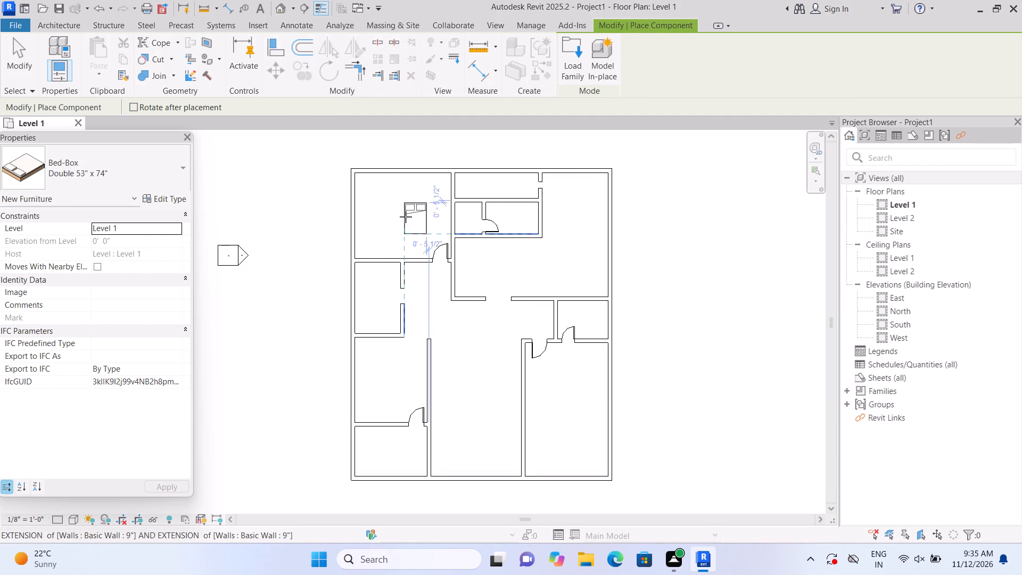
Place a Double 53" x 74" Bed-Box in the top-left room, head about 6" below the top wall and about 11'-0" from the room's right wall.
scroll(406, 217, up, 6)
middle_drag(376, 194, 380, 268)
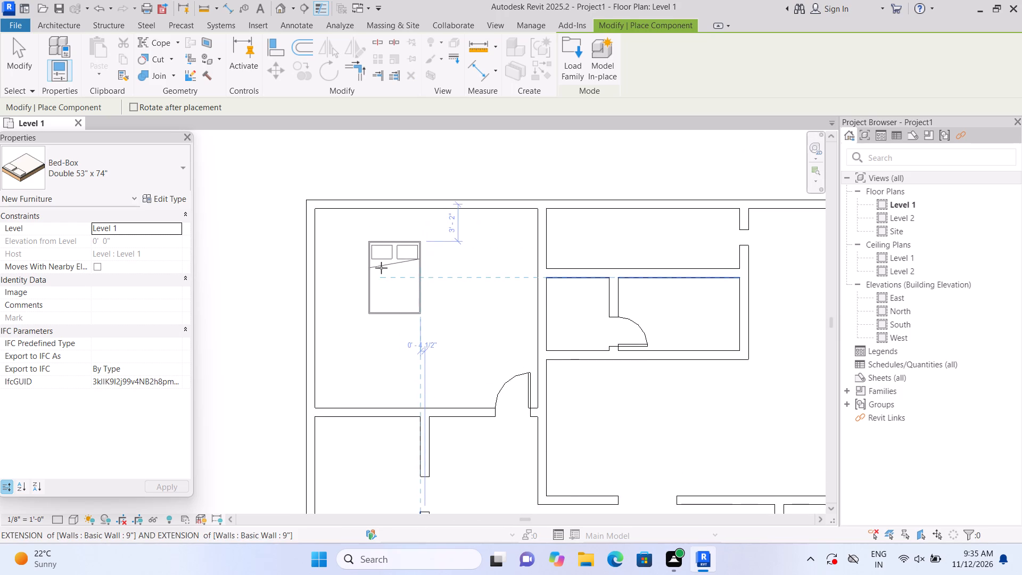
scroll(381, 267, up, 2)
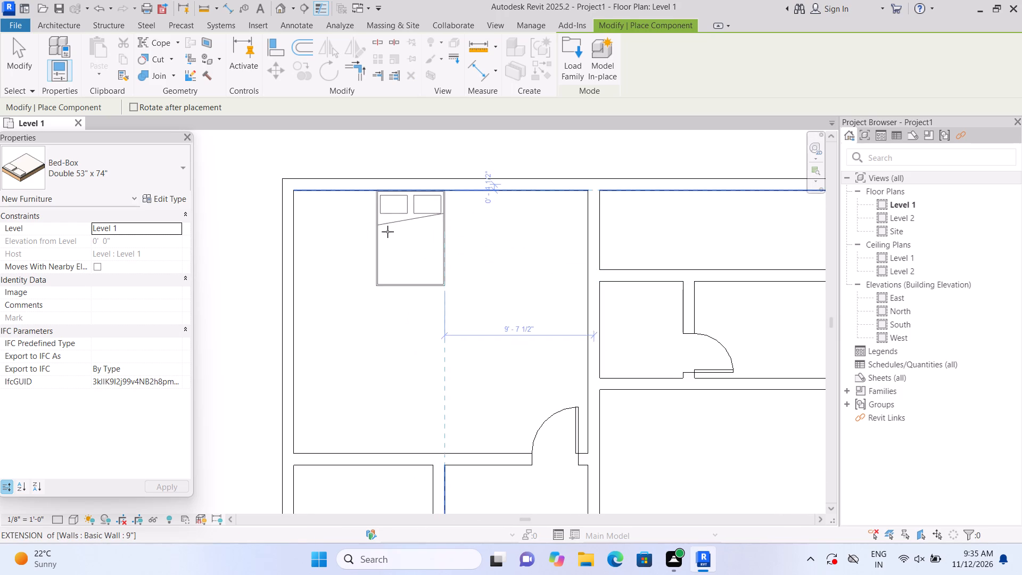
scroll(383, 233, up, 2)
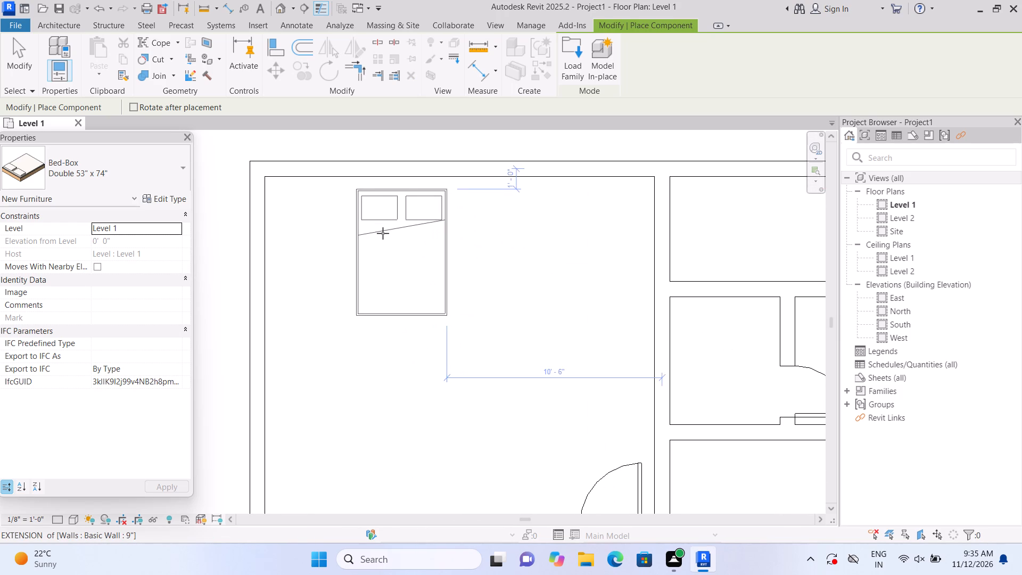
scroll(383, 233, up, 1)
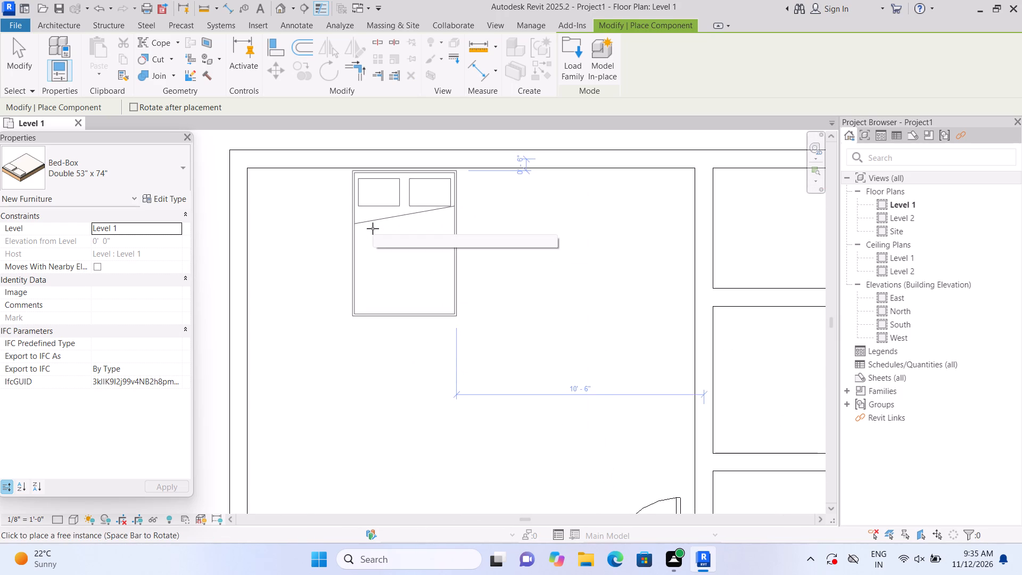
click(367, 228)
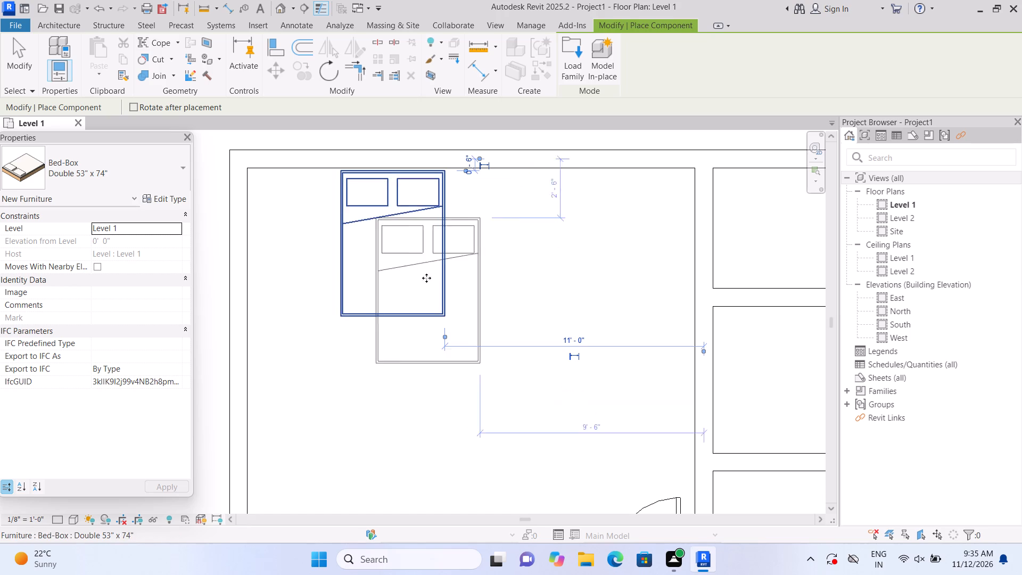
Place a second Double 53" x 74" Bed-Box in the bottom-right room, rotated head-first to the right exterior wall, about 11'-10" above the bottom wall.
scroll(530, 337, down, 8)
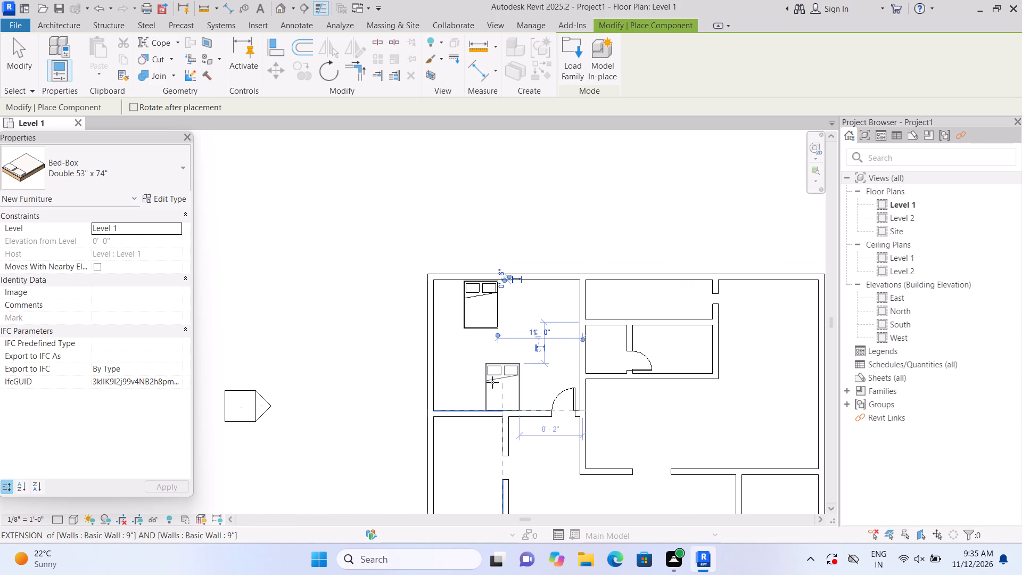
middle_drag(490, 380, 323, 208)
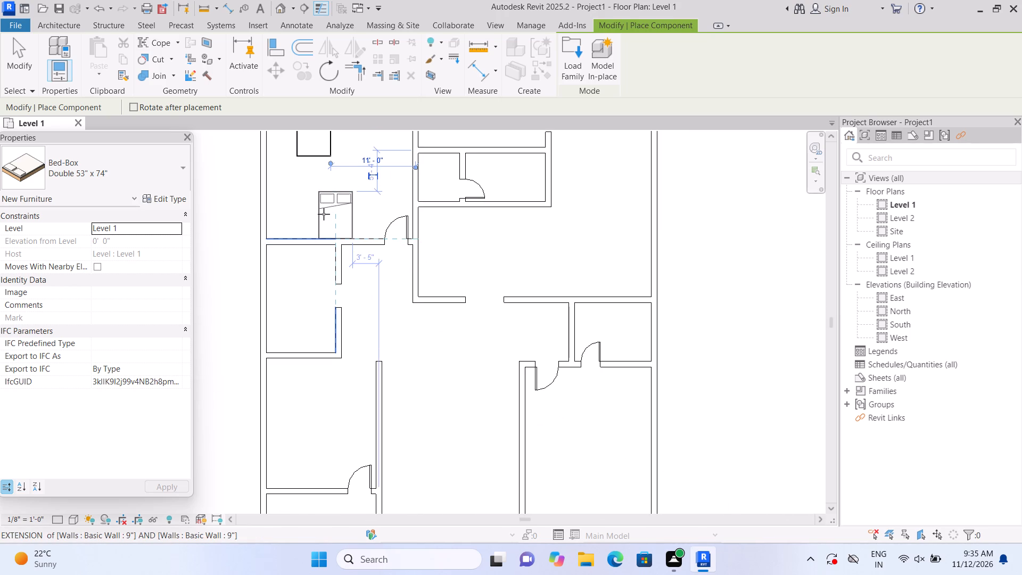
scroll(324, 214, down, 2)
middle_drag(599, 450, 614, 377)
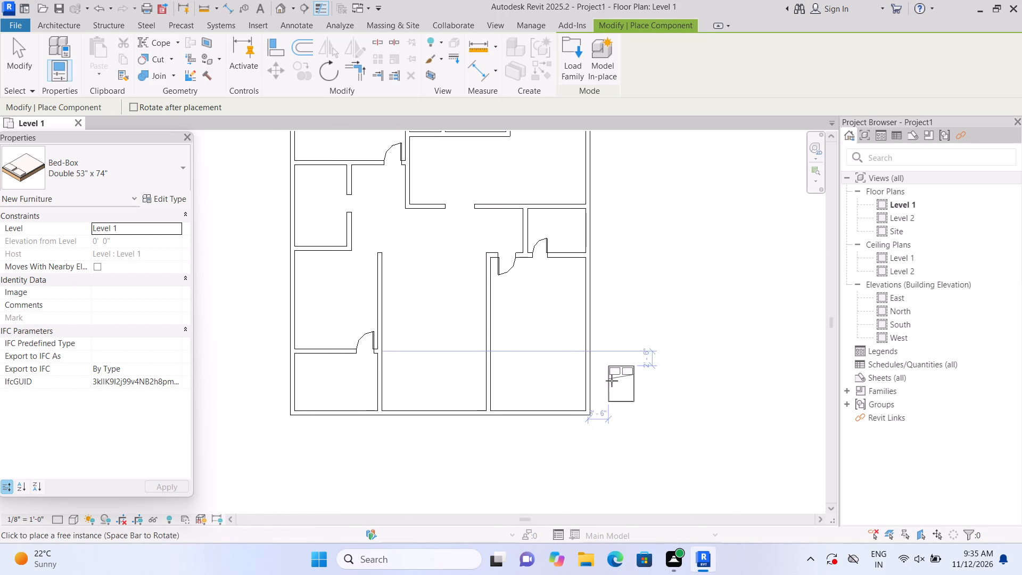
key(space)
key(space)
key(space)
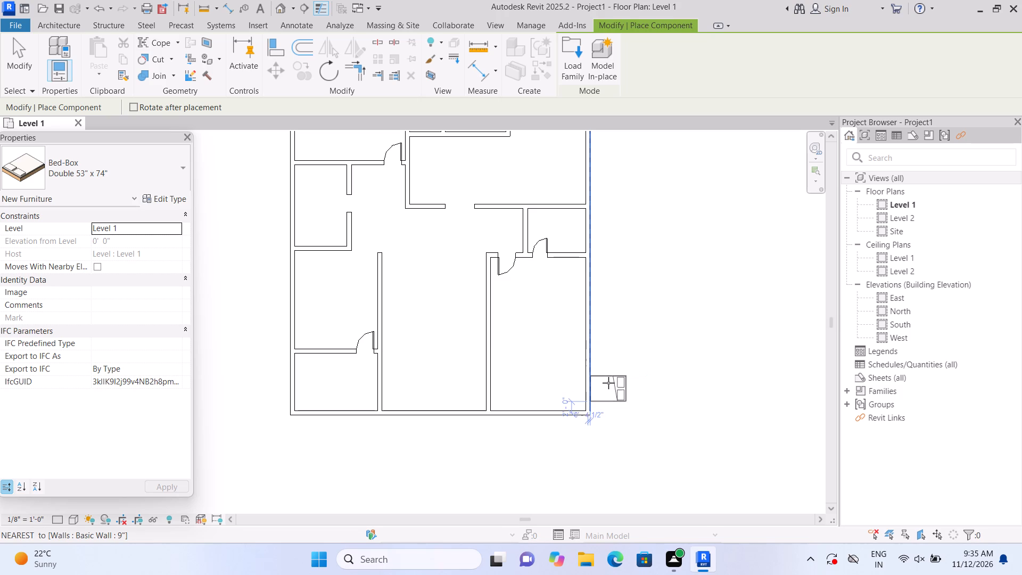
scroll(554, 360, up, 3)
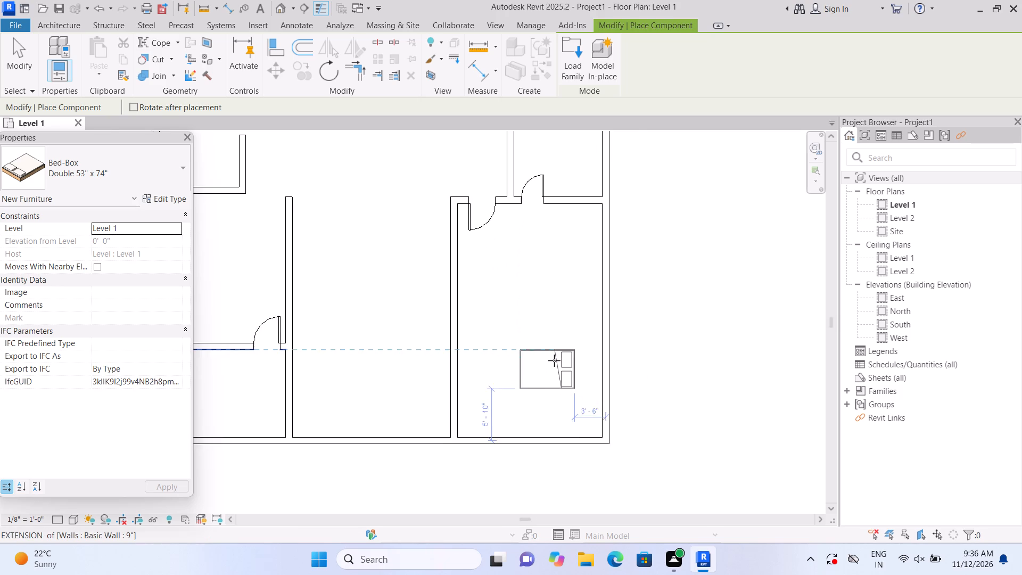
scroll(554, 360, up, 8)
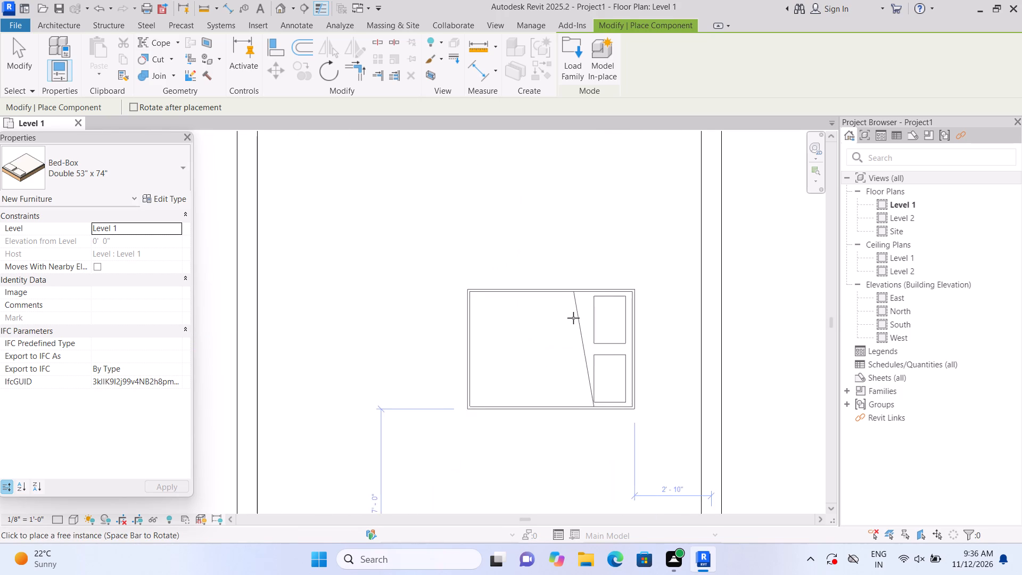
scroll(593, 314, down, 5)
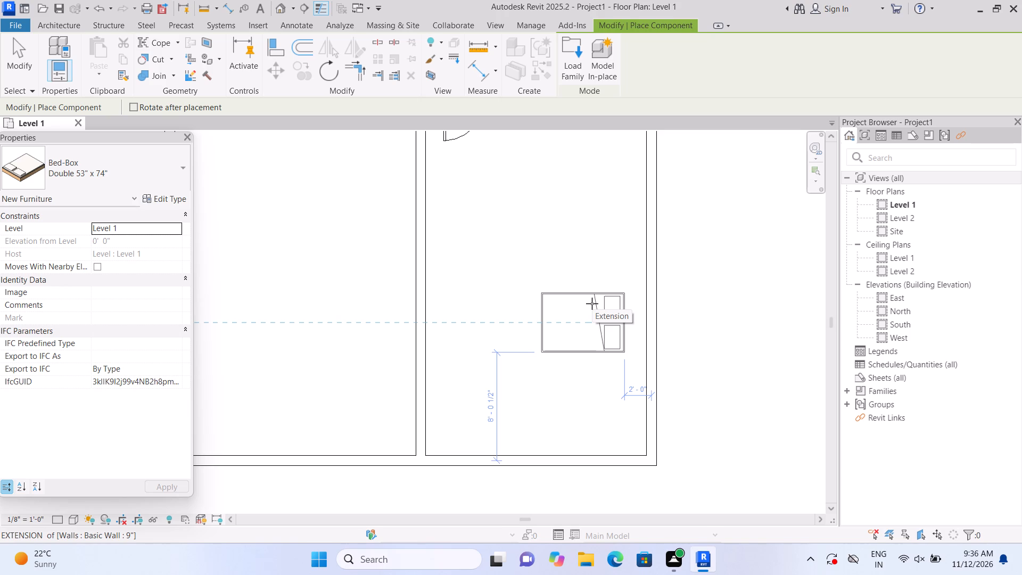
scroll(595, 338, down, 3)
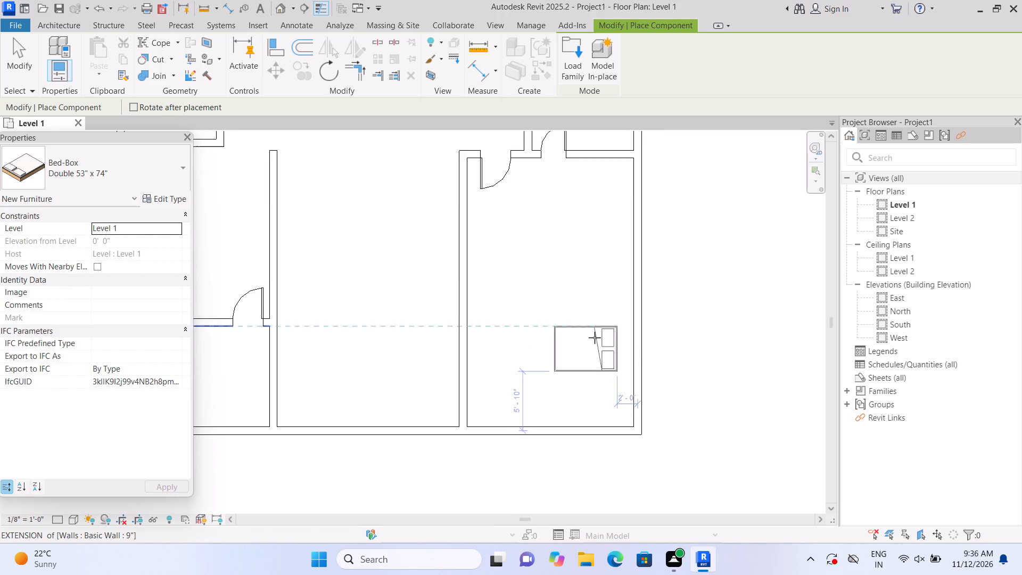
scroll(595, 338, down, 1)
scroll(595, 344, up, 3)
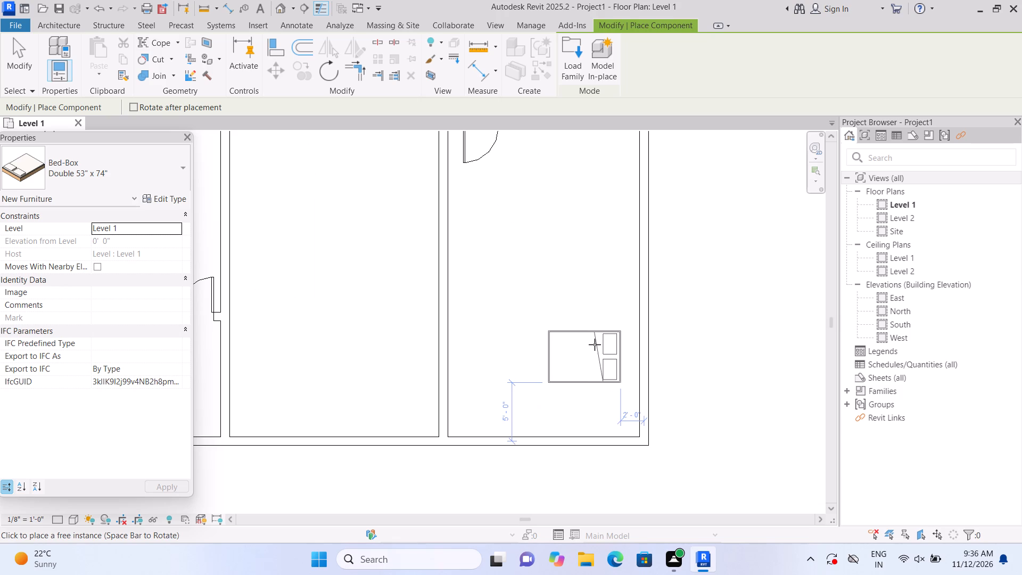
scroll(595, 344, up, 1)
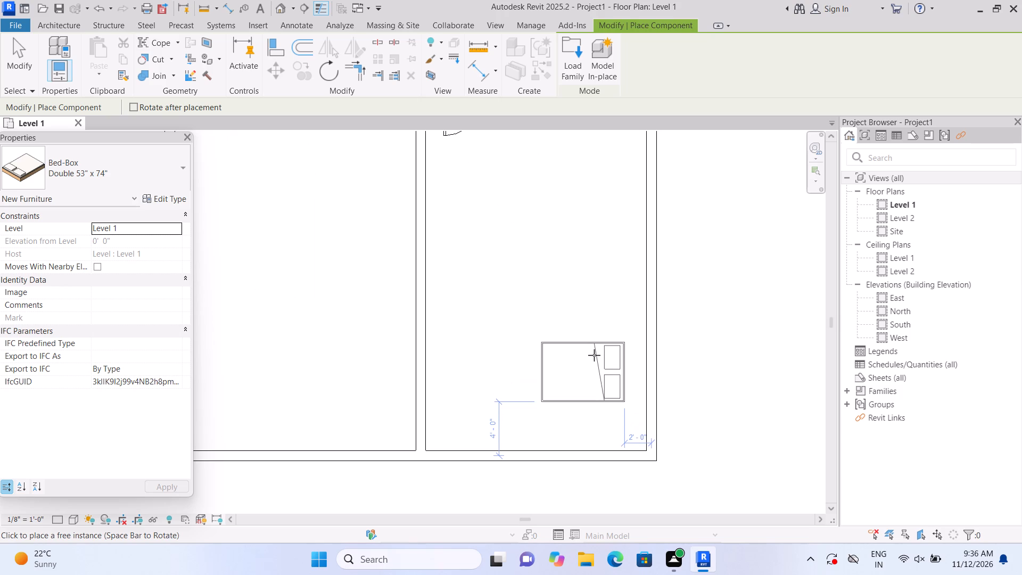
scroll(601, 377, up, 1)
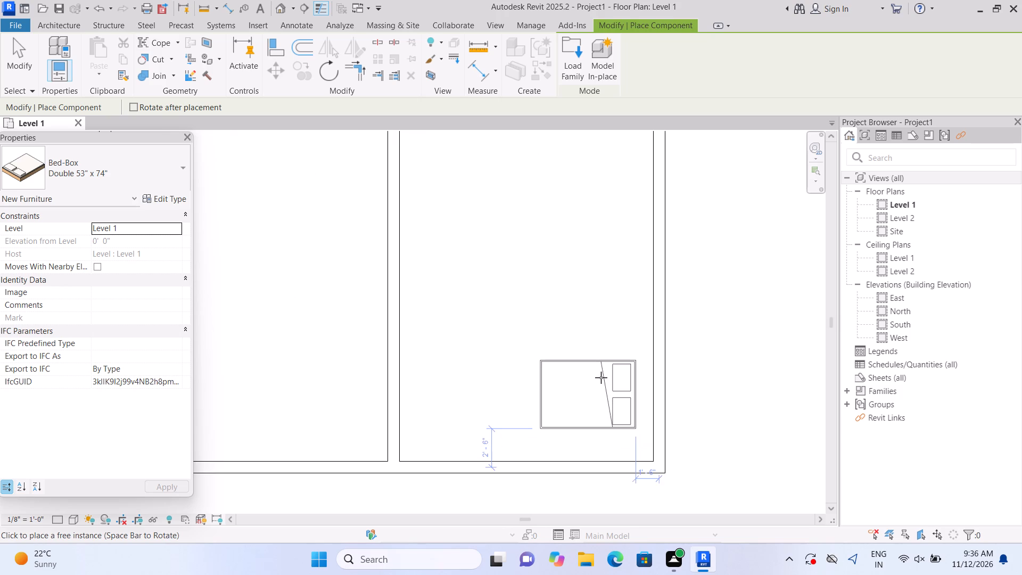
scroll(601, 377, up, 2)
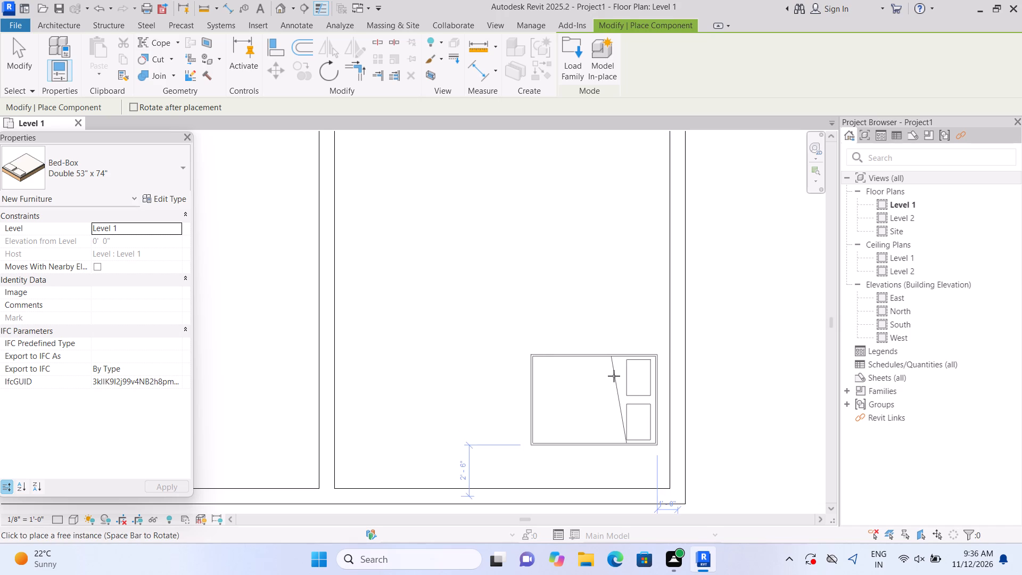
scroll(614, 376, down, 1)
middle_drag(612, 375, 597, 301)
scroll(597, 308, up, 2)
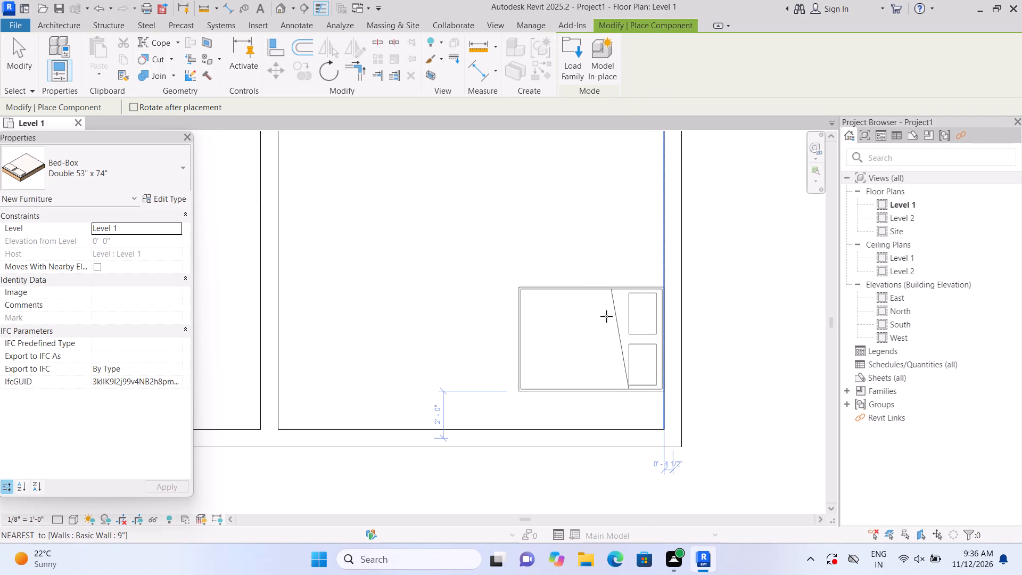
scroll(606, 317, down, 7)
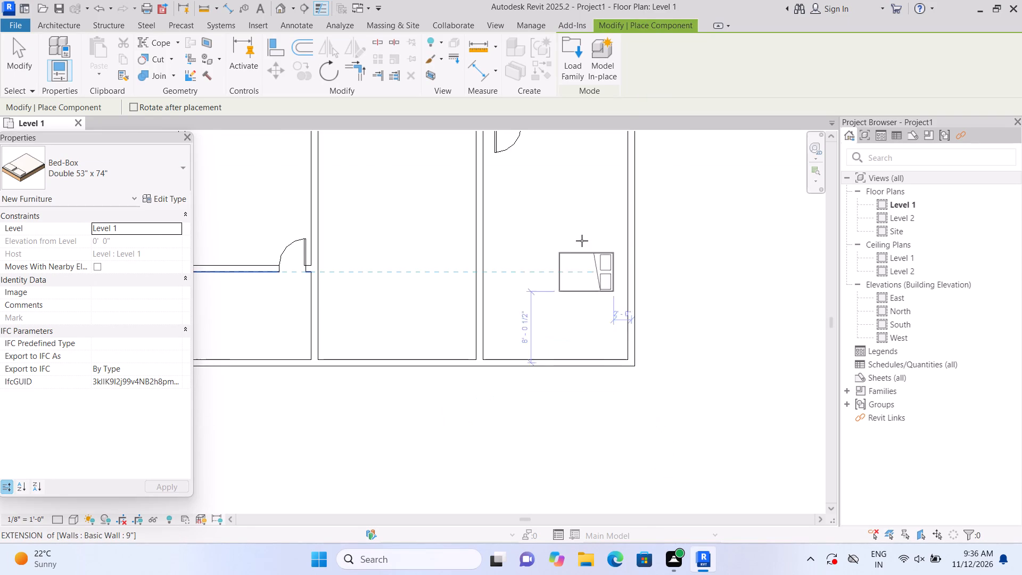
middle_drag(581, 240, 580, 296)
scroll(580, 295, up, 4)
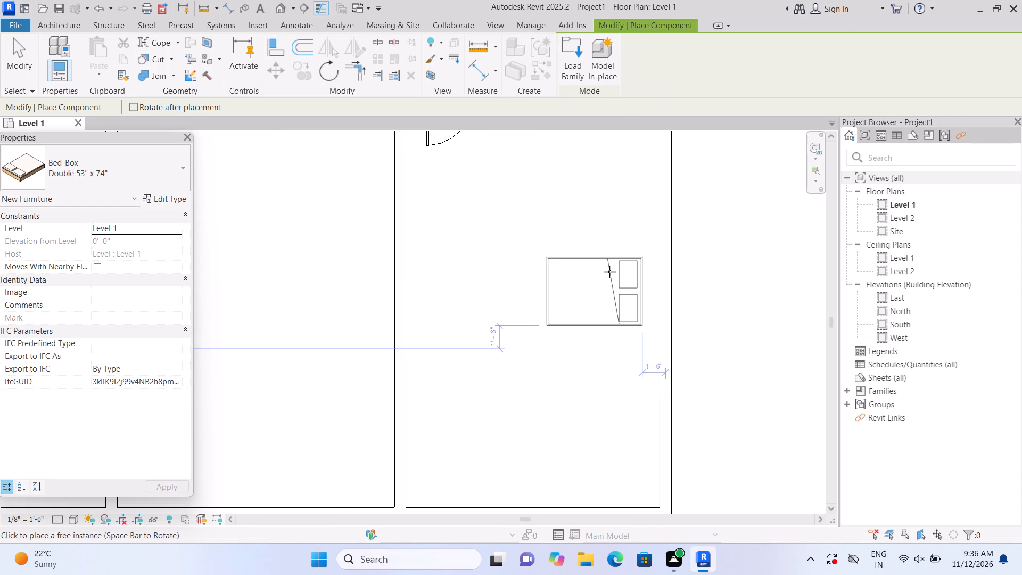
scroll(609, 272, up, 6)
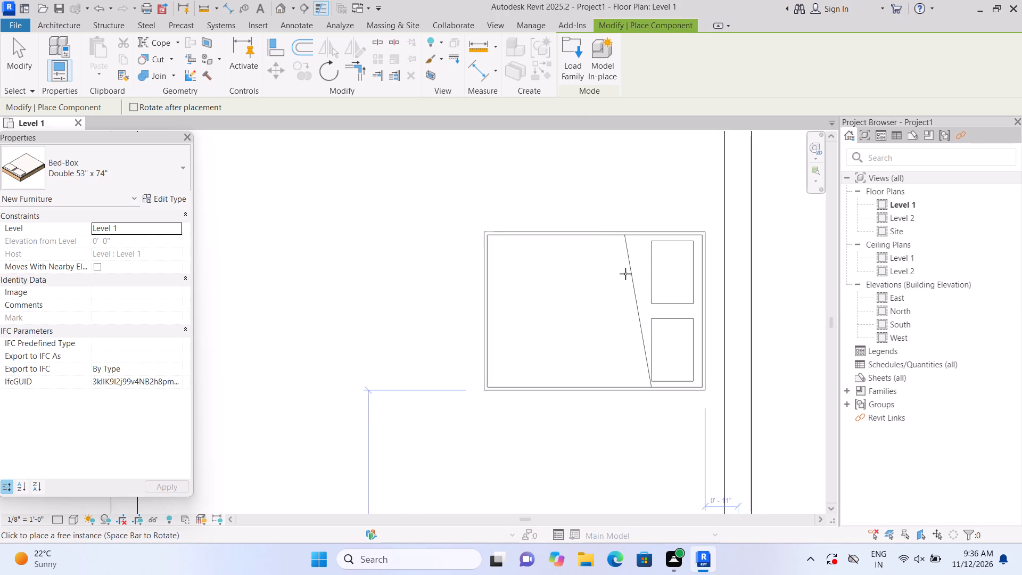
click(633, 274)
scroll(633, 274, down, 3)
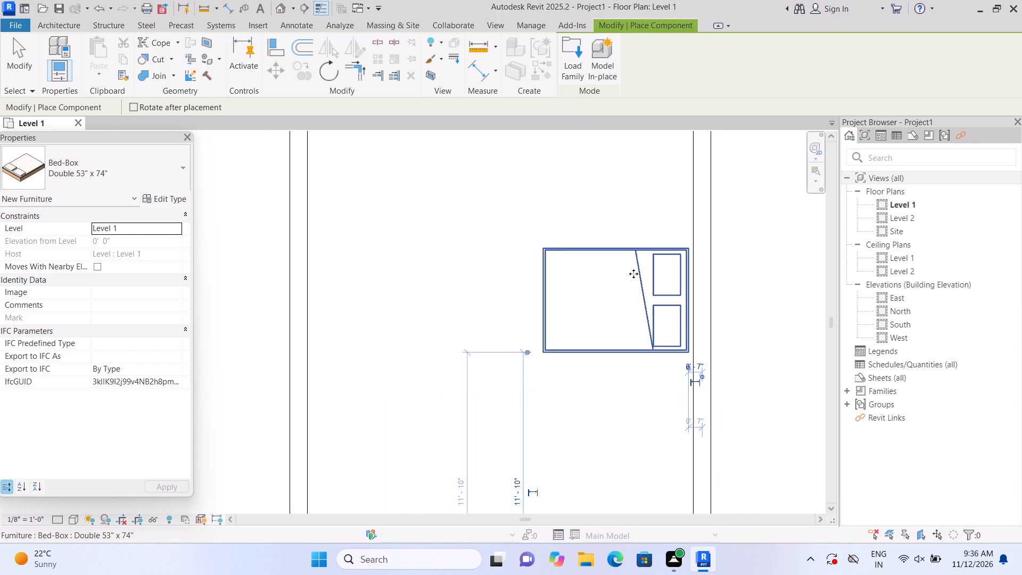
scroll(633, 274, down, 13)
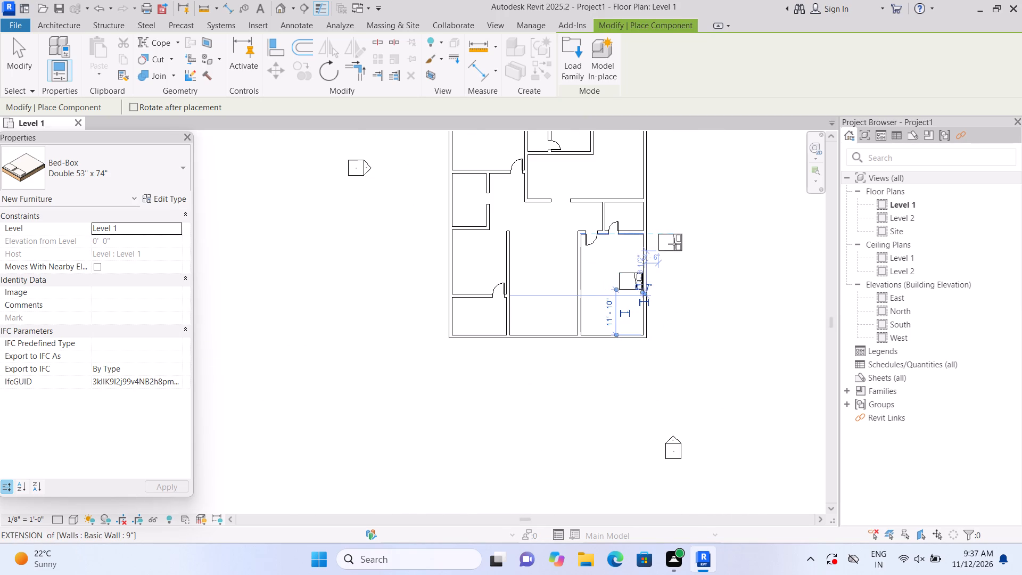
key(Escape)
key(Escape)
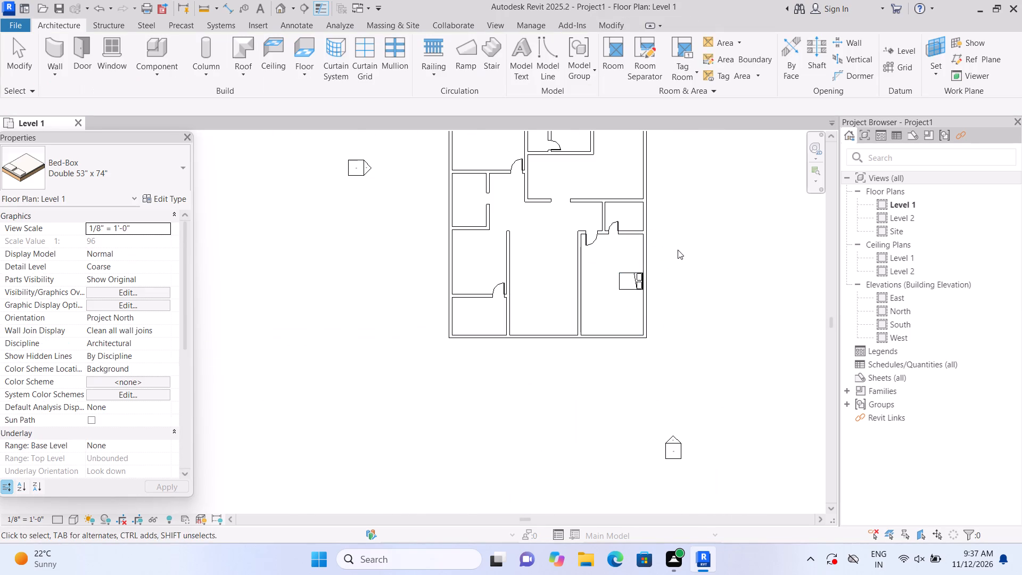
Examine the Level 1 floor plan, checking the two beds' positions and the rooms still without furniture.
middle_drag(678, 250, 652, 390)
middle_drag(652, 389, 650, 309)
scroll(647, 305, up, 1)
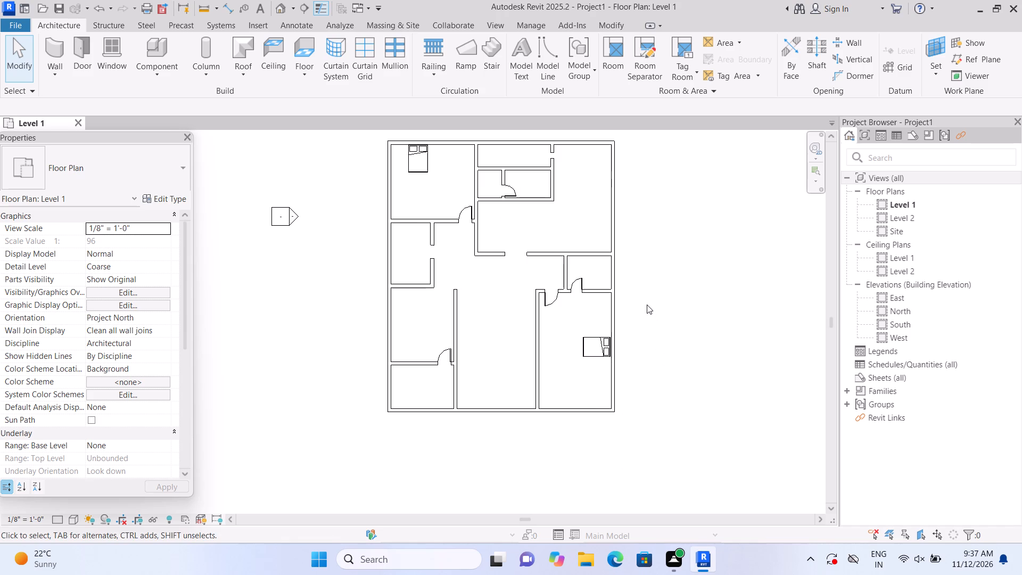
middle_drag(647, 305, 658, 327)
scroll(658, 347, up, 2)
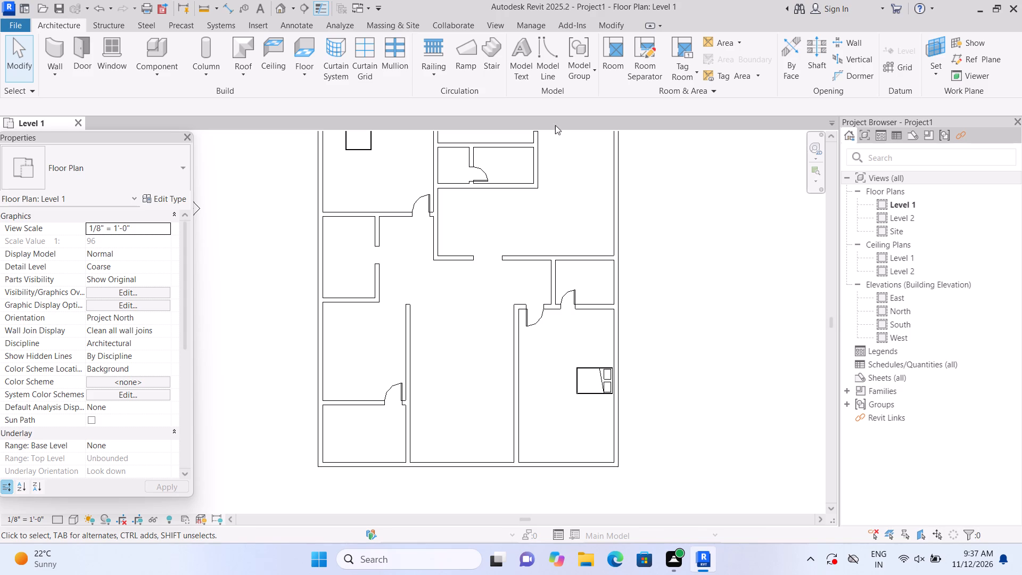
scroll(570, 308, down, 1)
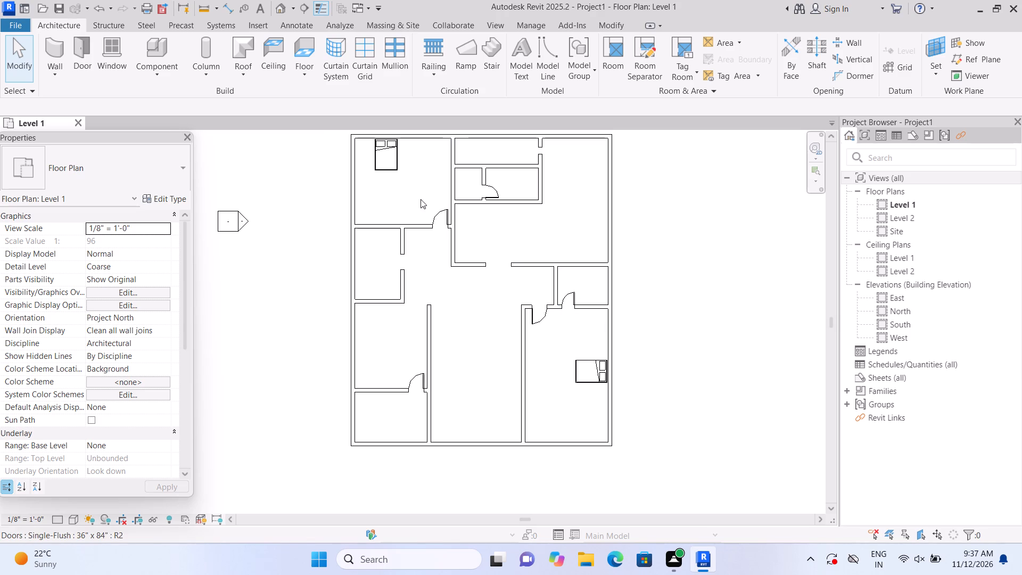
middle_click(419, 240)
scroll(419, 201, up, 1)
middle_drag(417, 193, 419, 254)
scroll(419, 252, up, 1)
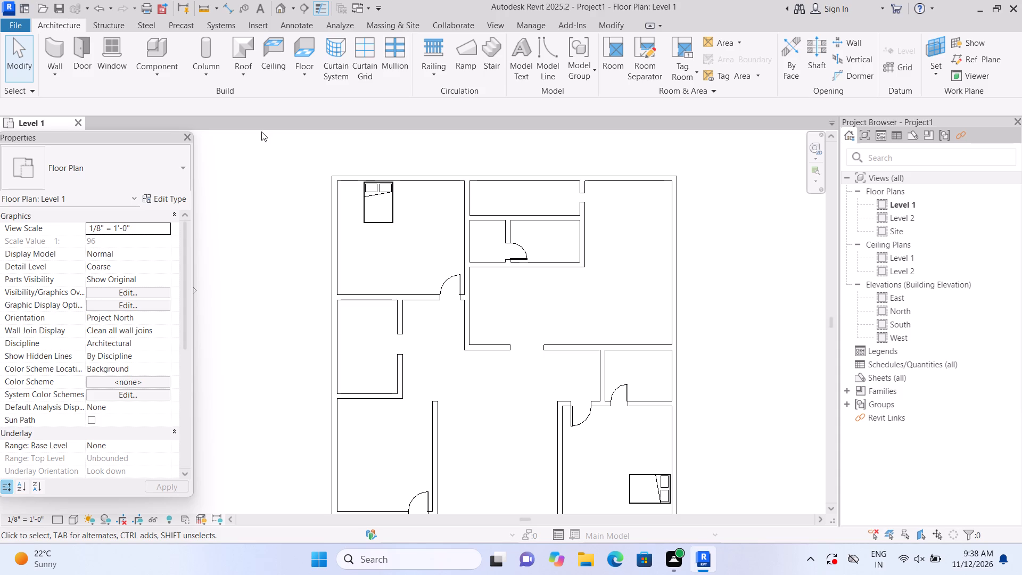
scroll(304, 262, down, 2)
middle_drag(279, 281, 261, 237)
middle_drag(265, 252, 286, 281)
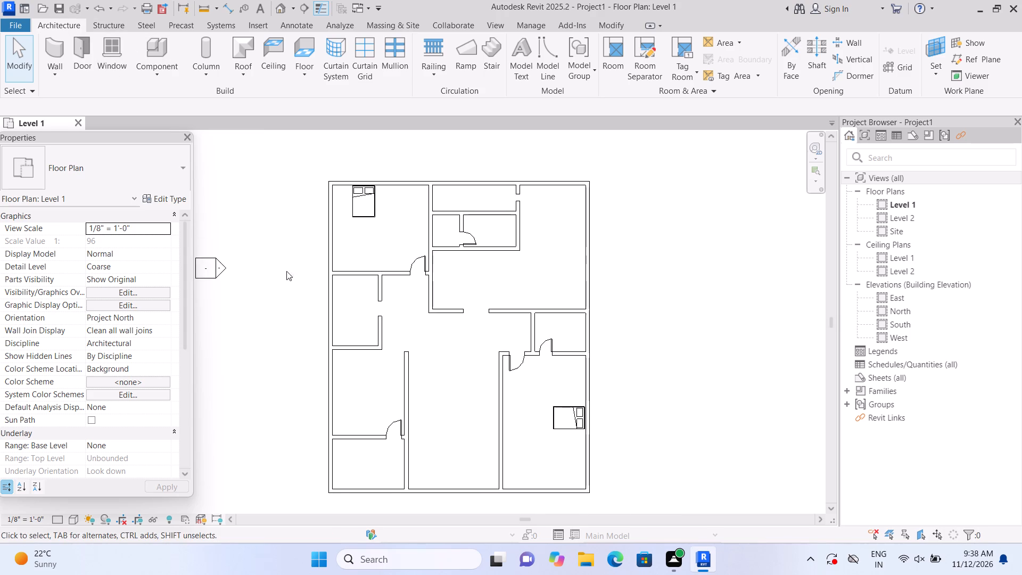
scroll(282, 236, up, 2)
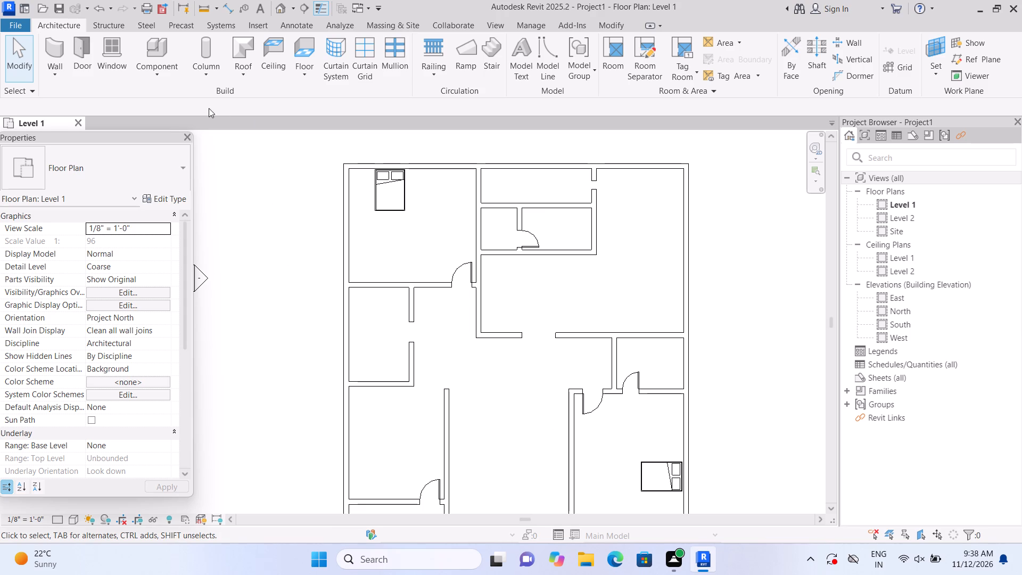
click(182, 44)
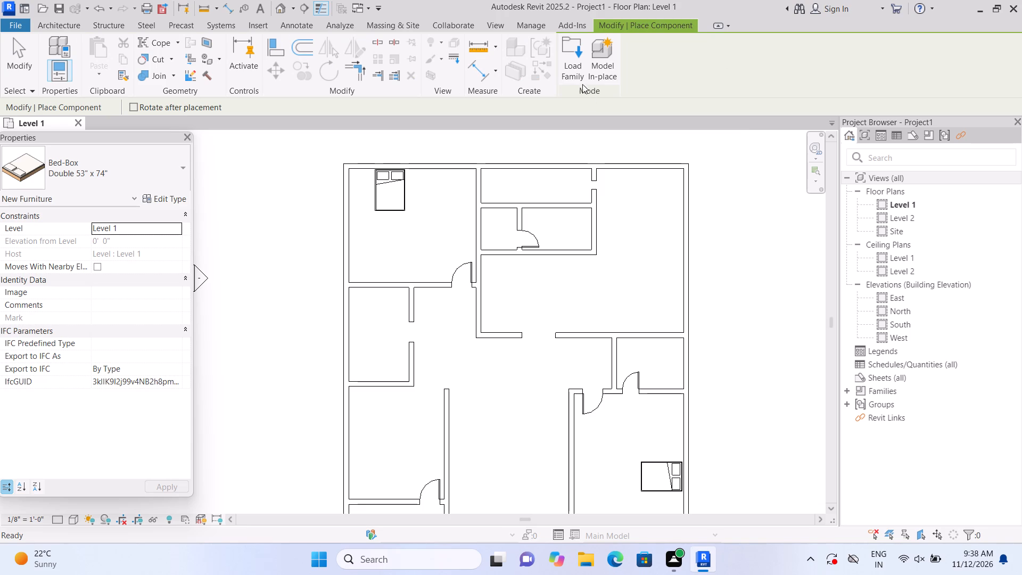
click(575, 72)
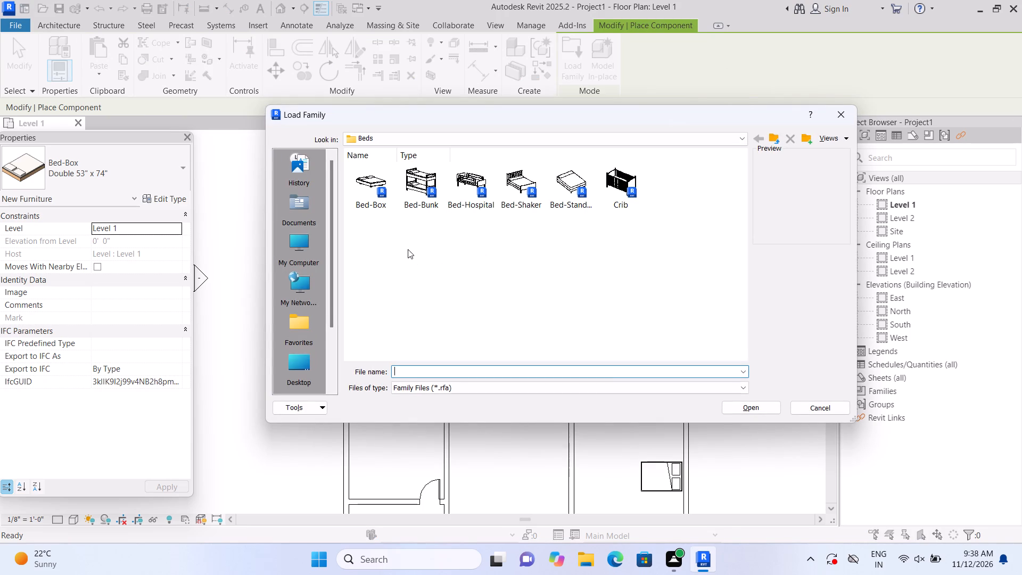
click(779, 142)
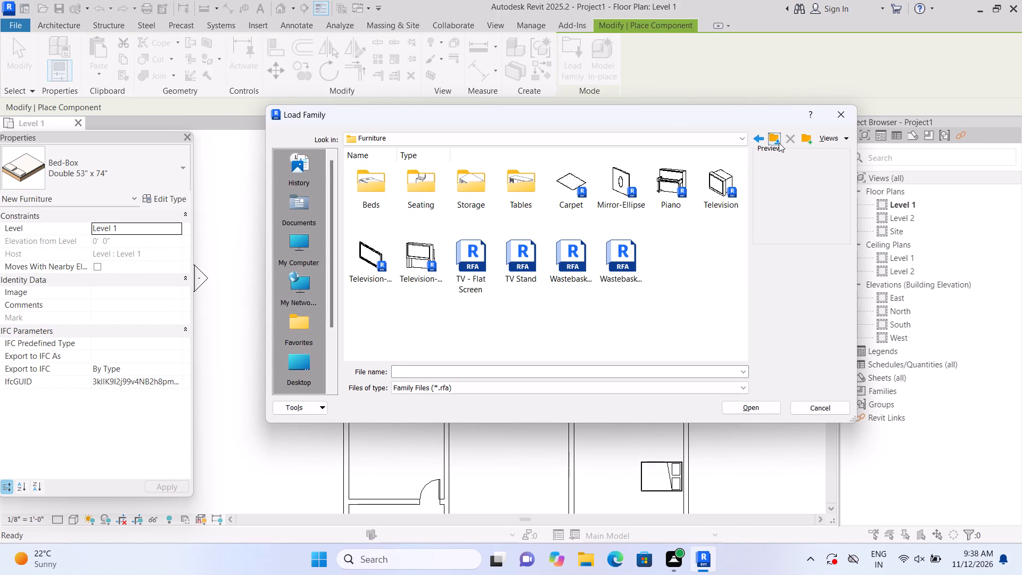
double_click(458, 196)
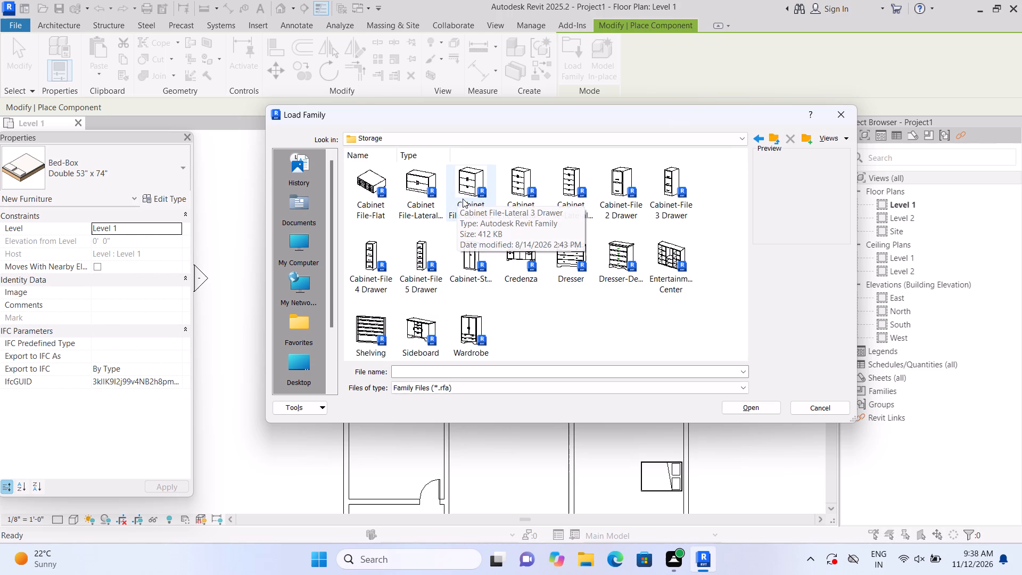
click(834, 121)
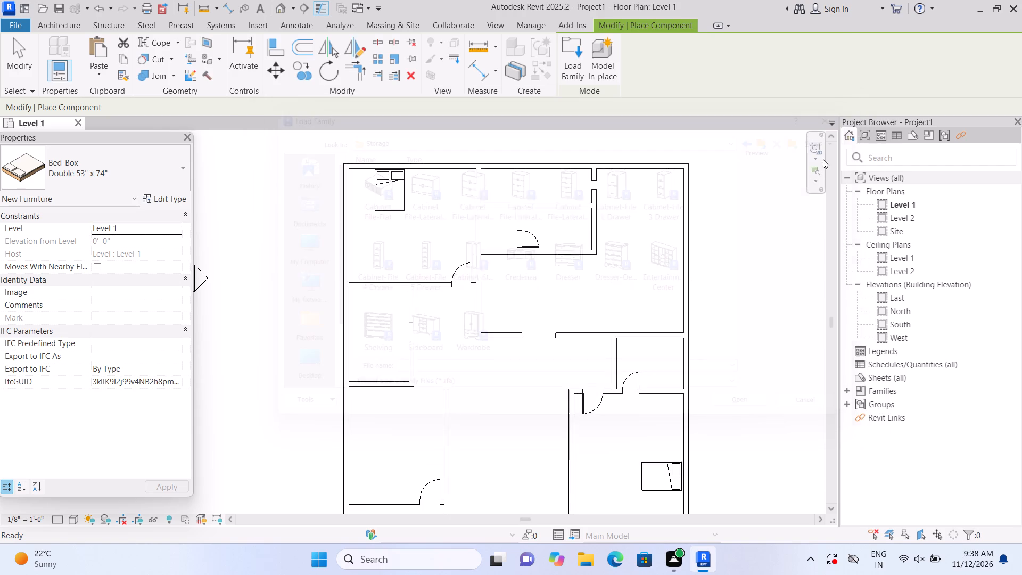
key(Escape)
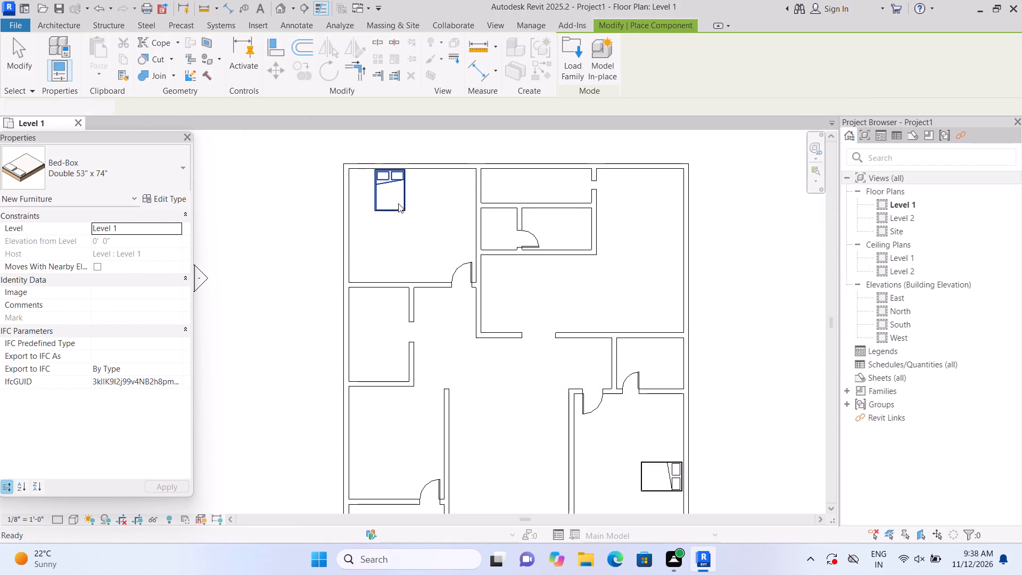
Delete the two Double 53" x 74" Bed-Box beds from the top-left and bottom-right rooms.
click(395, 196)
key(Delete)
scroll(525, 275, down, 4)
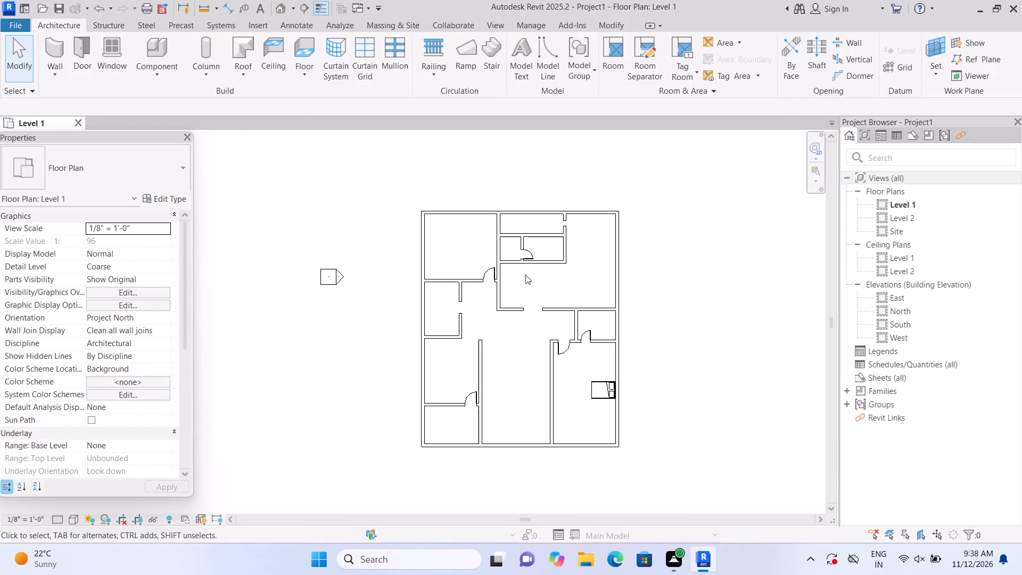
scroll(605, 381, up, 2)
click(604, 390)
key(Delete)
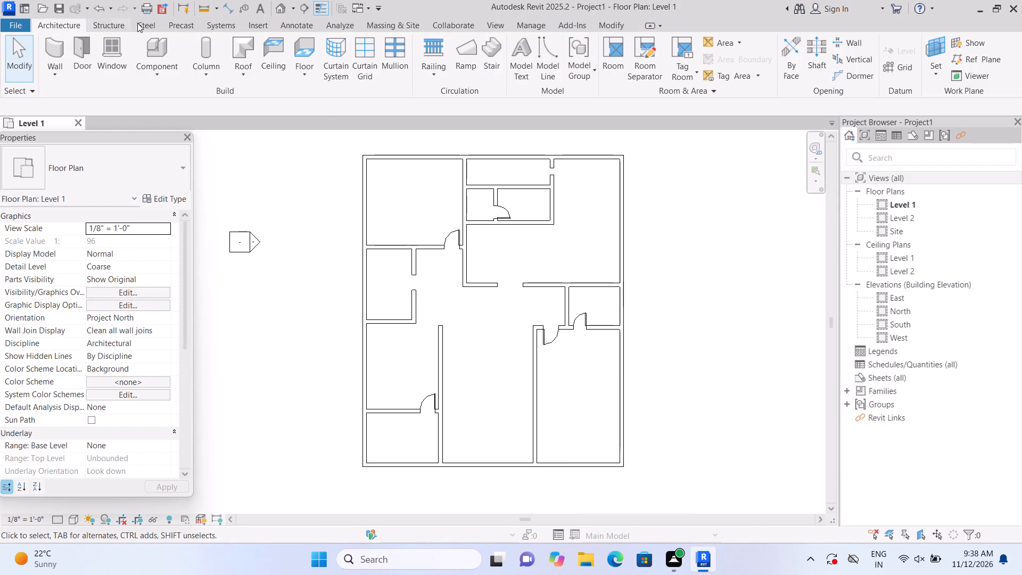
Split the bottom exterior wall in line with the inner face of the left exterior wall, in the bottom-left room.
scroll(439, 313, up, 1)
middle_drag(439, 313, 407, 235)
scroll(348, 381, up, 4)
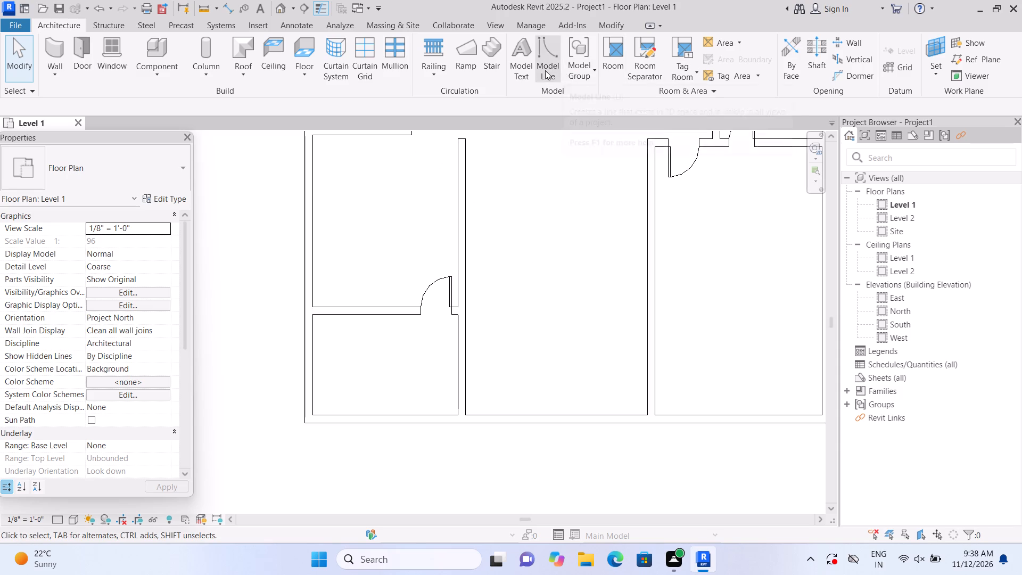
click(545, 69)
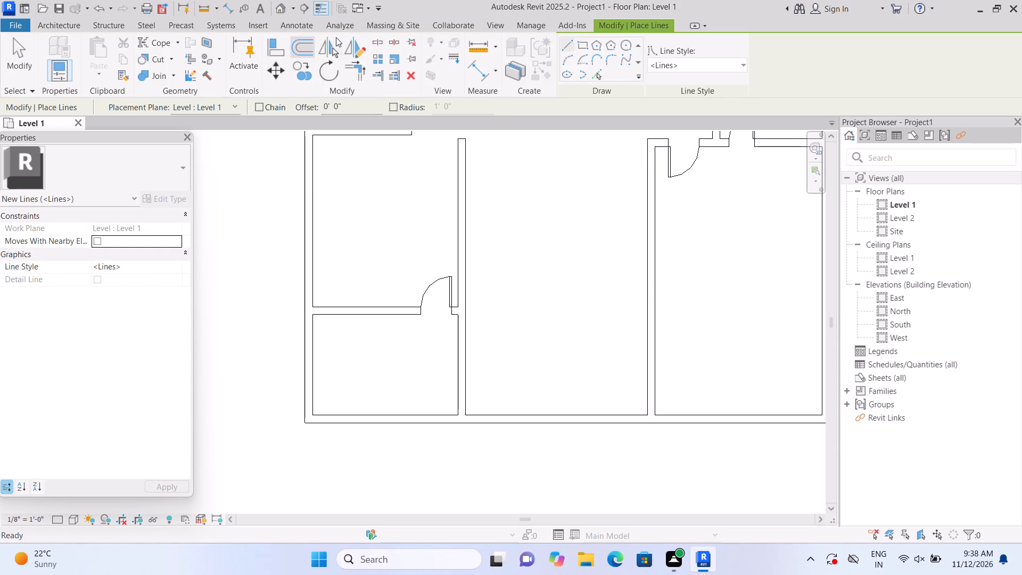
click(380, 40)
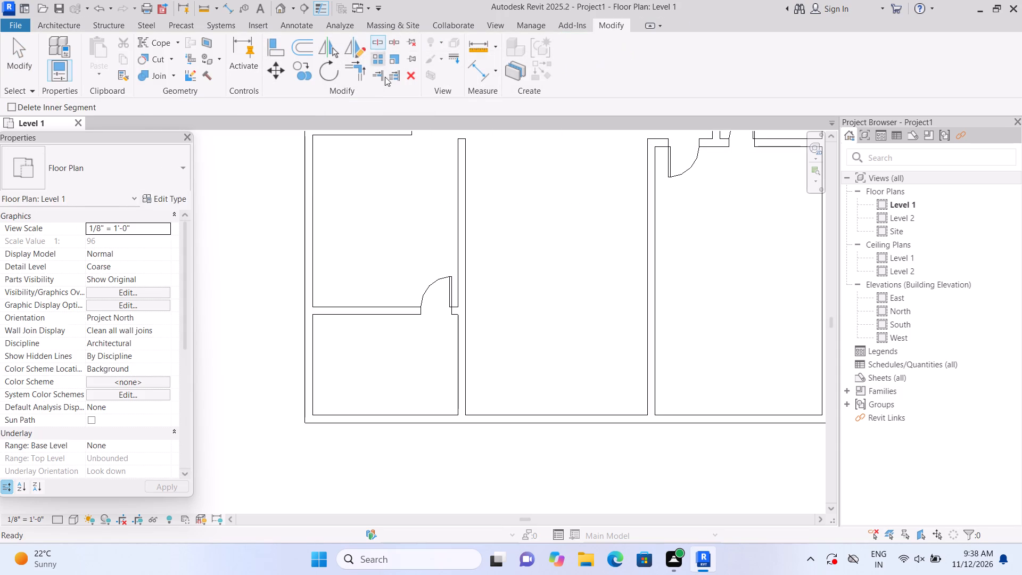
scroll(394, 356, up, 1)
scroll(363, 408, up, 2)
scroll(252, 445, up, 5)
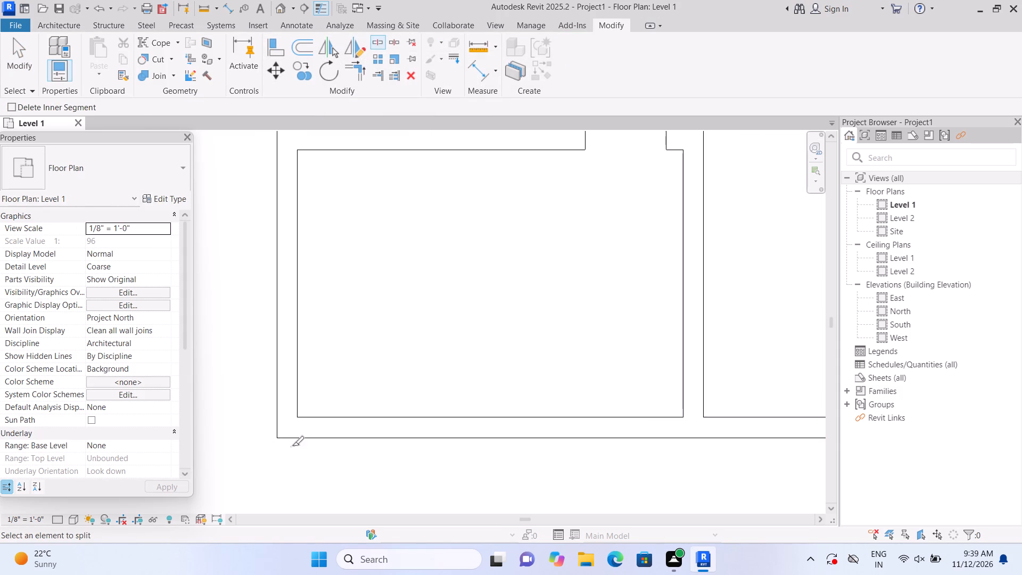
scroll(292, 446, up, 10)
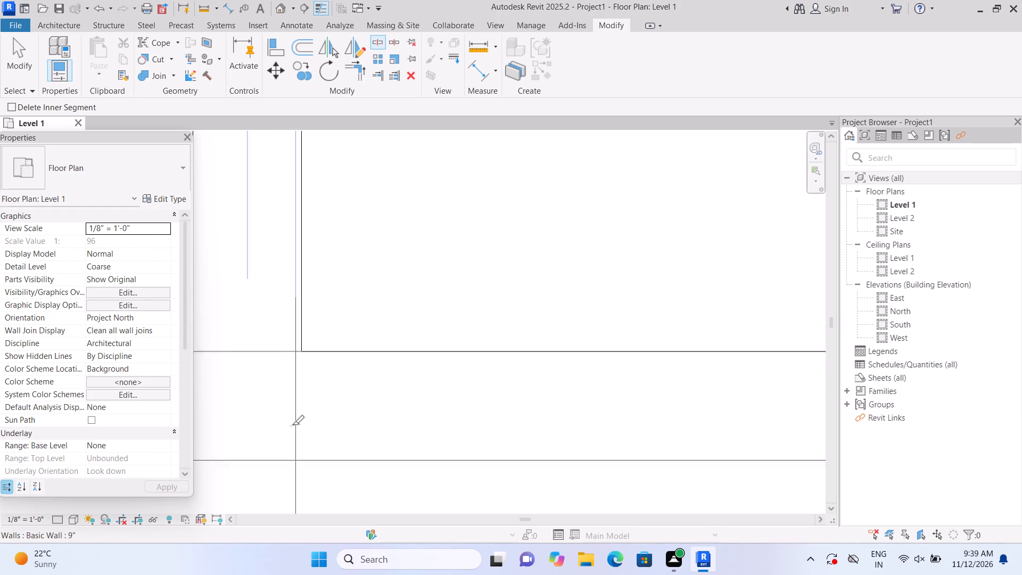
scroll(292, 425, up, 4)
click(306, 424)
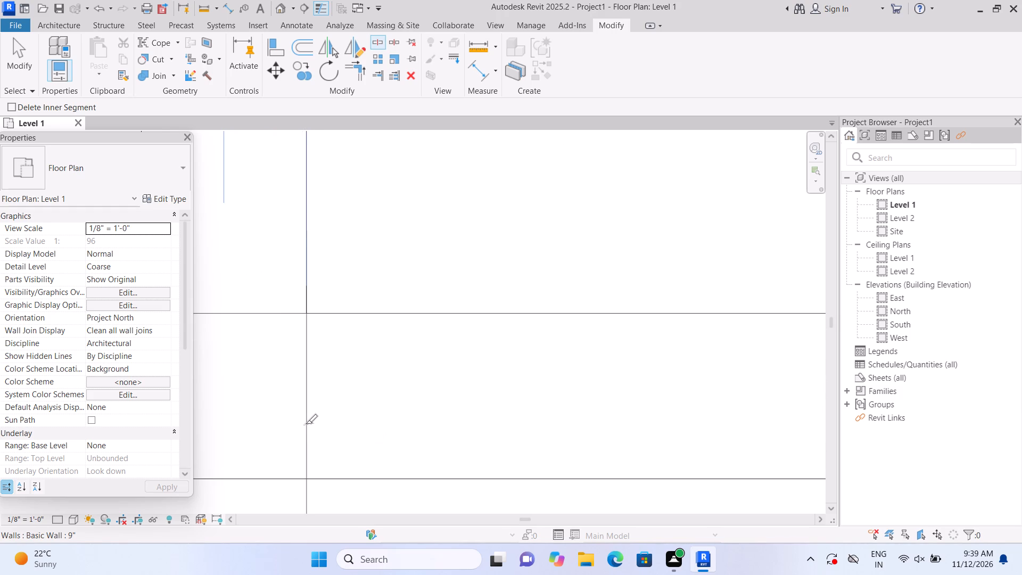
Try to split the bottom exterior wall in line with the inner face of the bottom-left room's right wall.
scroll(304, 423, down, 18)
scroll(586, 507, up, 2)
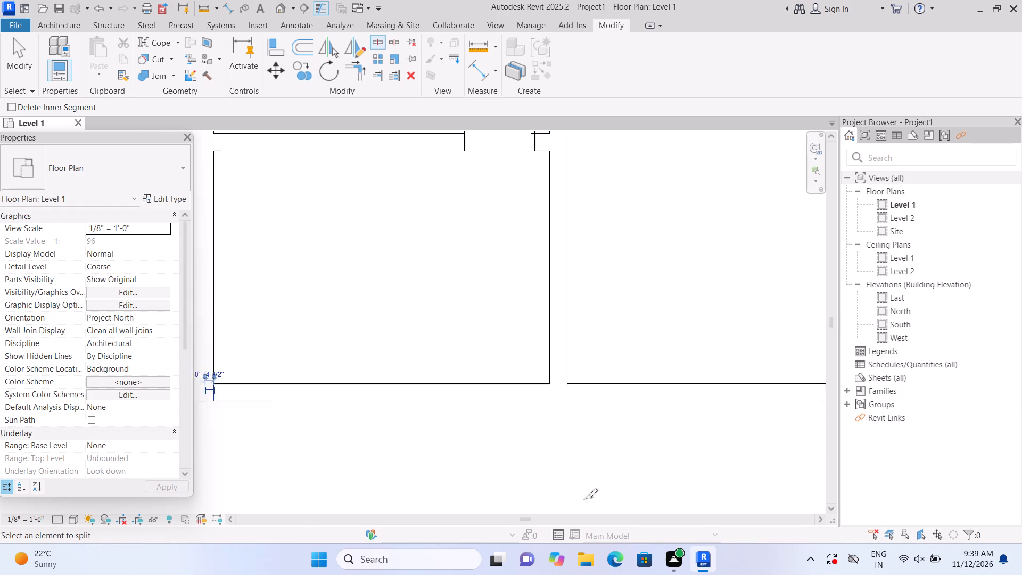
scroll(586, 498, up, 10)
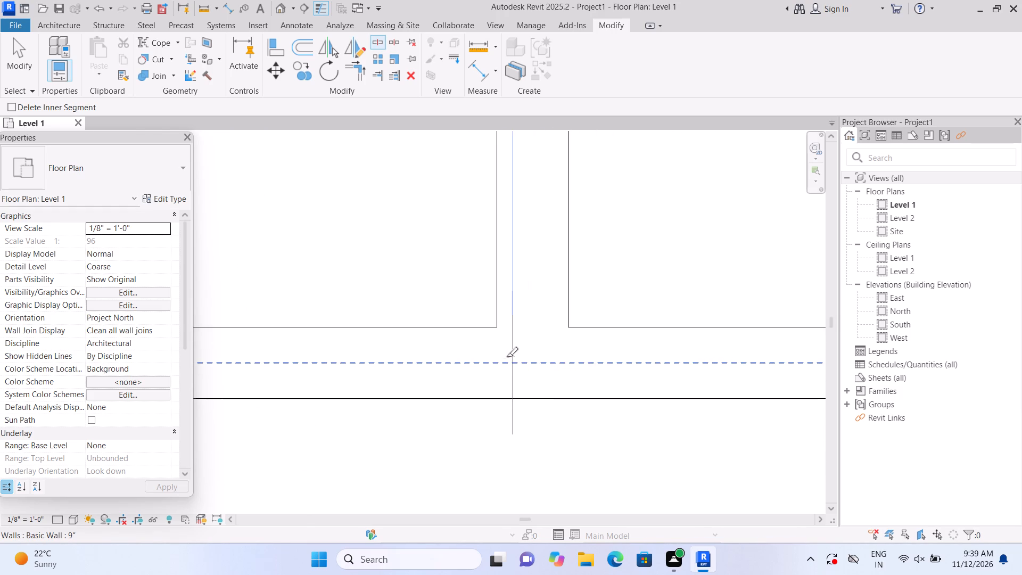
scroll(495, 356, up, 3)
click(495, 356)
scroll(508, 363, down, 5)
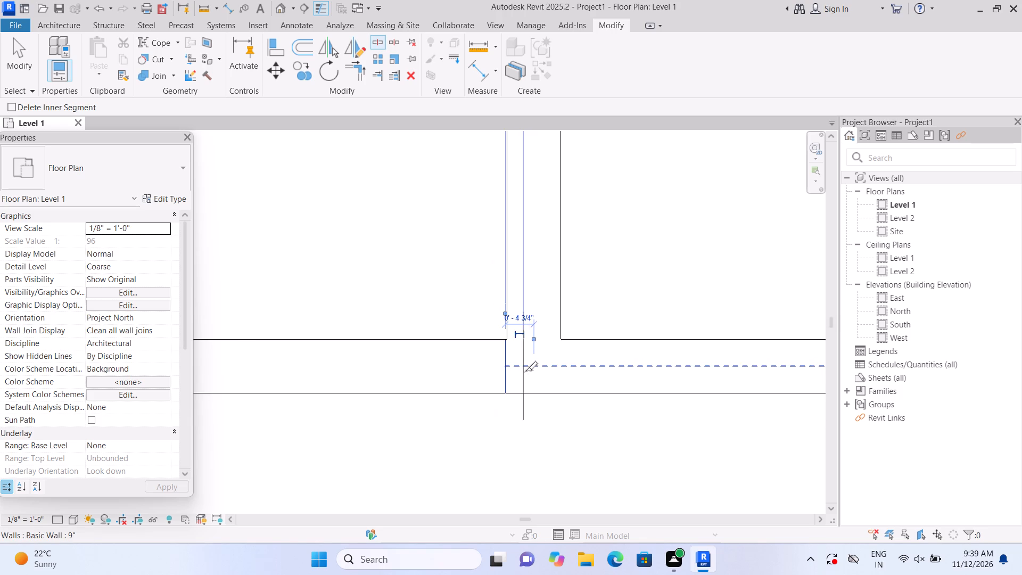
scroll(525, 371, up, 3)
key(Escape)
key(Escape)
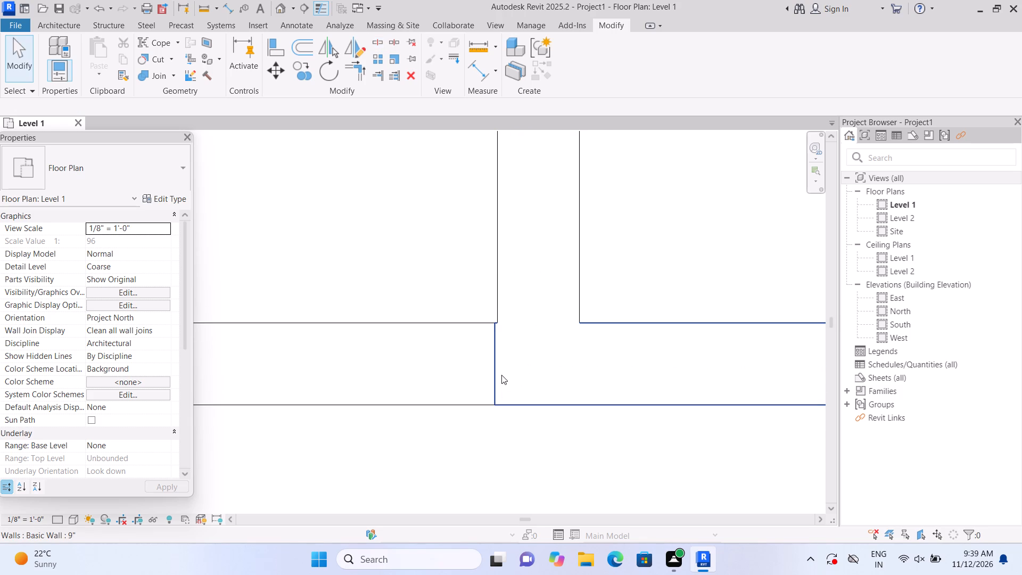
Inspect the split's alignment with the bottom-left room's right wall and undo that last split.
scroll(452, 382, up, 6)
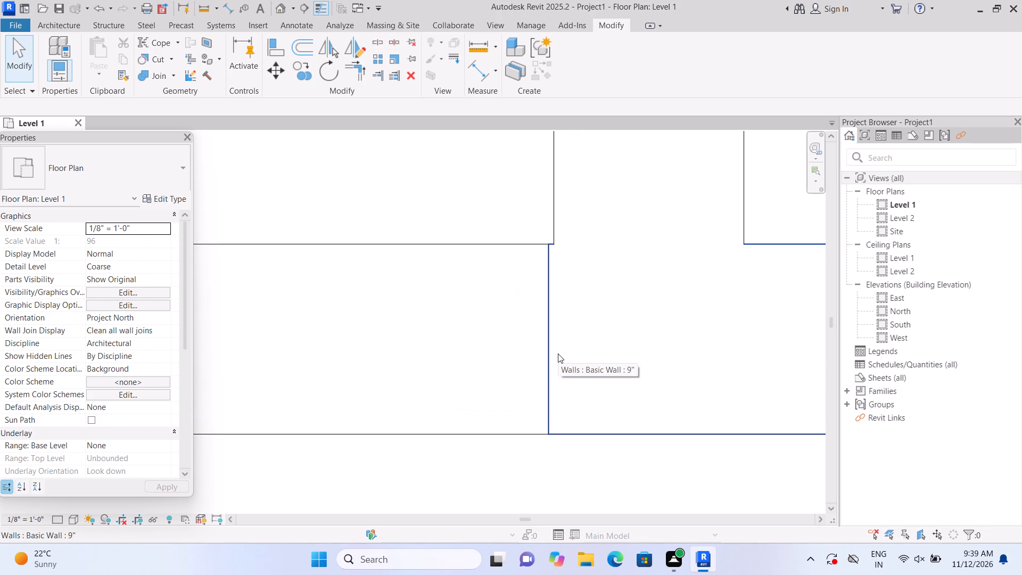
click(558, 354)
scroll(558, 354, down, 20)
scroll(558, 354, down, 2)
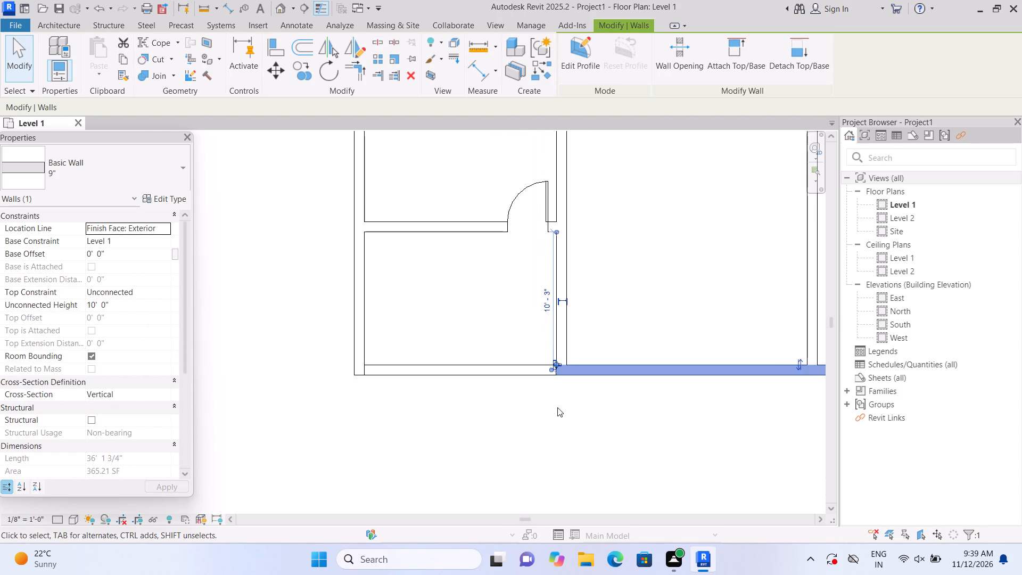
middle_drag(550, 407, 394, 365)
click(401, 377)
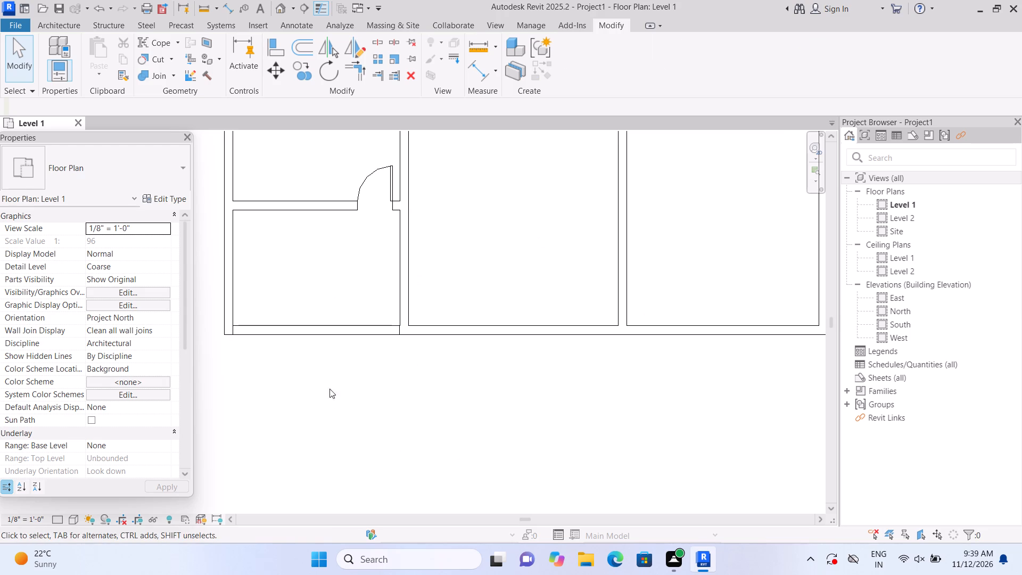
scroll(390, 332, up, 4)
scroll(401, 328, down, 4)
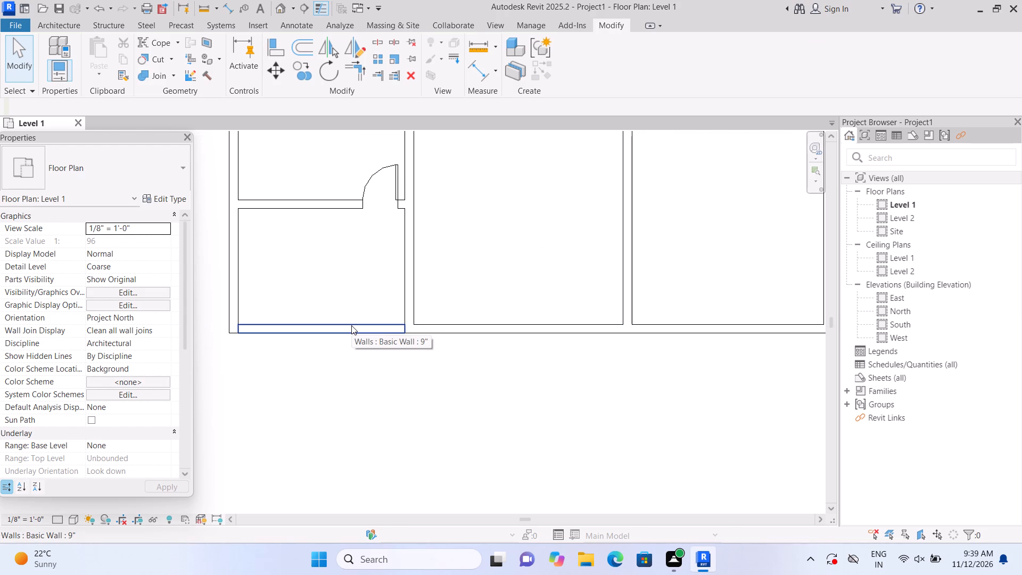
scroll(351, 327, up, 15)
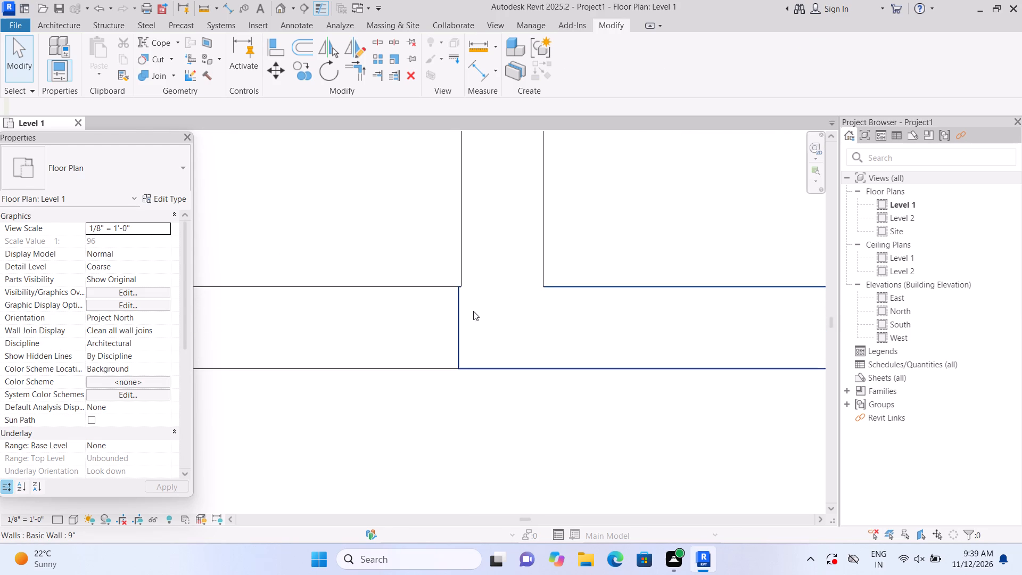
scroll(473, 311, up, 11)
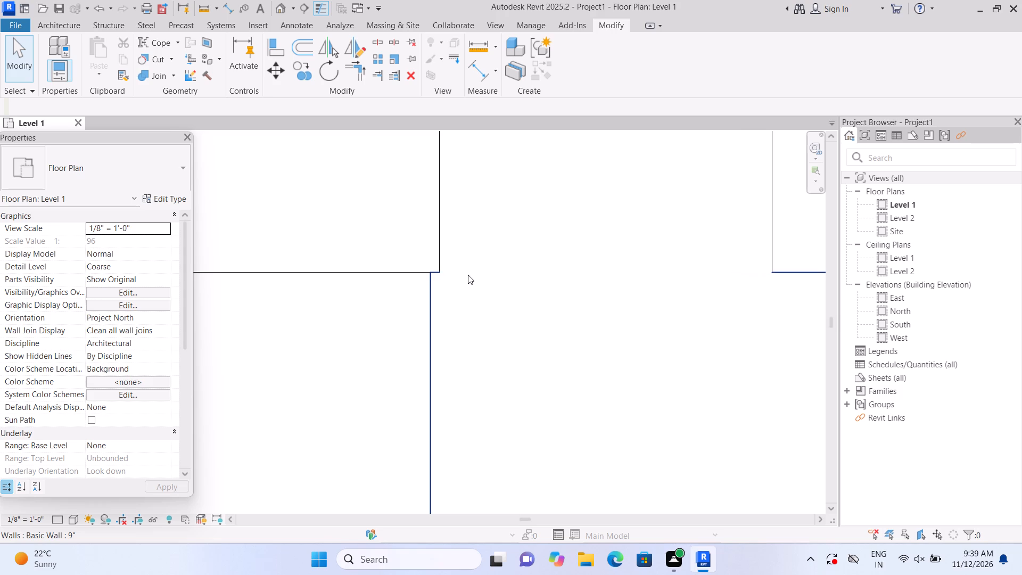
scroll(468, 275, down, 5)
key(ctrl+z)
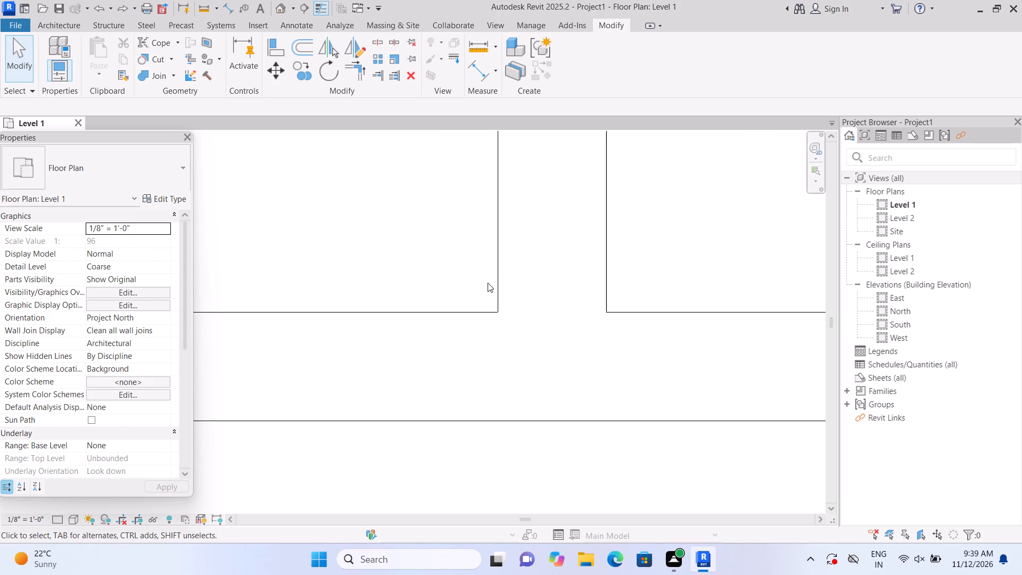
Split the bottom exterior wall exactly flush with the inner face of the bottom-left room's right wall.
scroll(500, 283, down, 9)
scroll(587, 279, down, 4)
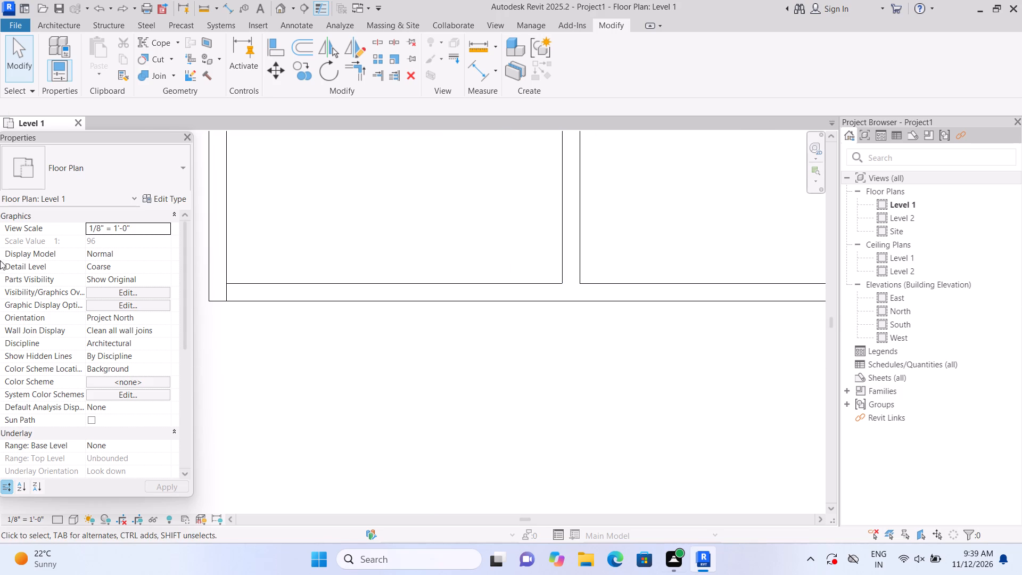
click(72, 30)
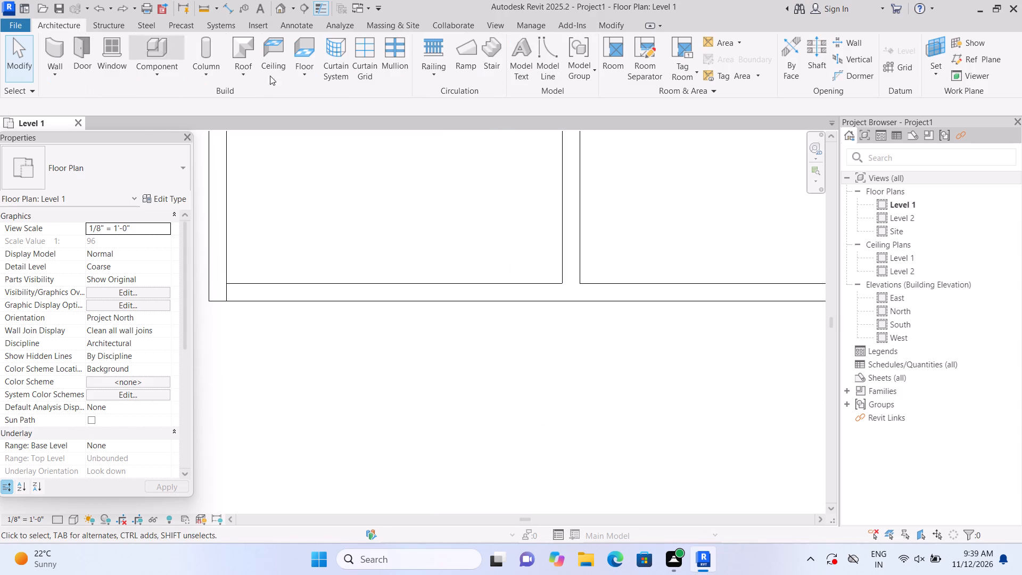
click(557, 70)
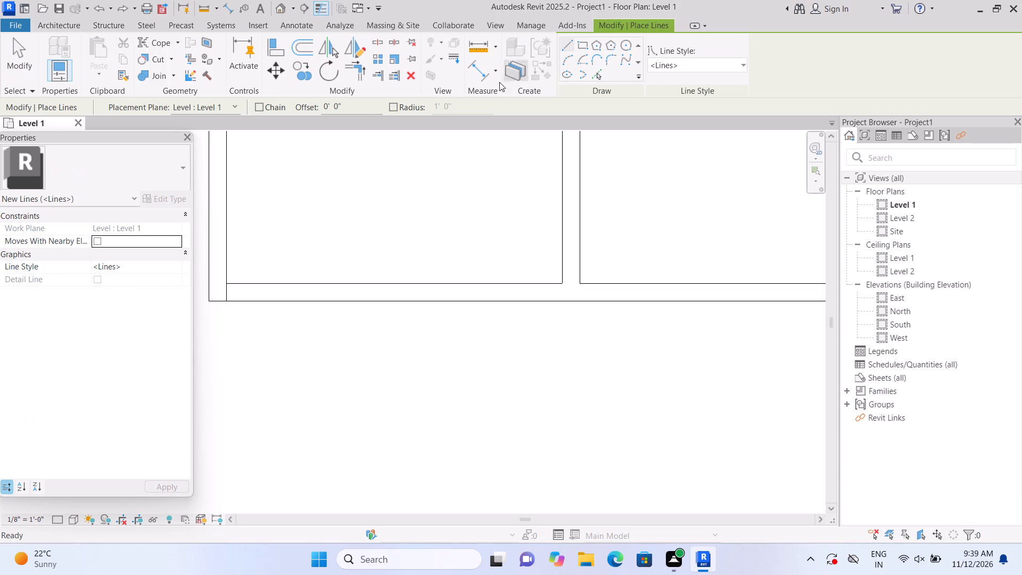
click(382, 46)
scroll(550, 318, up, 3)
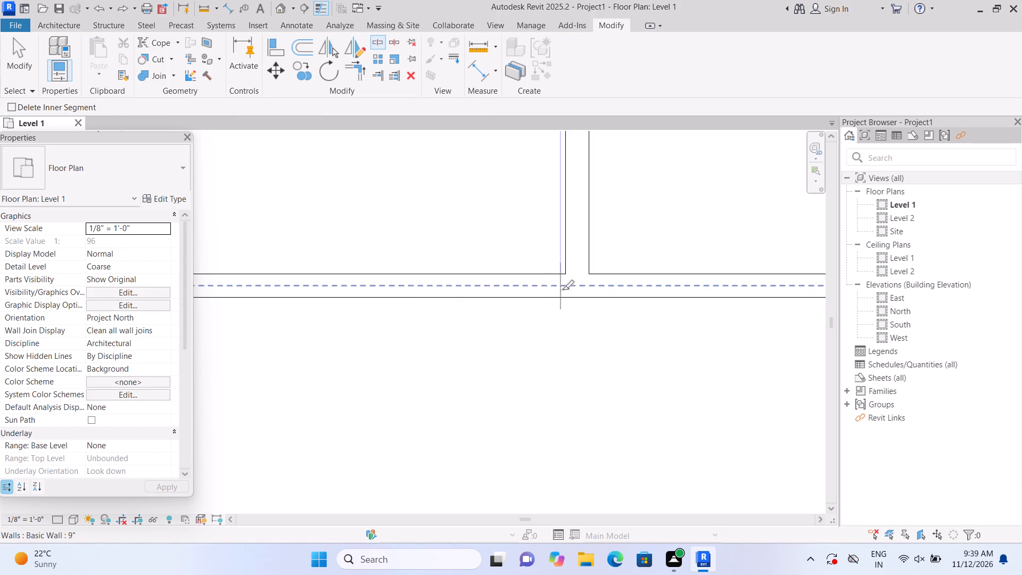
scroll(562, 290, up, 8)
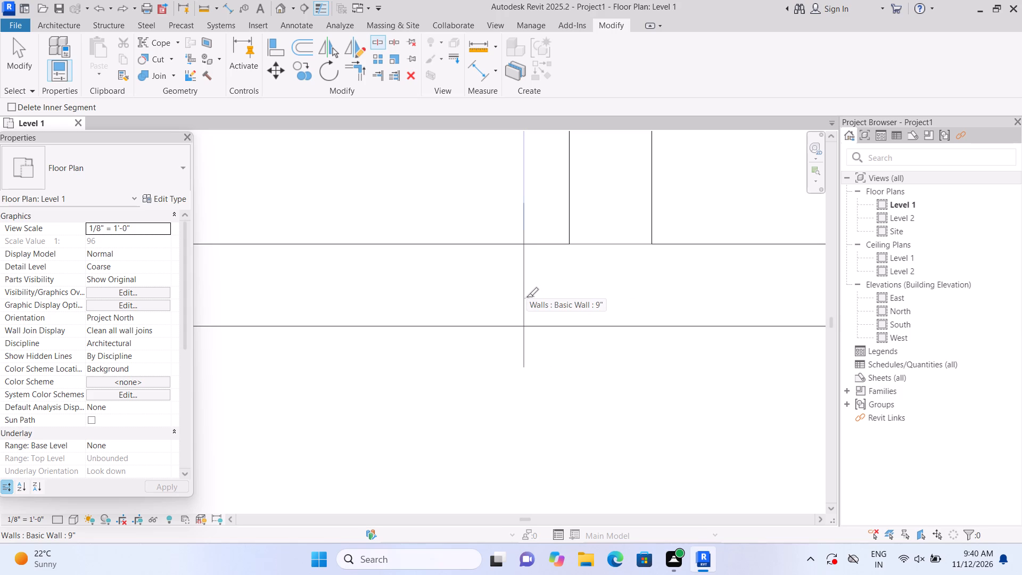
click(569, 280)
scroll(550, 348, down, 5)
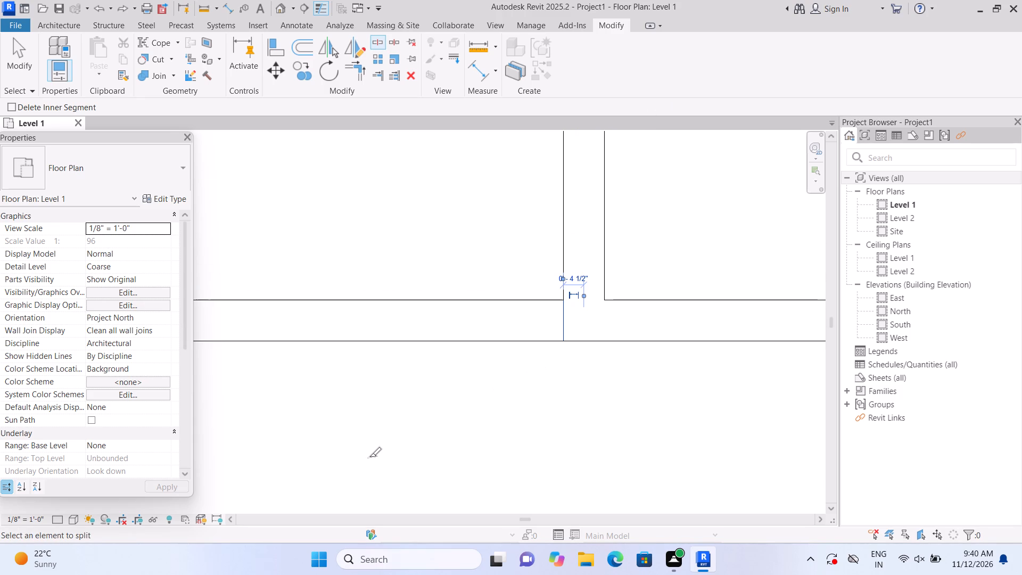
key(Escape)
scroll(386, 441, down, 6)
key(Escape)
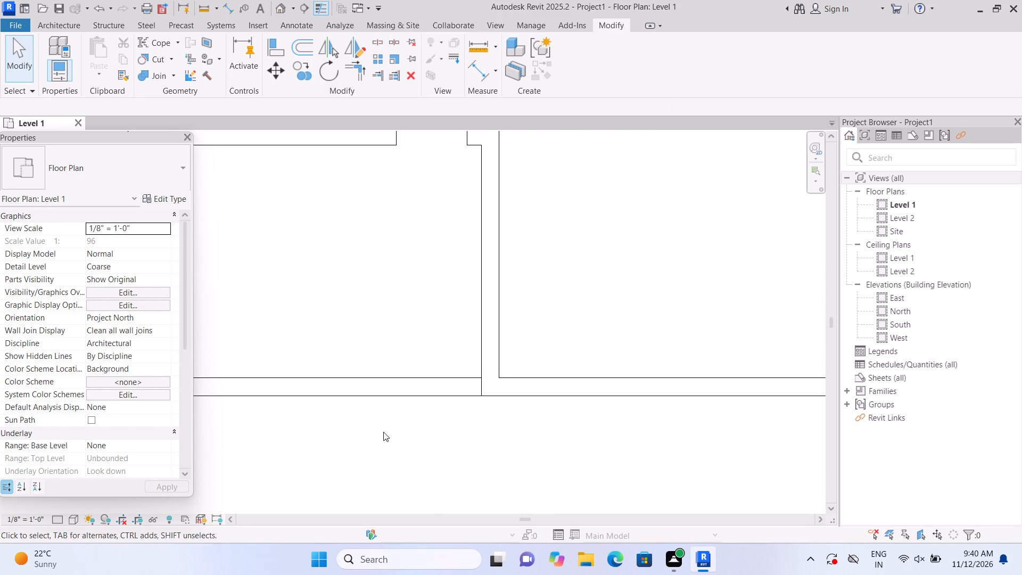
Delete the bottom exterior wall segment between the two splits, leaving the bottom-left room open to the outside.
middle_drag(392, 427, 671, 356)
middle_drag(662, 362, 511, 404)
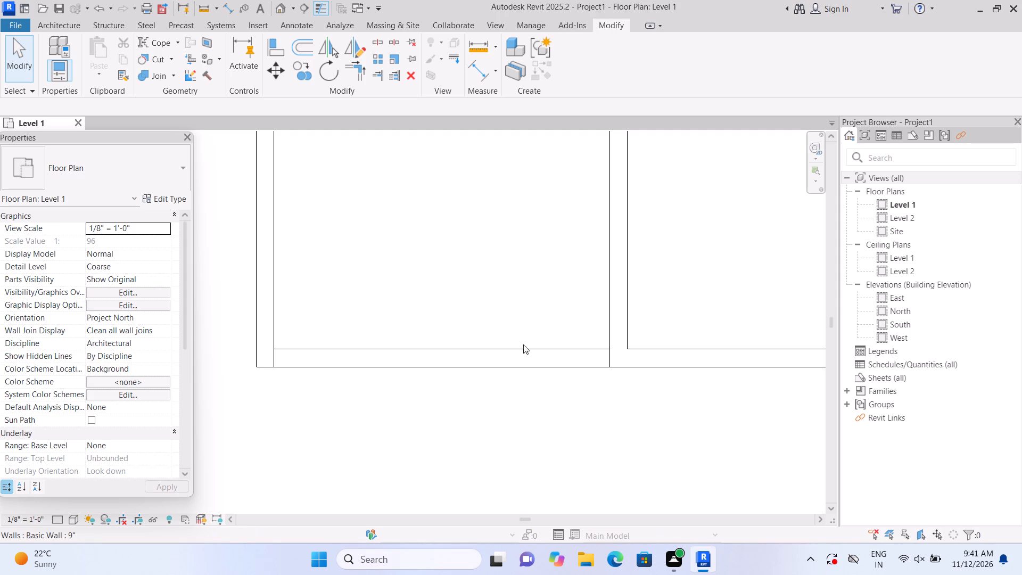
click(514, 365)
key(Delete)
scroll(506, 372, down, 5)
scroll(468, 409, down, 1)
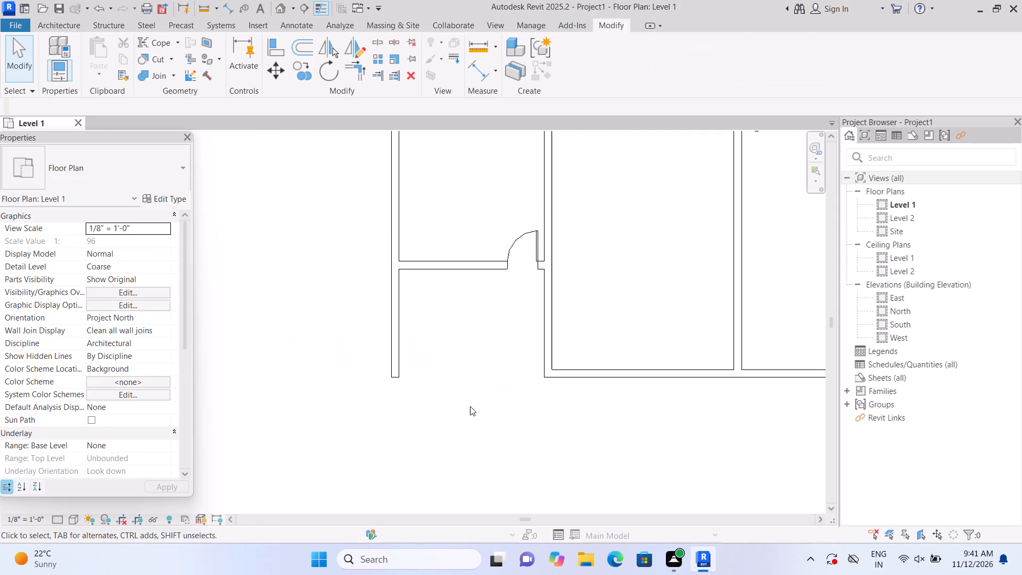
middle_drag(464, 405, 446, 414)
scroll(446, 413, up, 1)
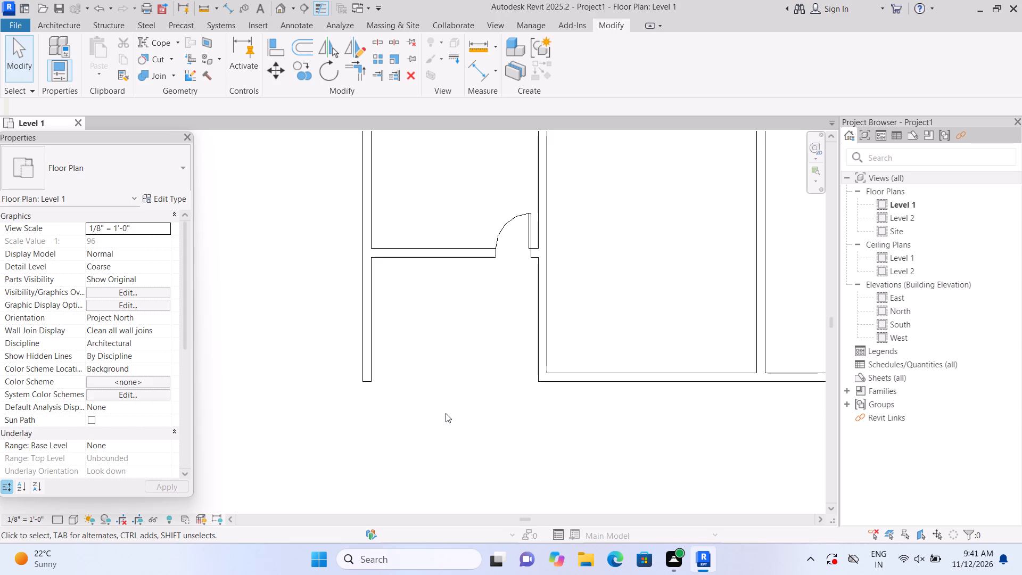
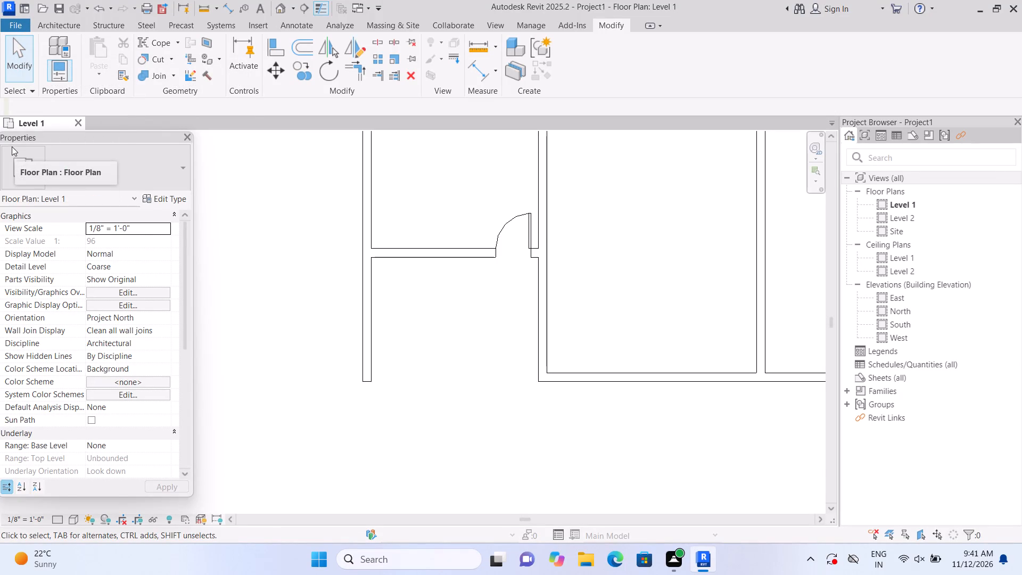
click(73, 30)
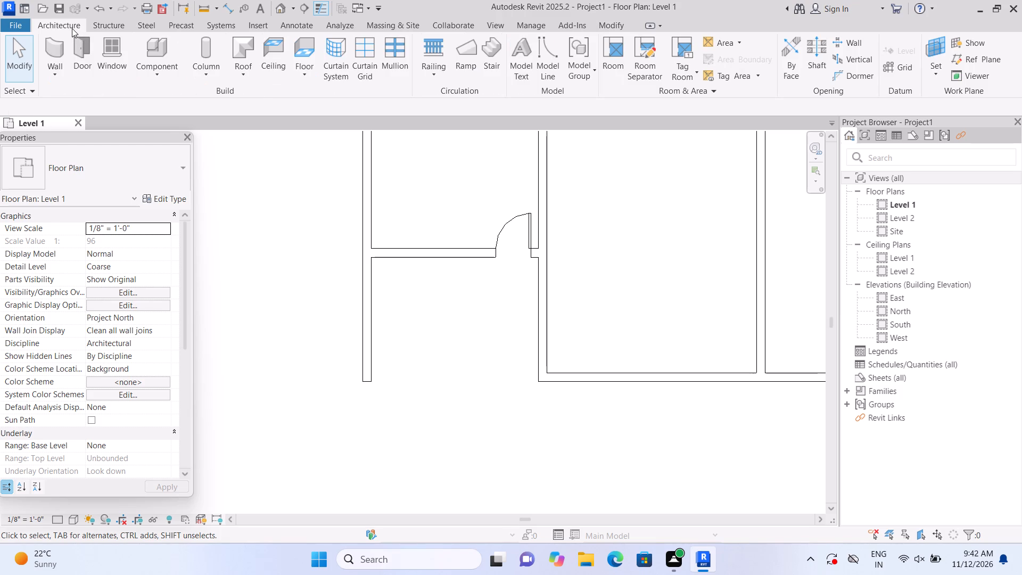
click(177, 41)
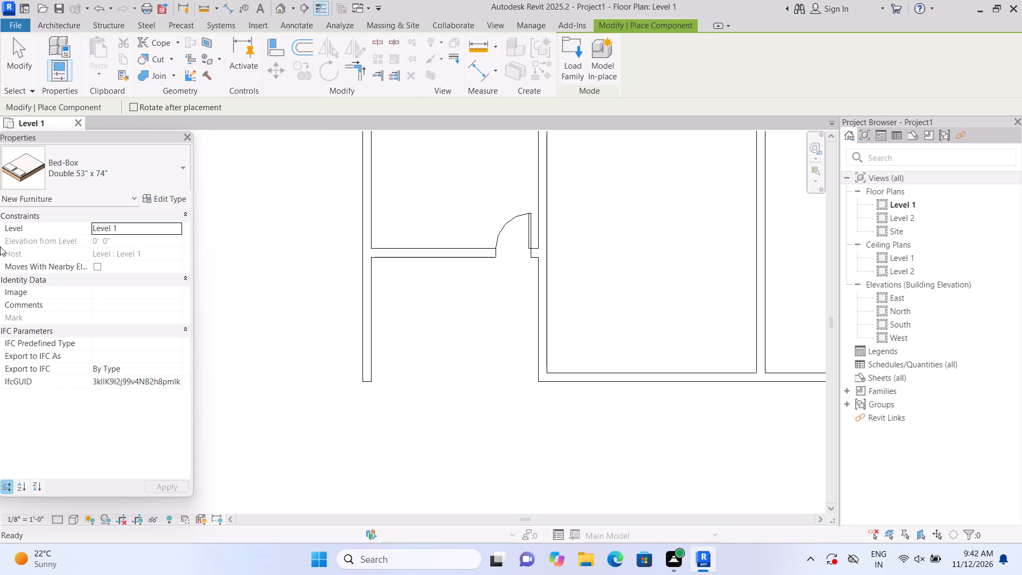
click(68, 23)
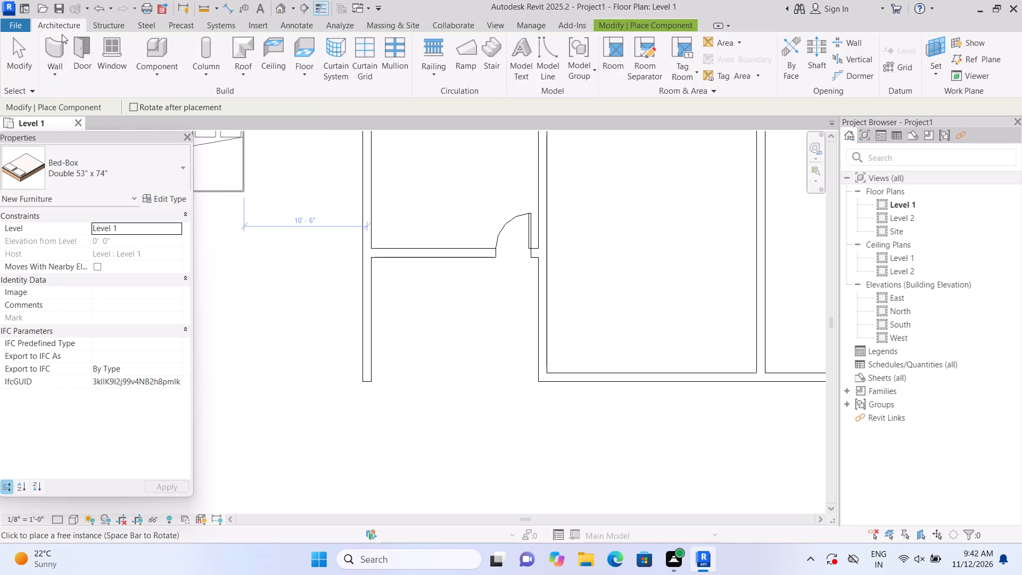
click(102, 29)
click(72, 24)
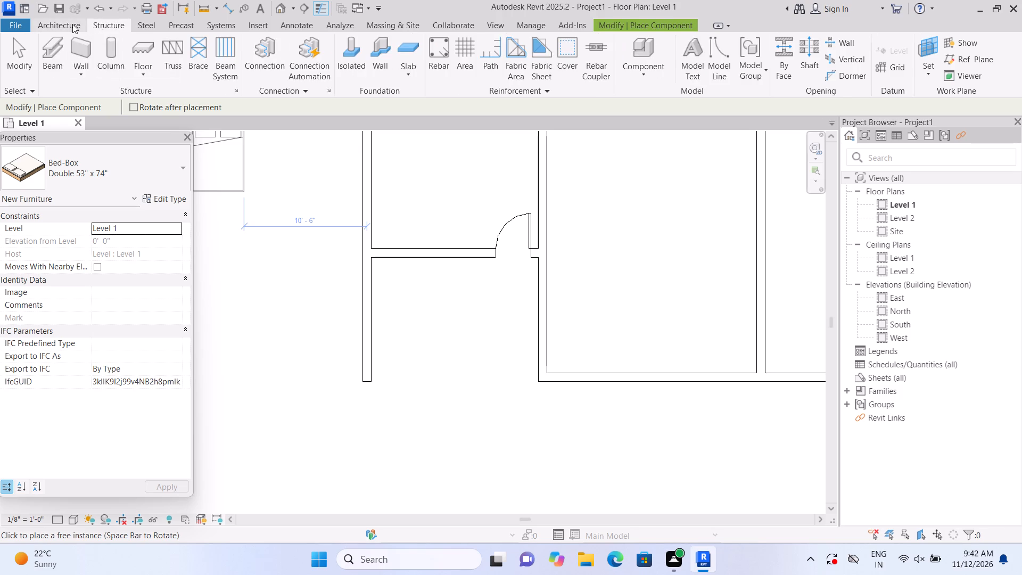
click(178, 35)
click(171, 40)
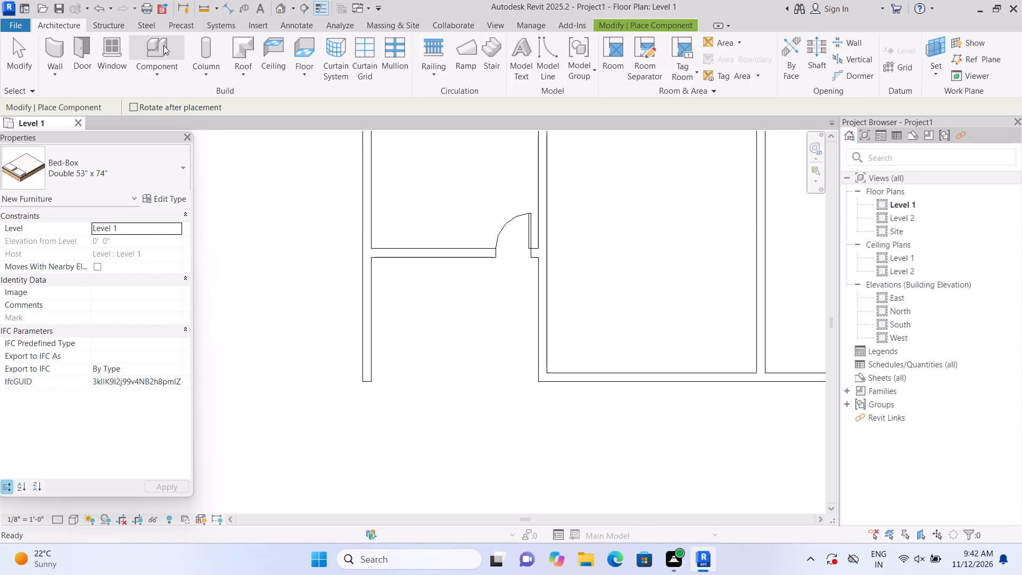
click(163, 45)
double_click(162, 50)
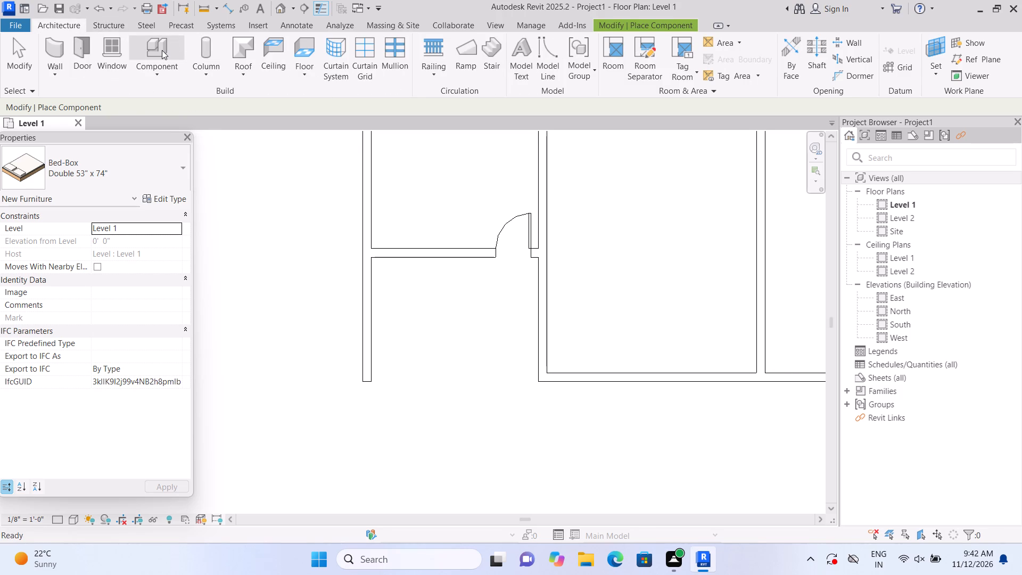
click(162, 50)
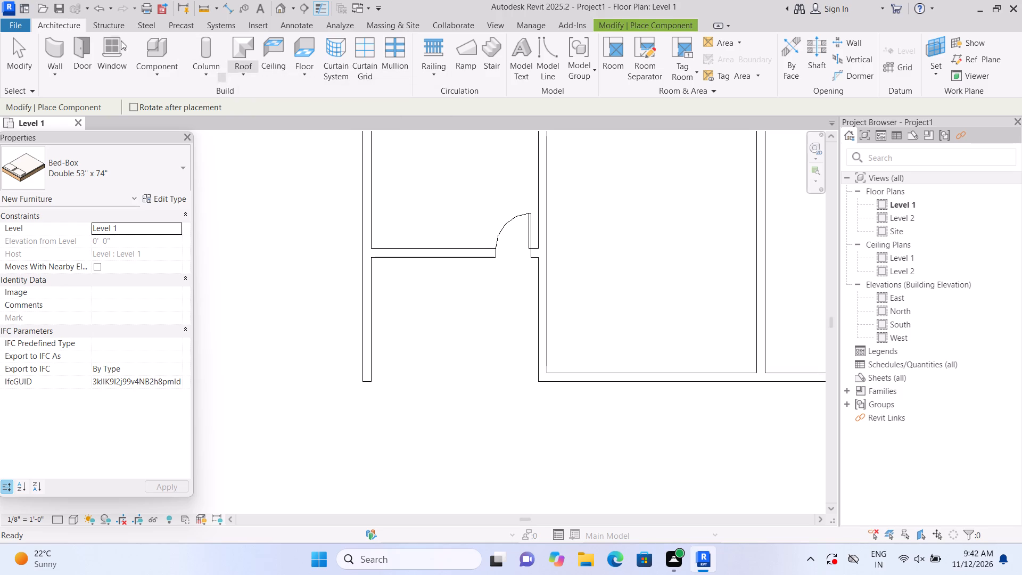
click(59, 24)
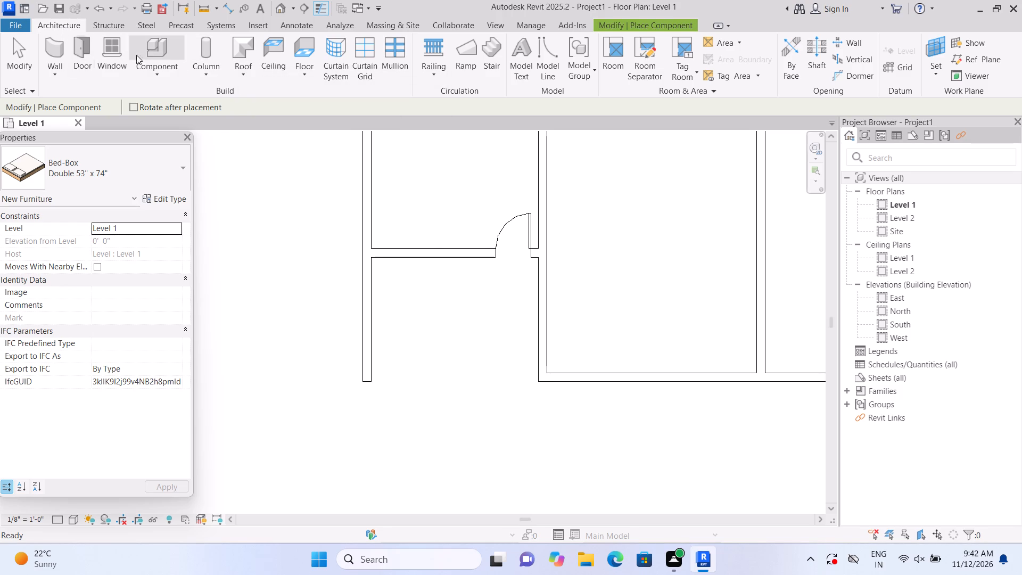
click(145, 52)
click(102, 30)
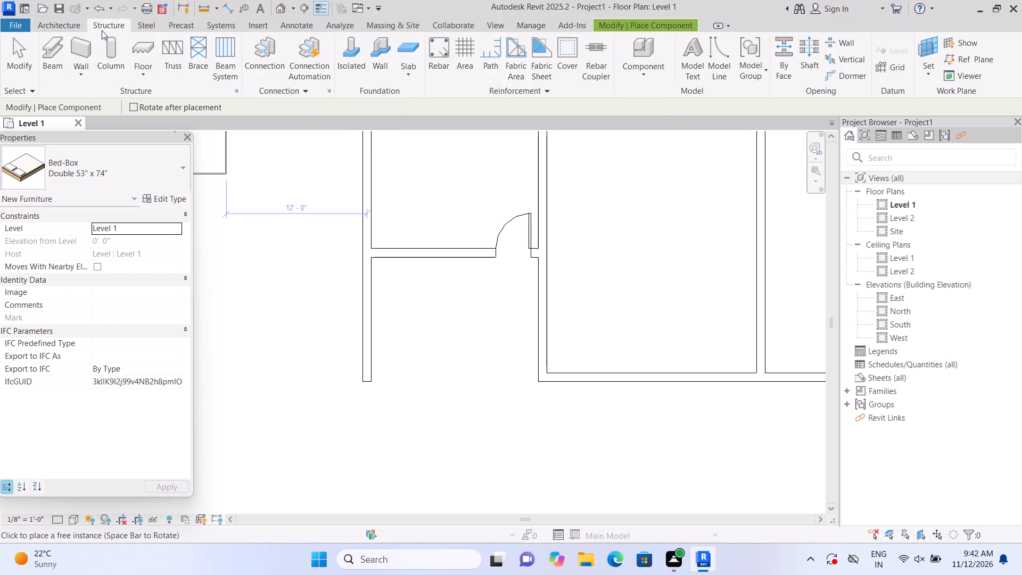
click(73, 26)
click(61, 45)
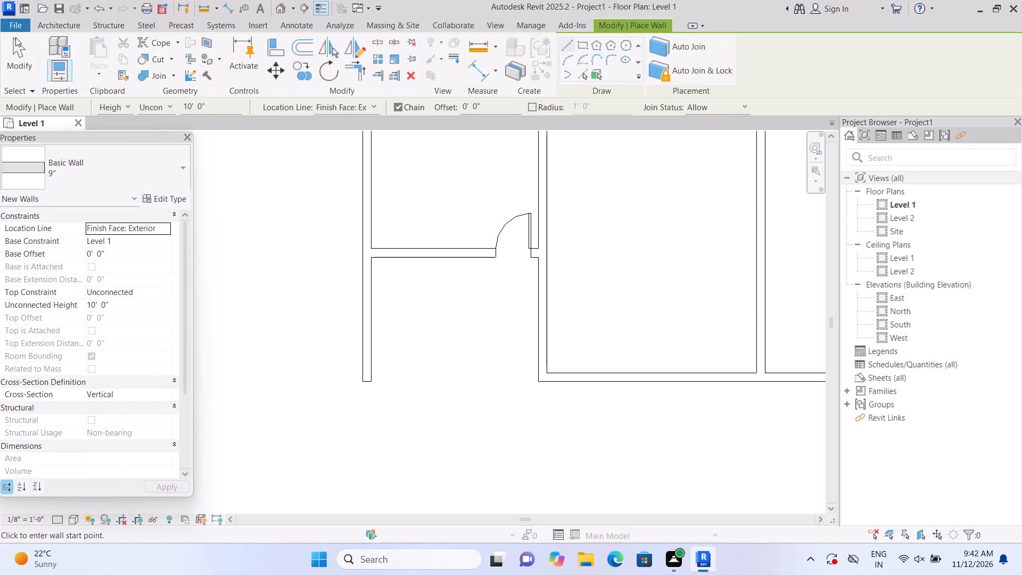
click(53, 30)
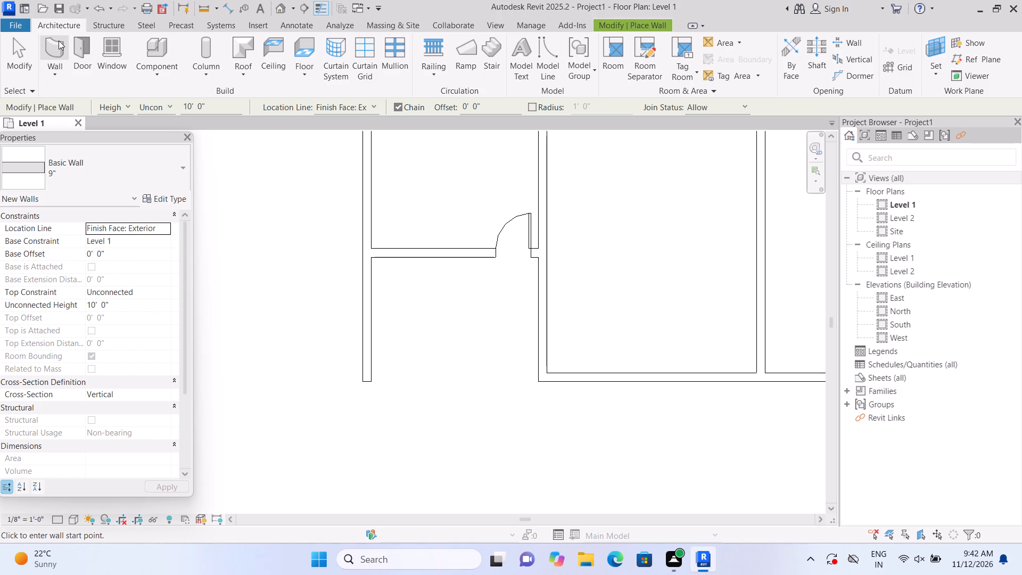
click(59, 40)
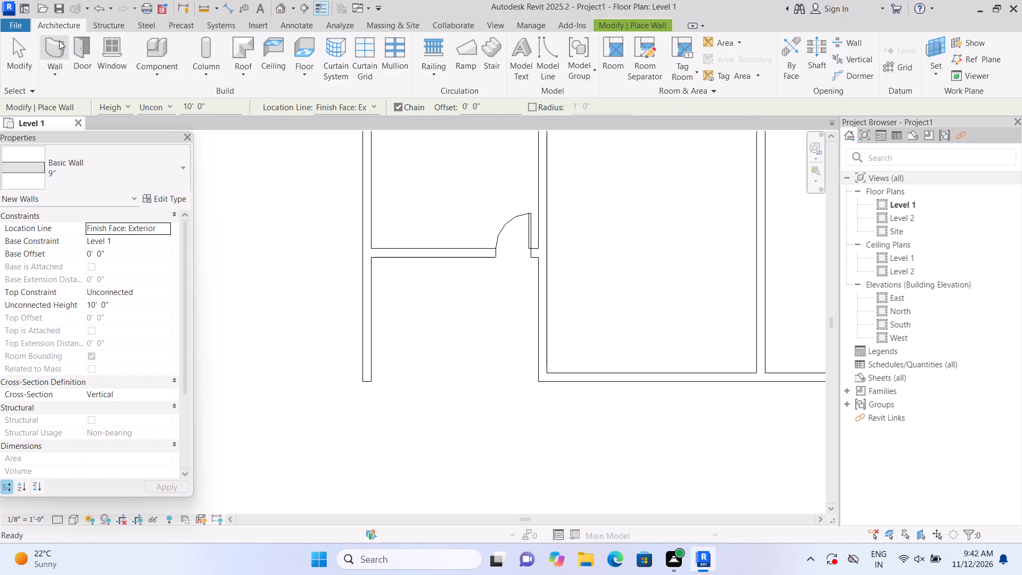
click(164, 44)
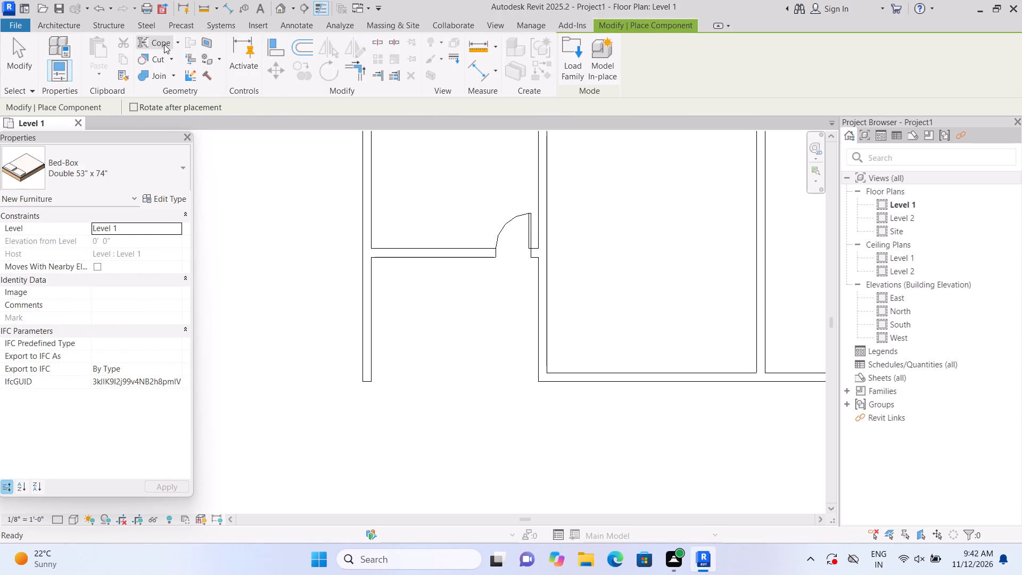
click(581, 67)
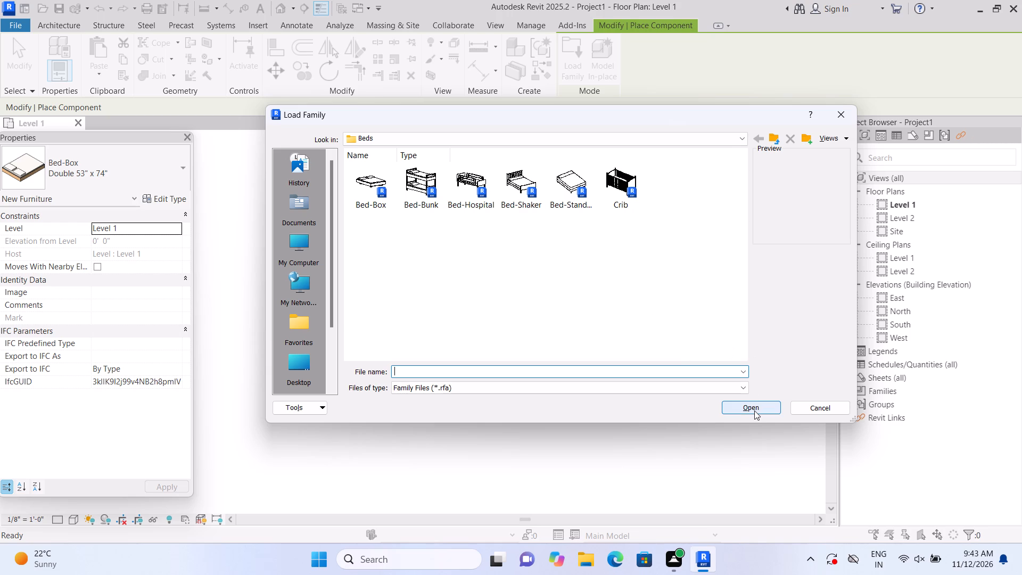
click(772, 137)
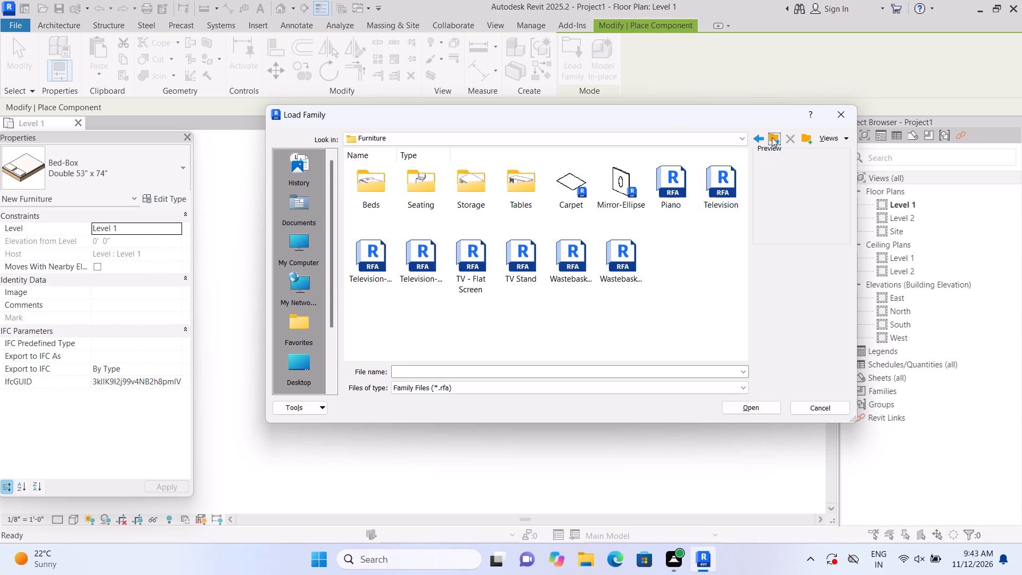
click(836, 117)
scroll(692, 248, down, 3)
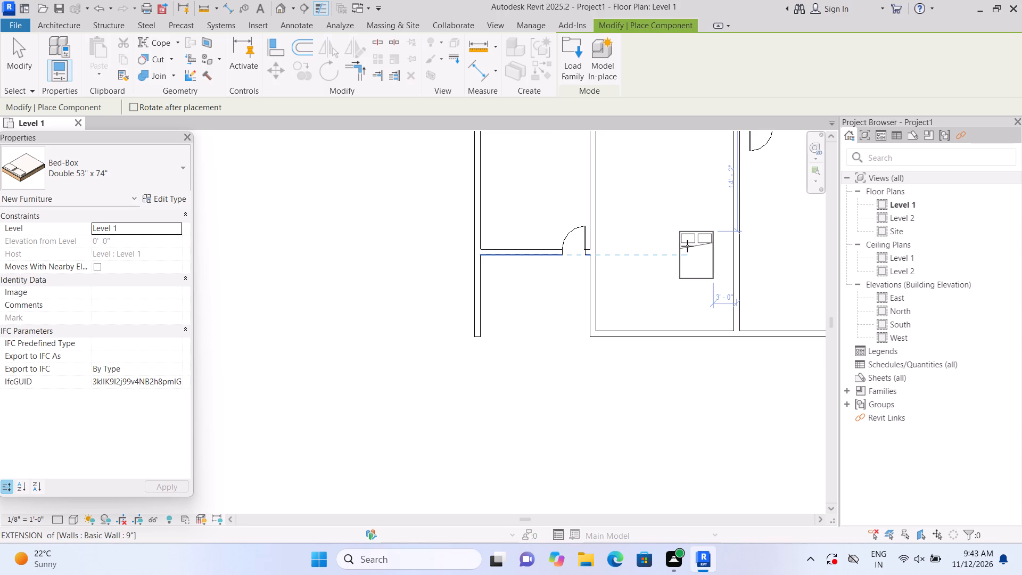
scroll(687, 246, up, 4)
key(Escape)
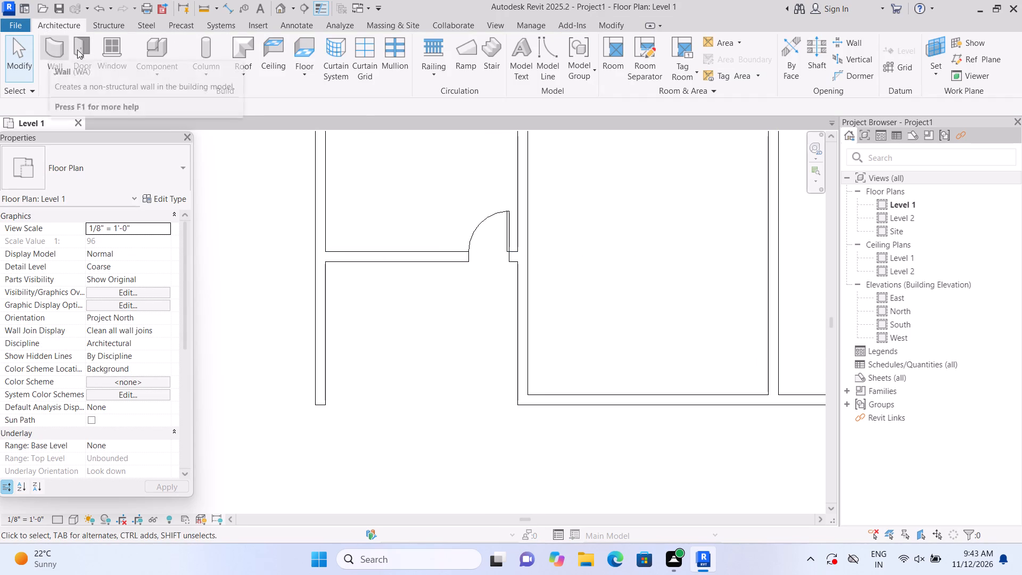
Create an in-place model in the Generic Models category and start a solid extrusion in it.
click(153, 77)
click(168, 131)
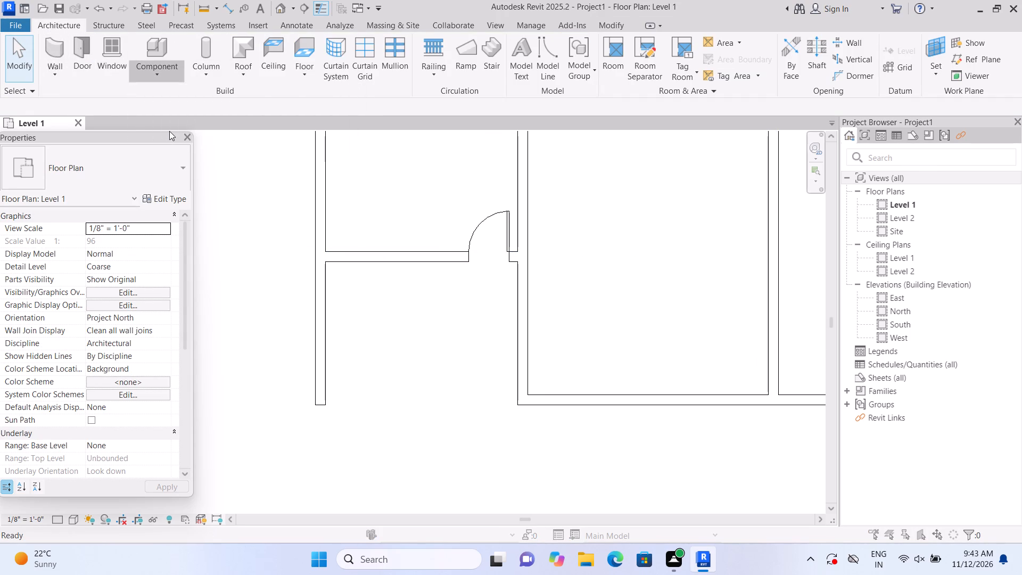
scroll(455, 256, down, 6)
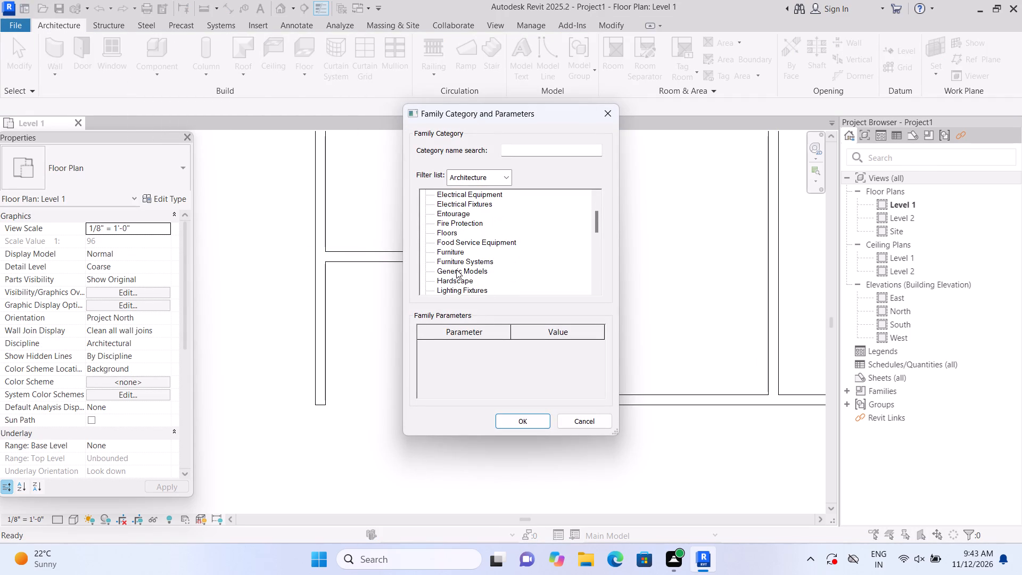
click(466, 262)
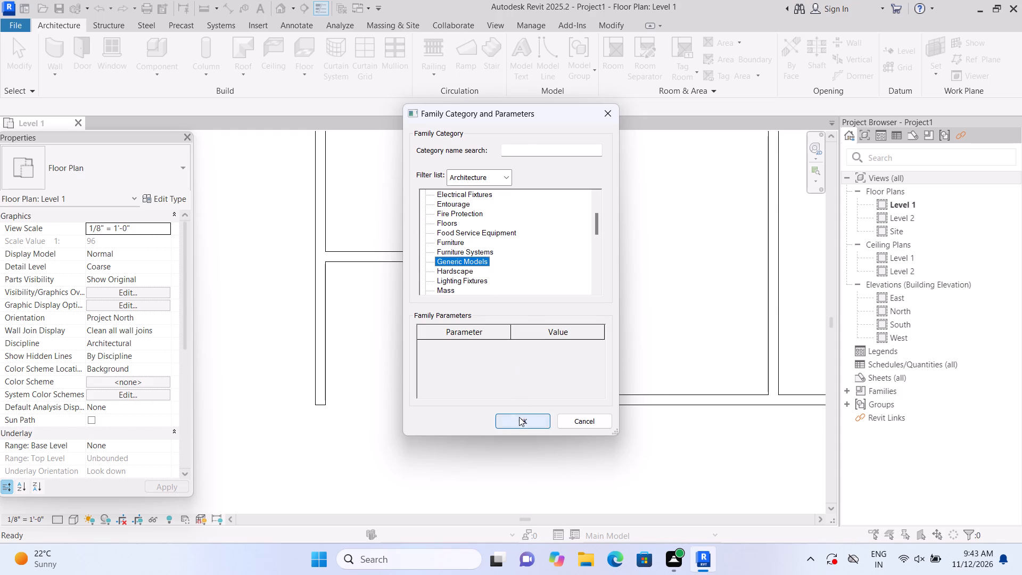
click(519, 417)
click(530, 306)
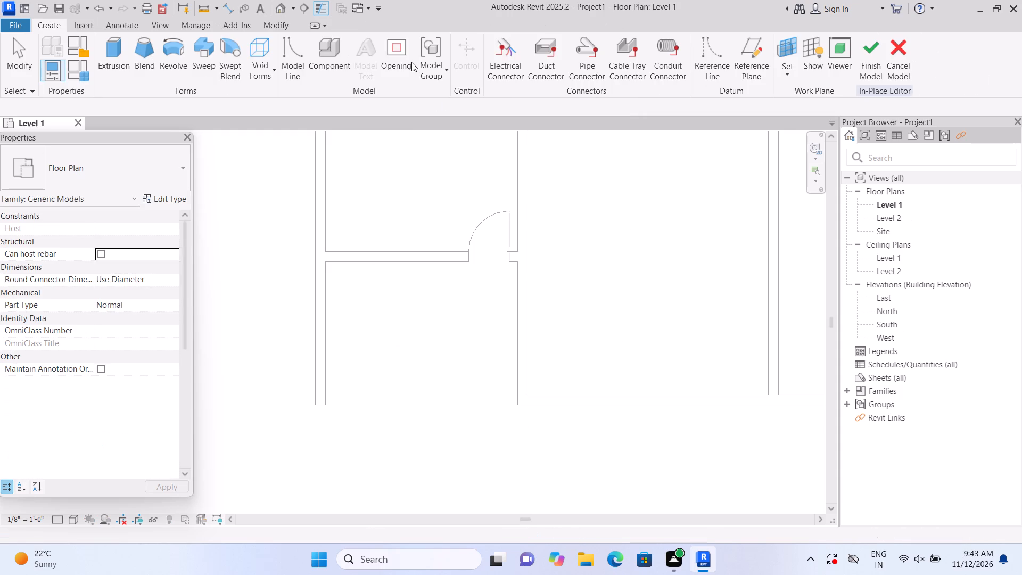
click(128, 74)
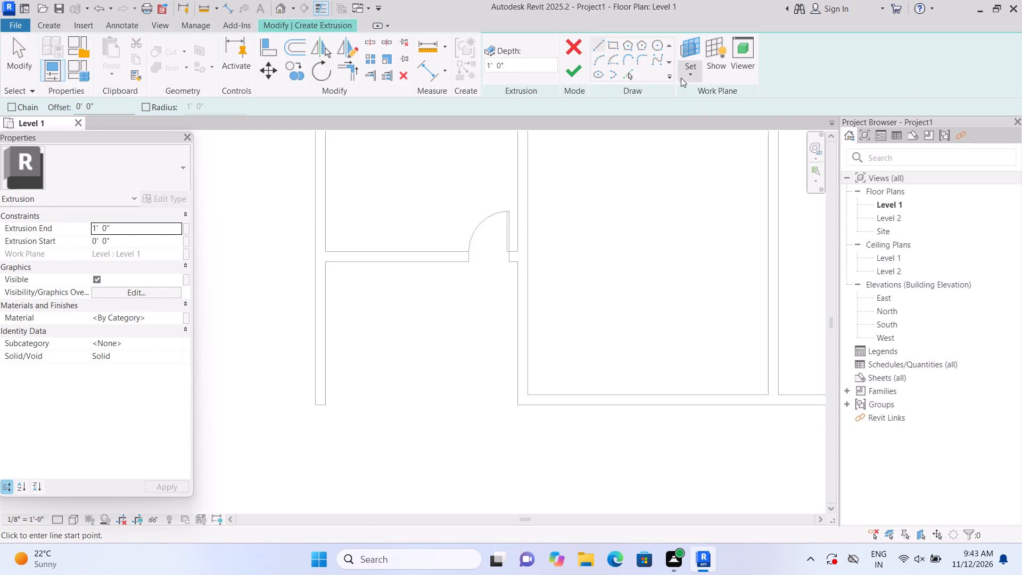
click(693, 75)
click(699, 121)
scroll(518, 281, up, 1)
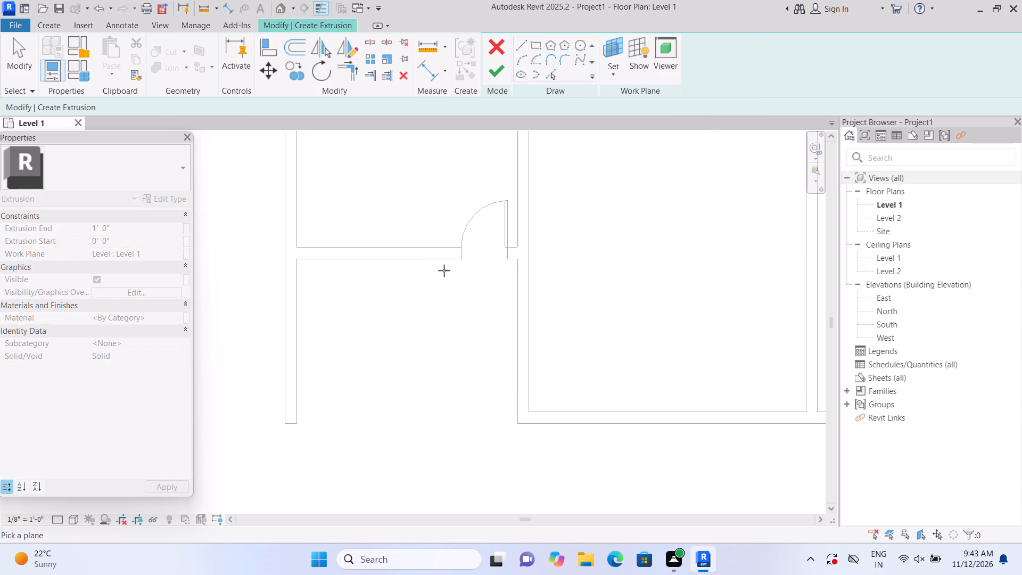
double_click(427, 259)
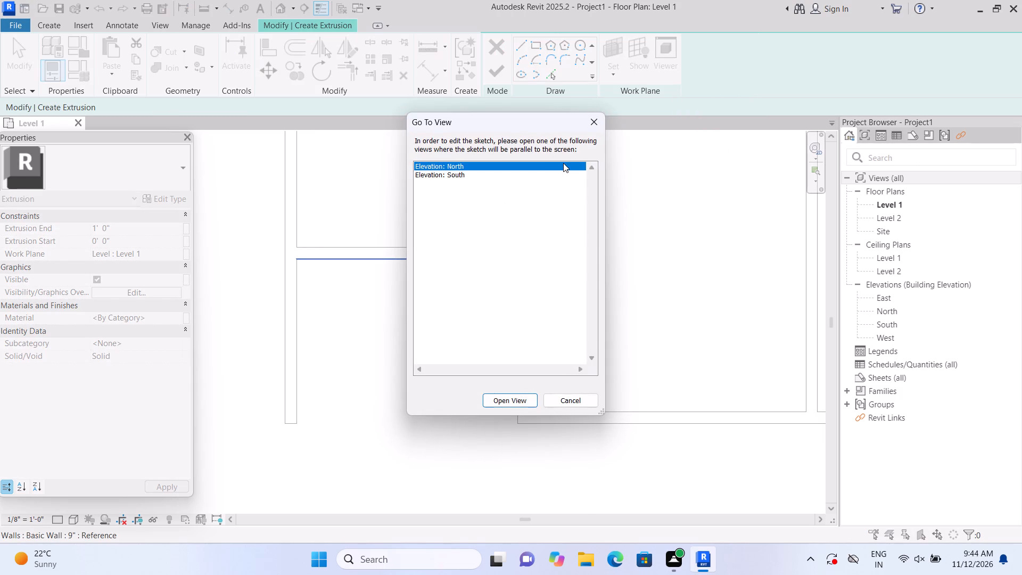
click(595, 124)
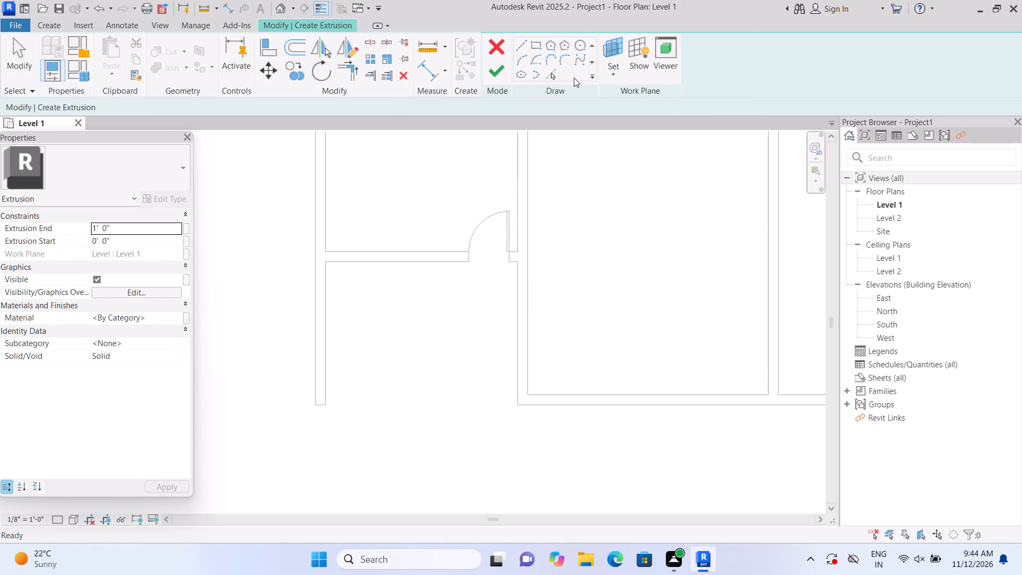
Extrude a 14' 3" by 10' 7 1/2" rectangle 1' 0" deep, filling the open bottom-left space between its walls.
click(530, 40)
scroll(289, 308, up, 1)
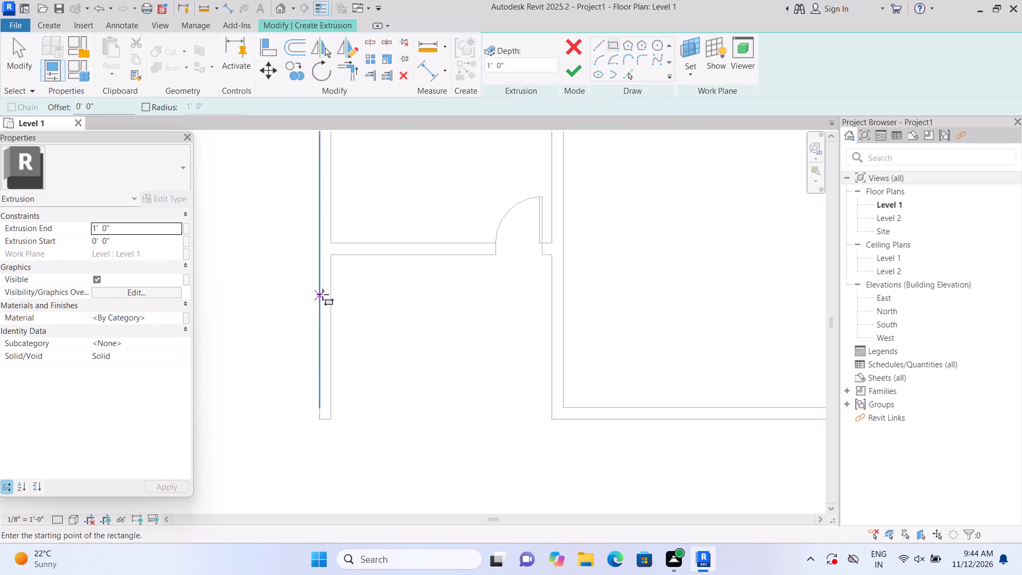
scroll(324, 295, up, 1)
click(329, 251)
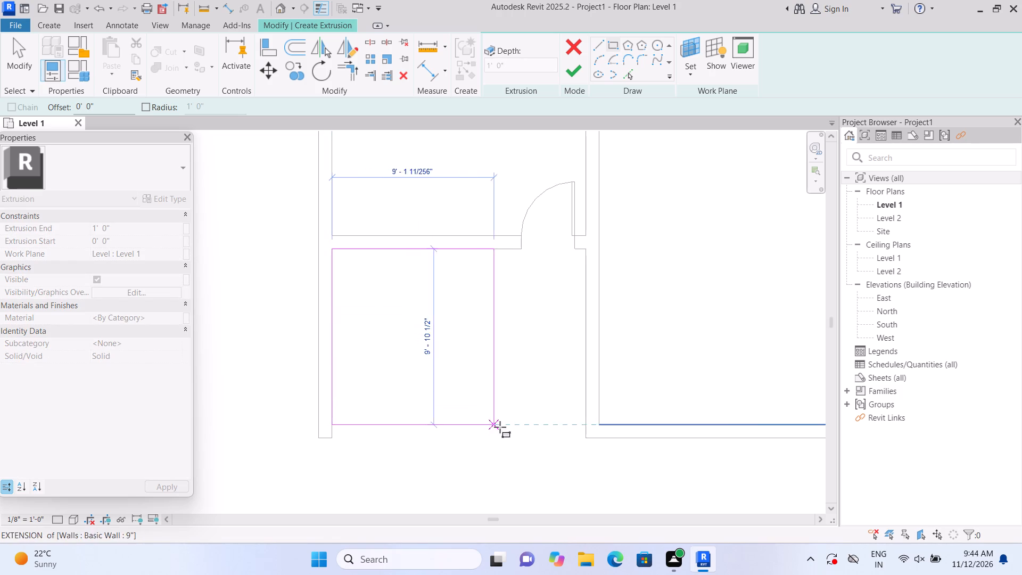
click(582, 442)
click(576, 71)
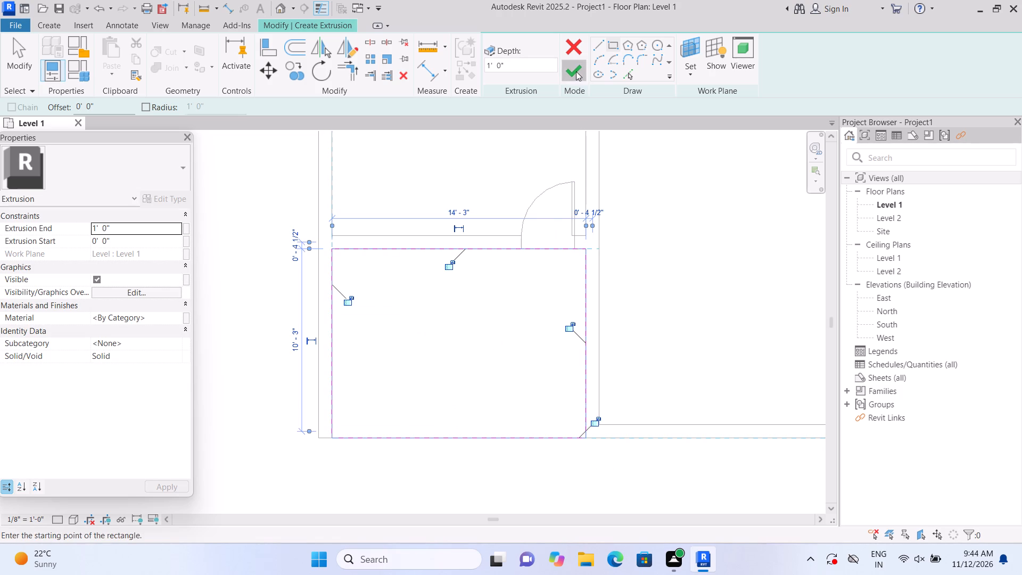
click(225, 332)
Open the default 3D view, set its visual style to Shaded, and inspect the slab in the open corner space.
scroll(225, 330, down, 4)
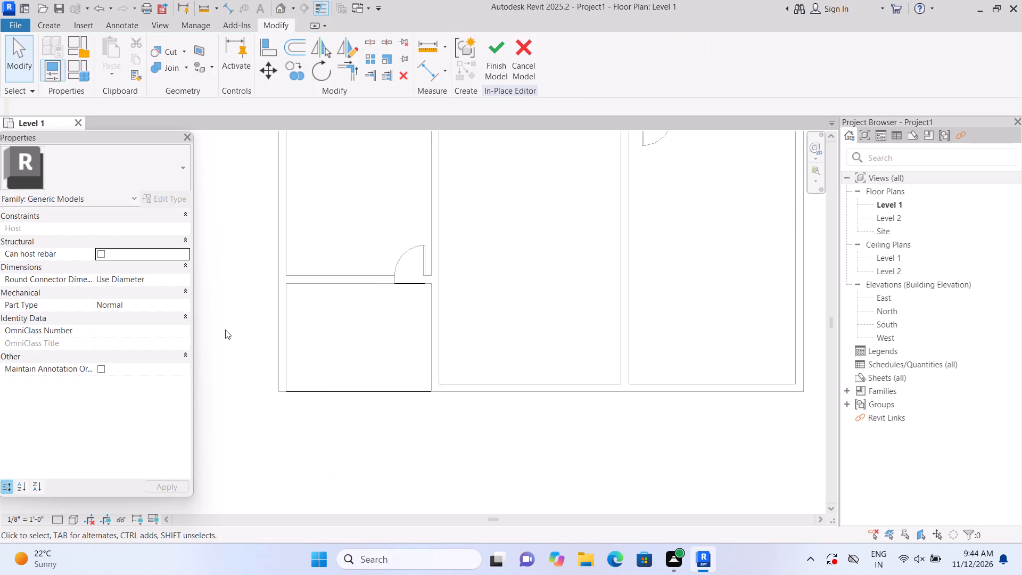
scroll(225, 330, down, 4)
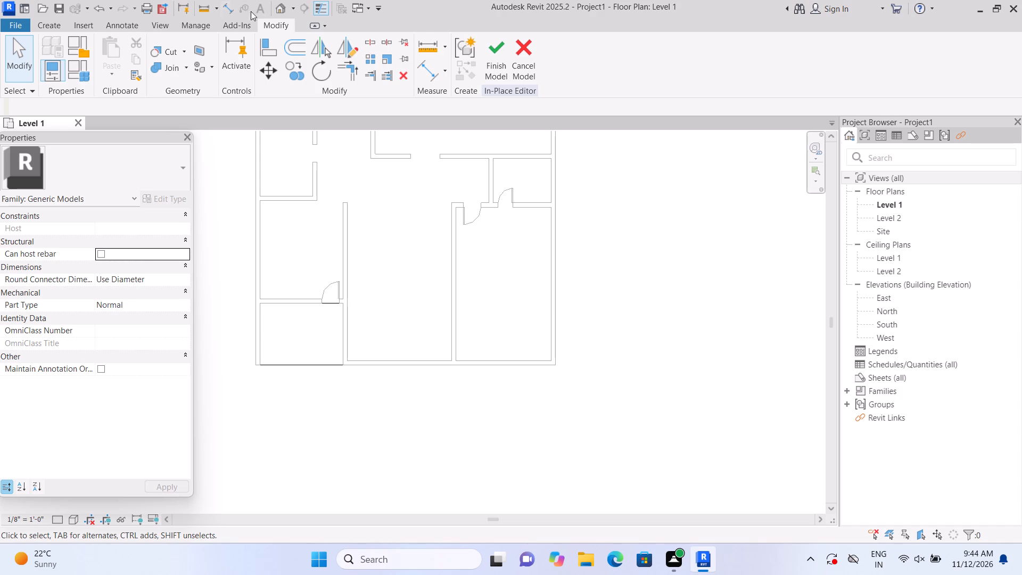
click(277, 12)
scroll(327, 241, down, 3)
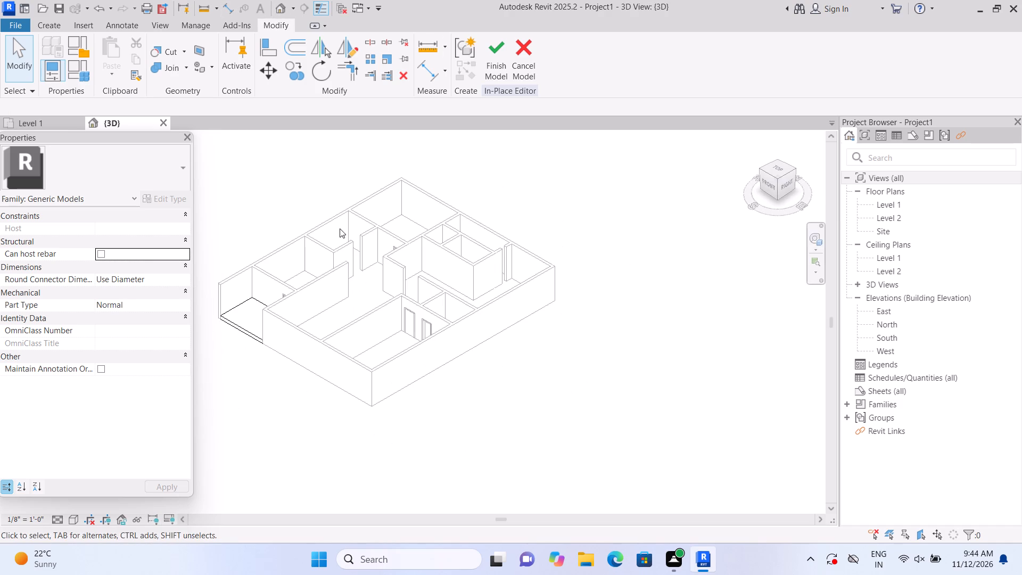
scroll(245, 414, up, 1)
middle_drag(257, 421, 310, 436)
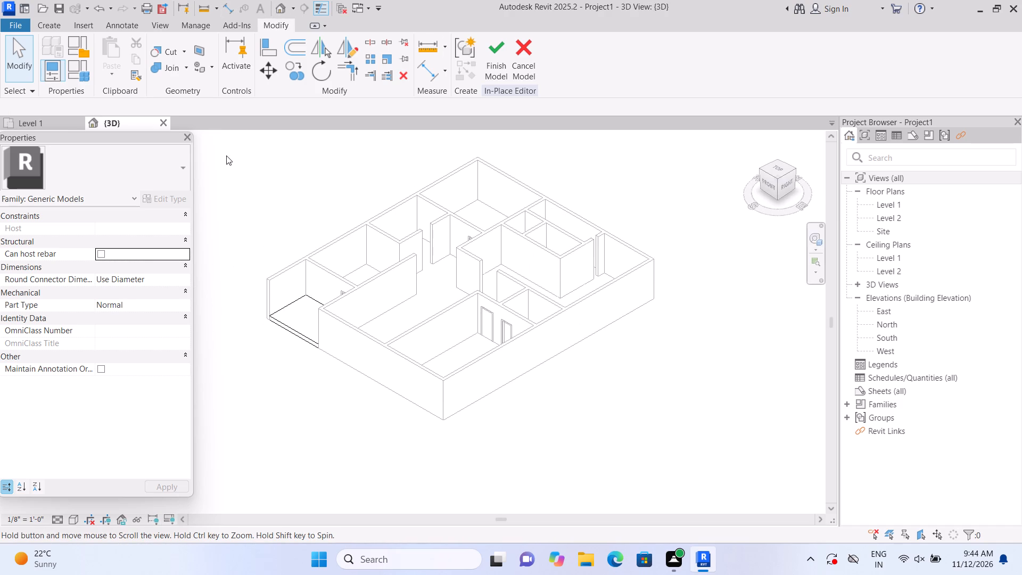
click(69, 521)
click(95, 470)
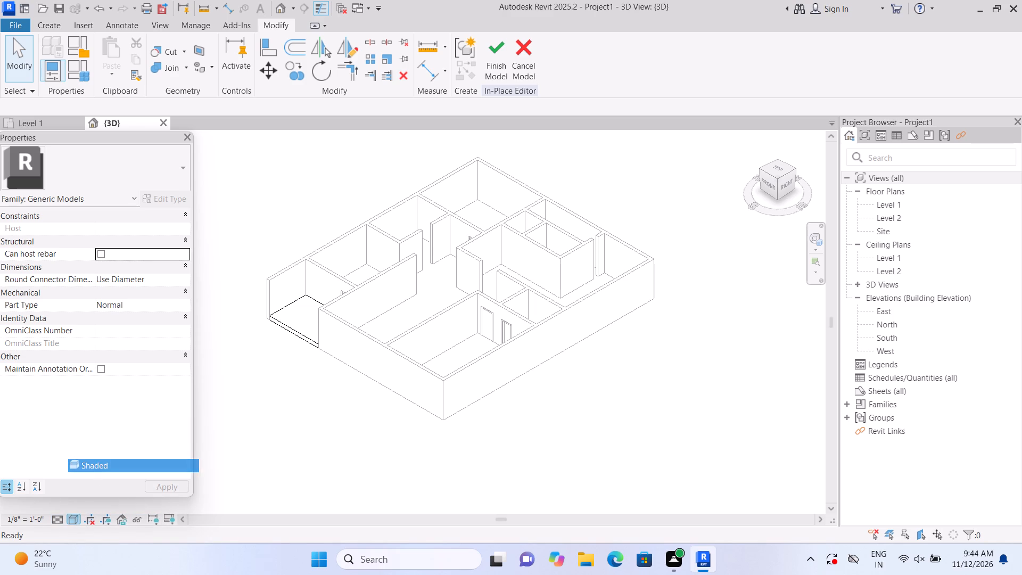
scroll(188, 450, up, 2)
middle_drag(252, 408, 254, 440)
scroll(256, 443, up, 1)
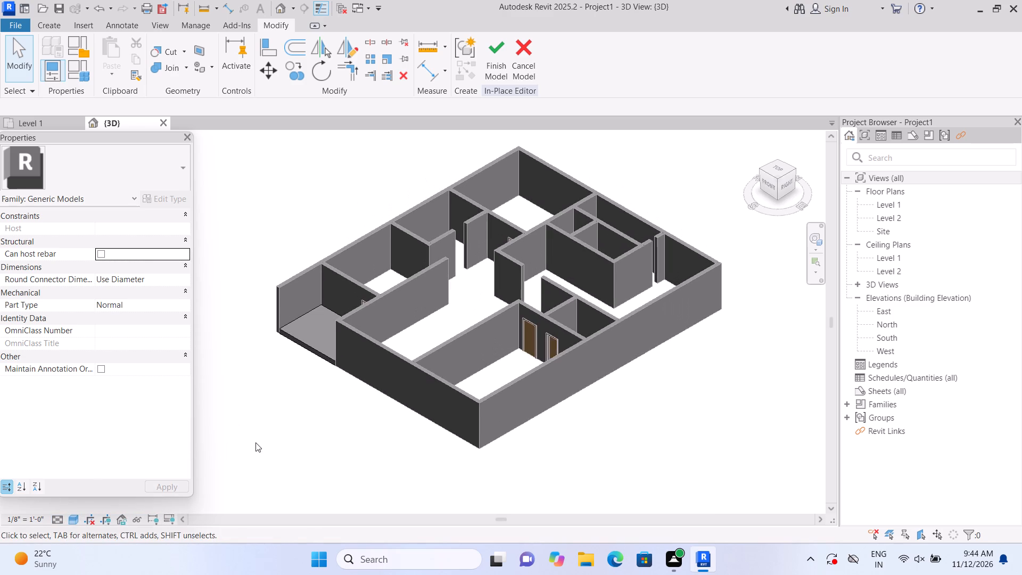
middle_drag(263, 430, 256, 449)
scroll(256, 449, down, 1)
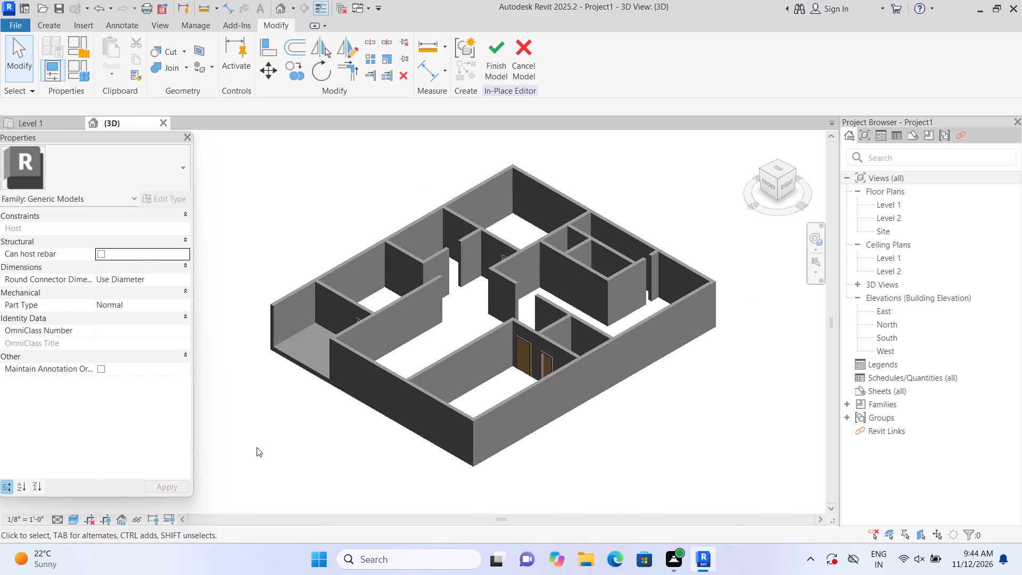
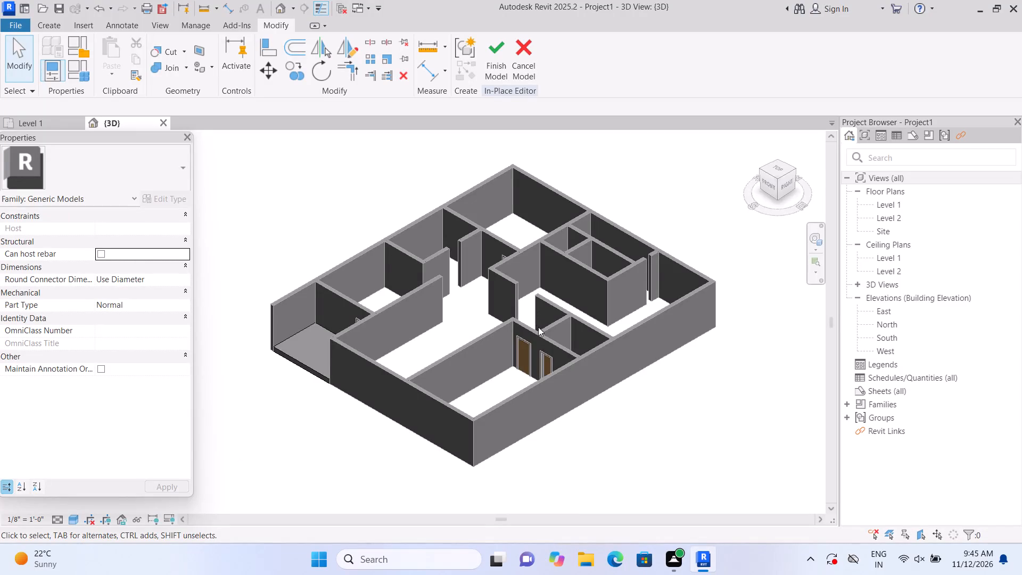
Start another solid extrusion in the in-place model and set its work plane to the underside of the rear 9" exterior wall.
scroll(557, 372, up, 3)
scroll(562, 364, down, 8)
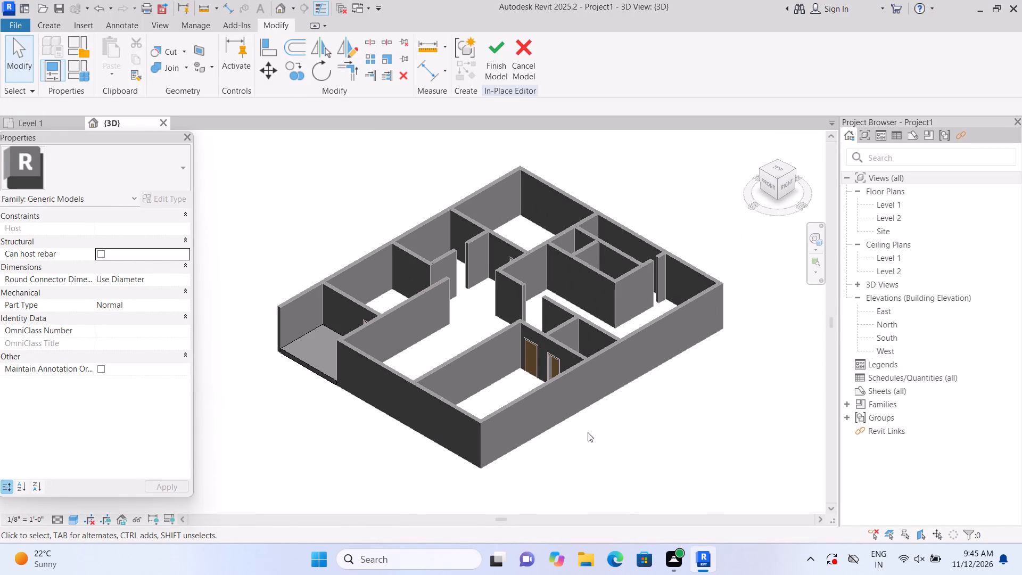
shift+middle_drag(582, 517, 584, 460)
shift+middle_drag(568, 496, 599, 230)
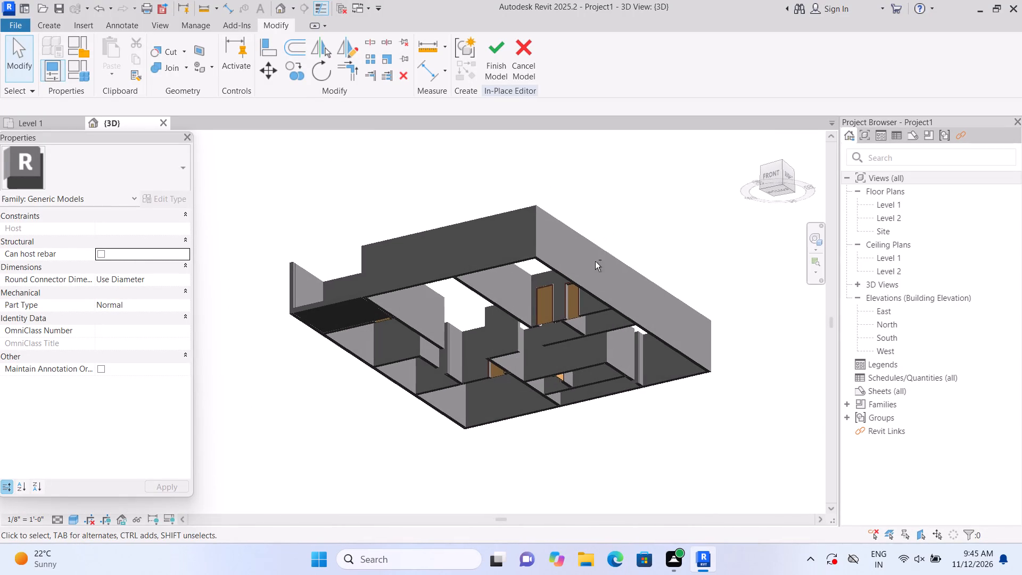
scroll(458, 484, up, 3)
middle_click(411, 377)
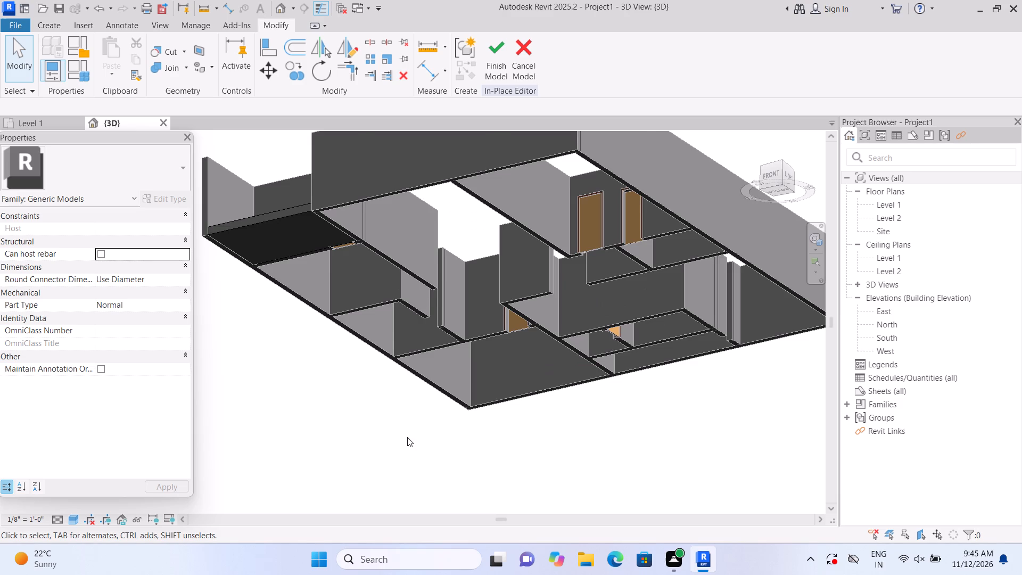
scroll(407, 437, down, 1)
middle_drag(410, 434, 394, 358)
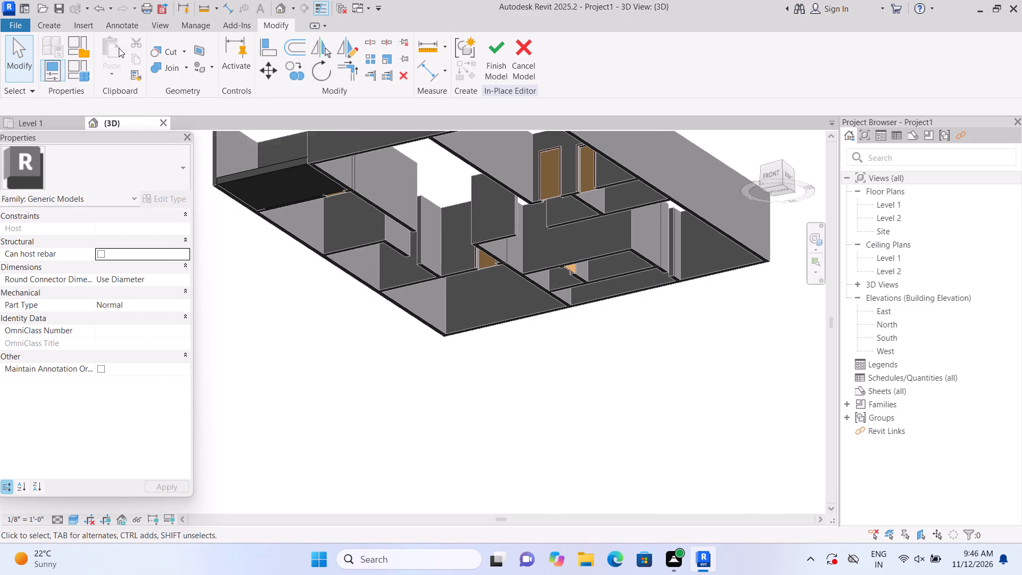
click(50, 30)
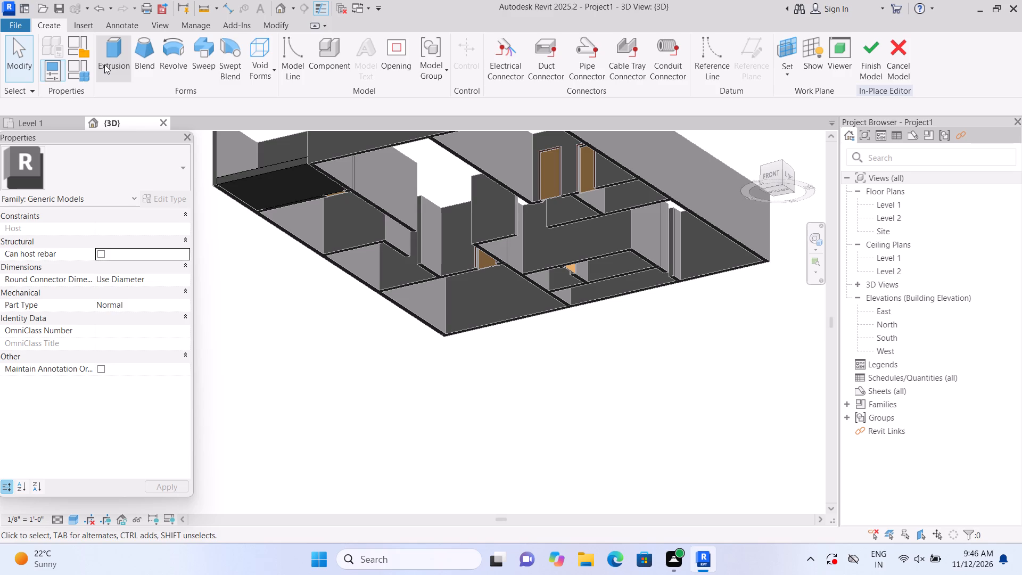
click(105, 64)
click(679, 81)
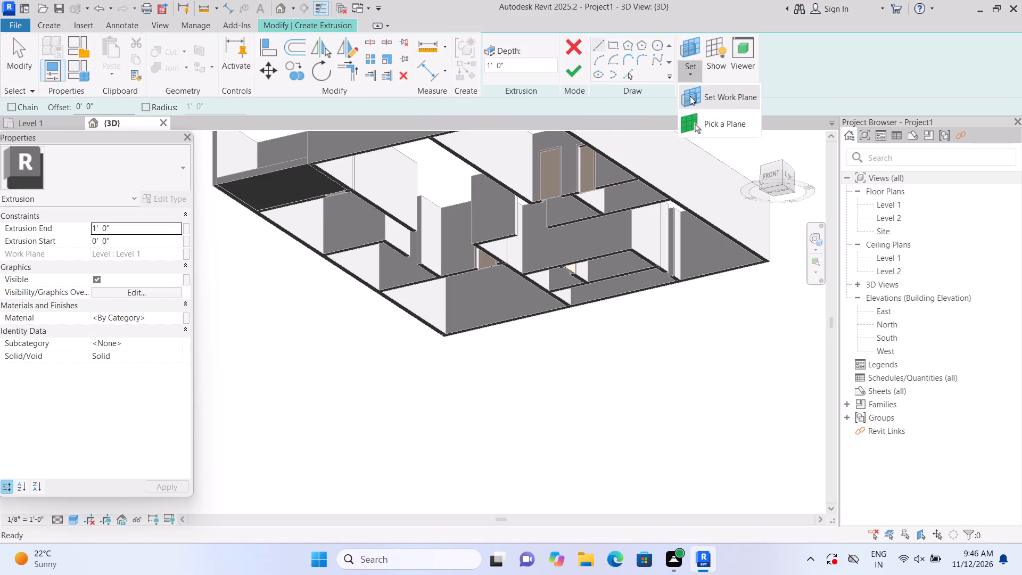
click(697, 128)
scroll(534, 336, up, 1)
scroll(469, 351, up, 8)
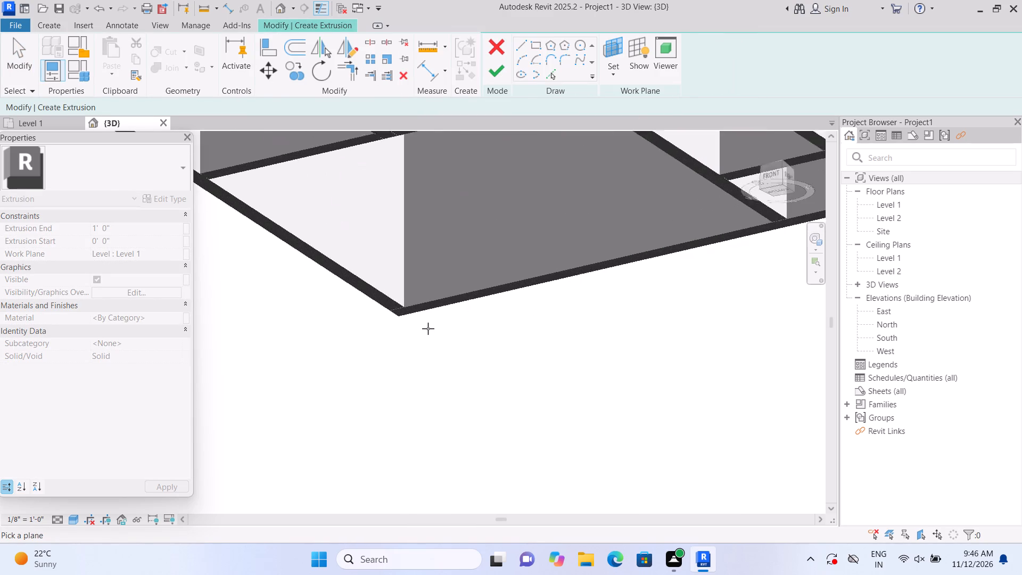
scroll(428, 328, up, 5)
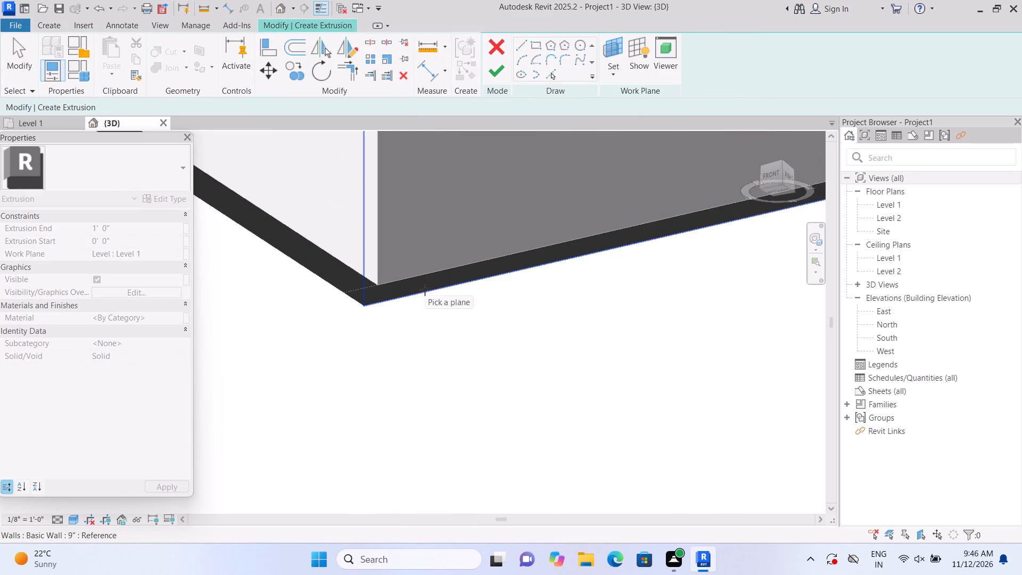
scroll(425, 290, up, 6)
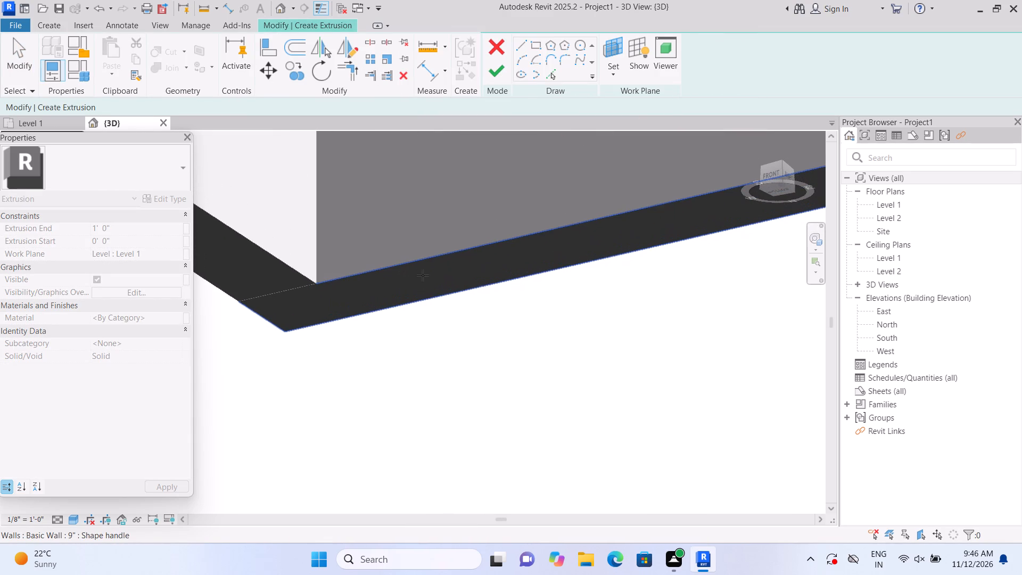
click(423, 275)
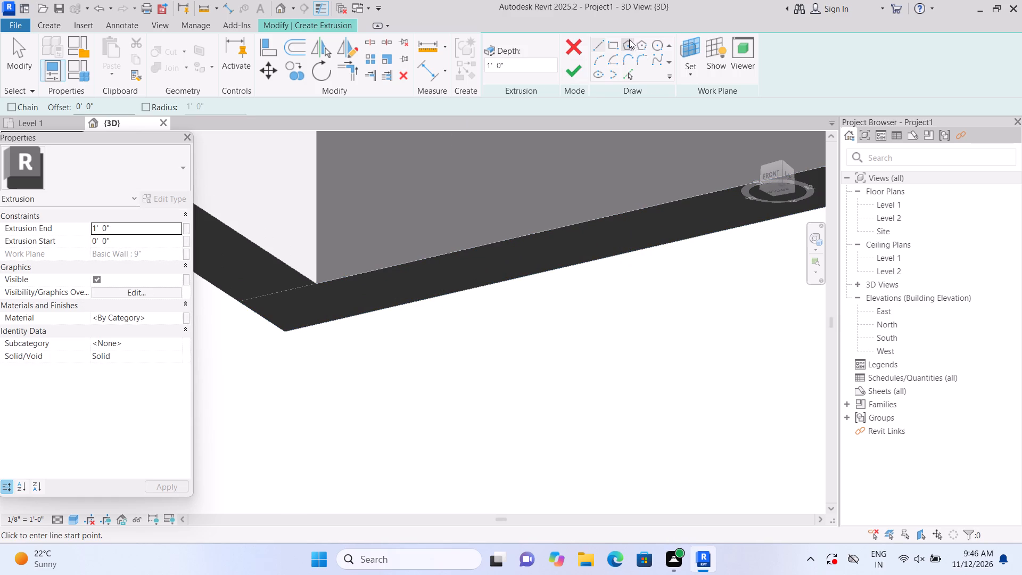
Start a rectangular profile for the extrusion on the underside of the walls.
click(619, 44)
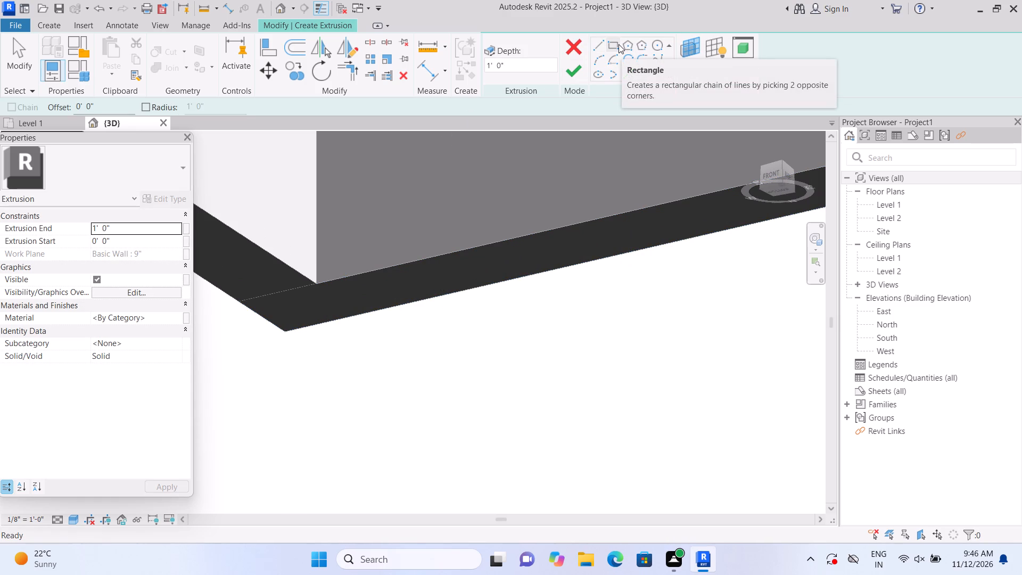
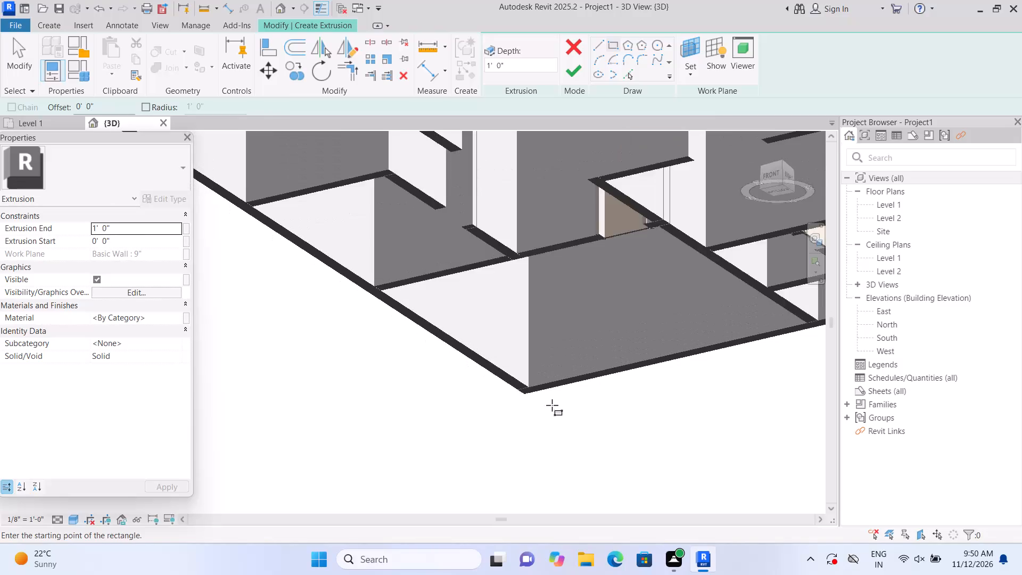
Sketch the rectangle between diagonally opposite outer corners of the exterior walls' underside and finish the extrusion with a 1' 0" depth.
scroll(540, 417, down, 2)
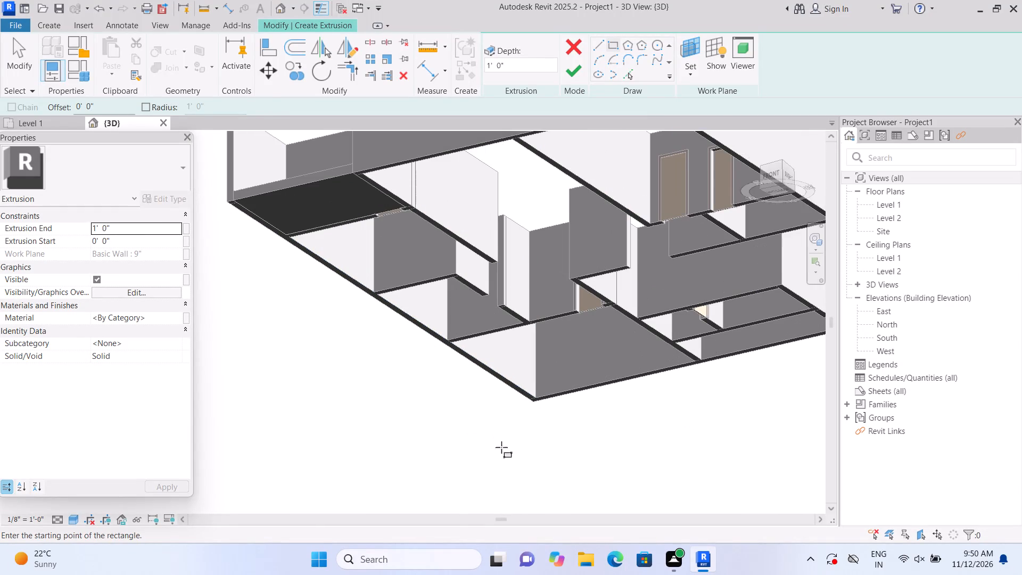
scroll(516, 445, up, 2)
middle_drag(481, 425, 355, 389)
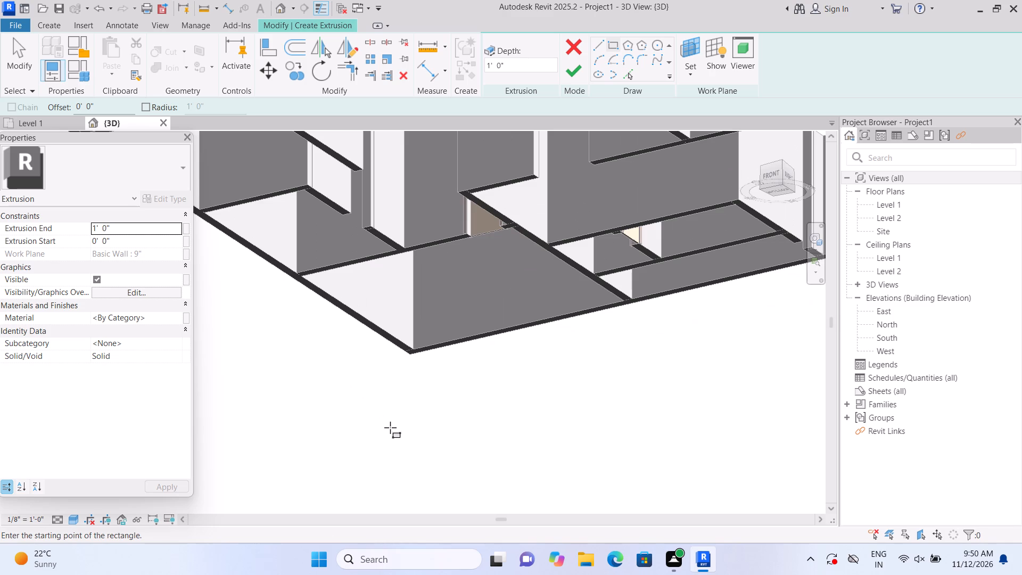
middle_drag(390, 427, 369, 426)
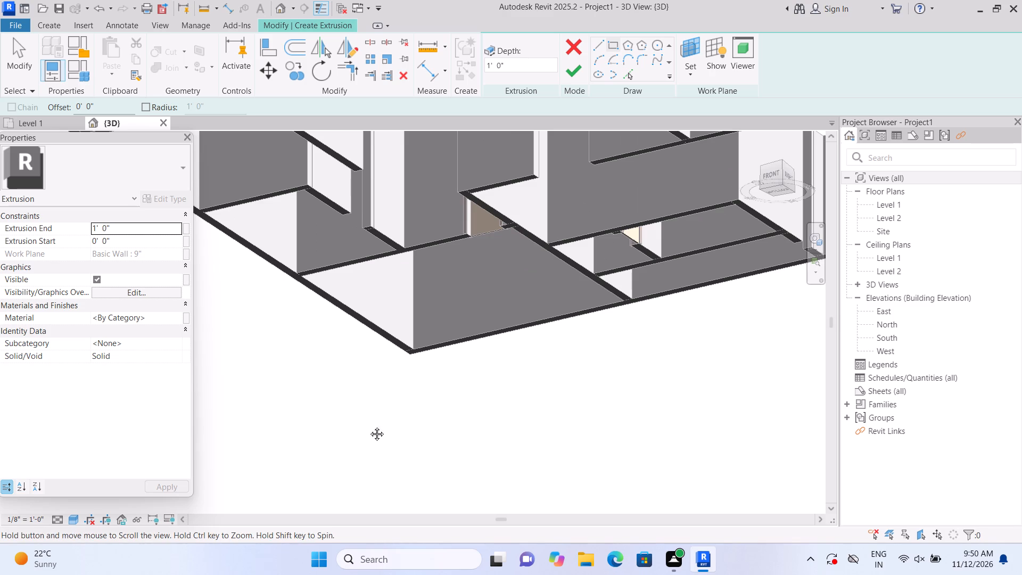
middle_drag(369, 426, 326, 405)
scroll(419, 376, up, 4)
scroll(206, 232, up, 1)
scroll(320, 330, up, 2)
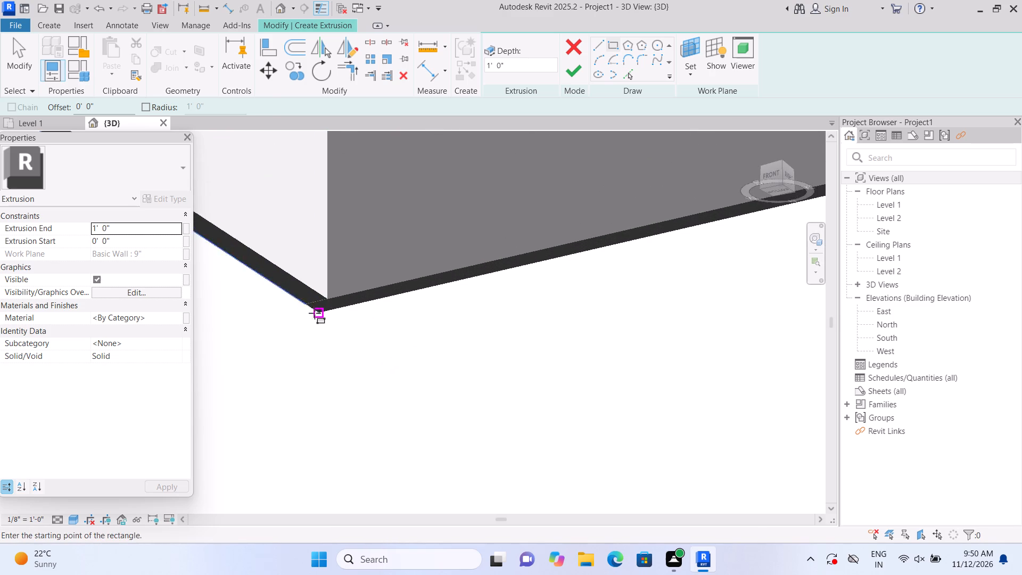
scroll(315, 313, up, 6)
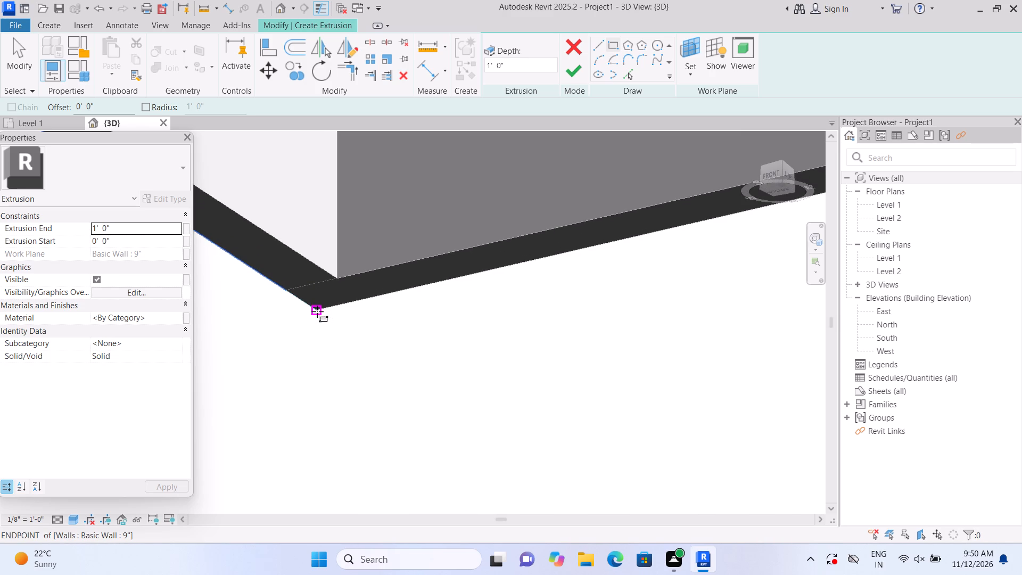
click(317, 311)
scroll(374, 267, down, 14)
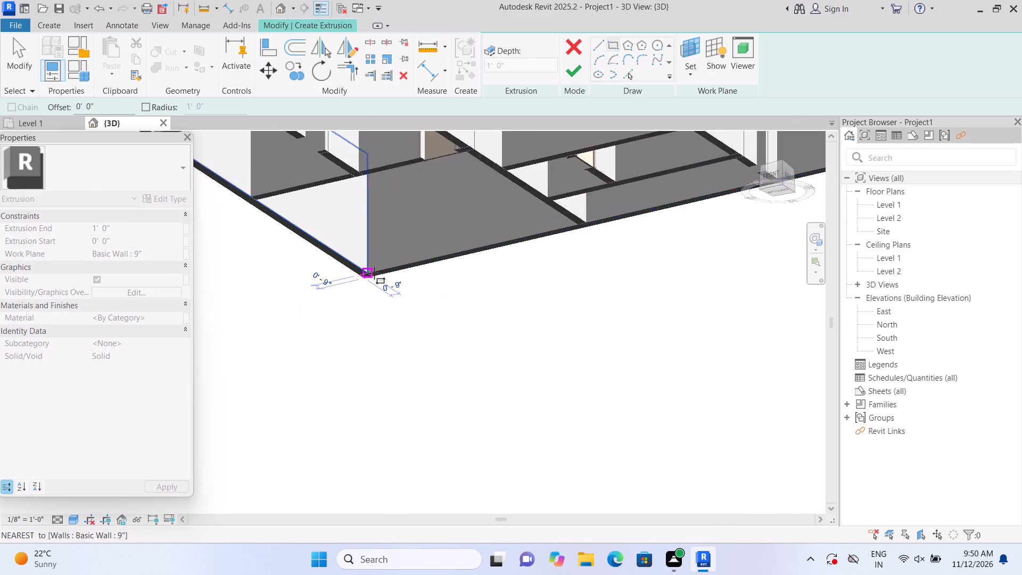
scroll(374, 273, down, 7)
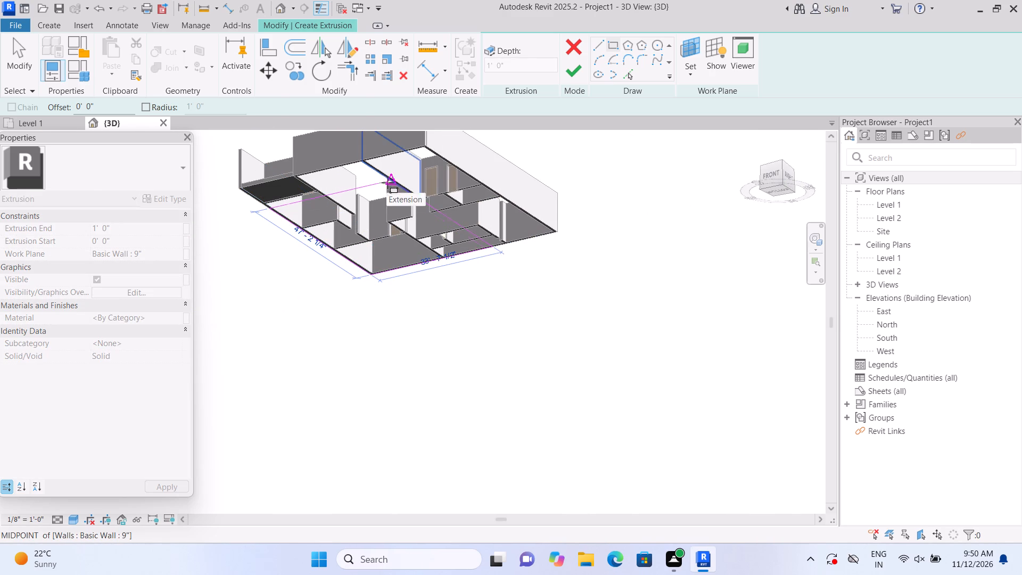
middle_drag(388, 183, 458, 298)
scroll(459, 287, up, 5)
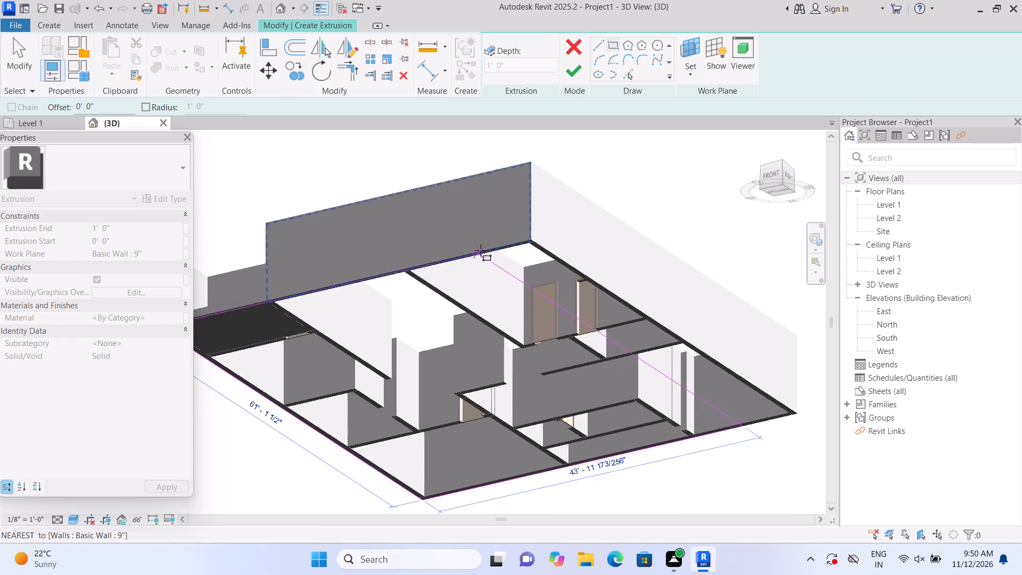
scroll(515, 241, up, 5)
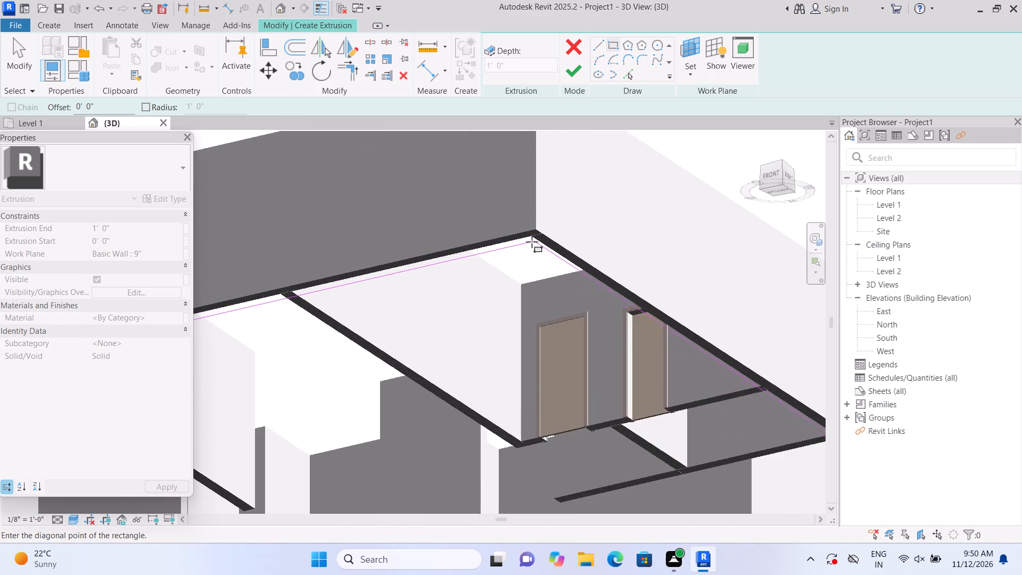
scroll(532, 242, up, 7)
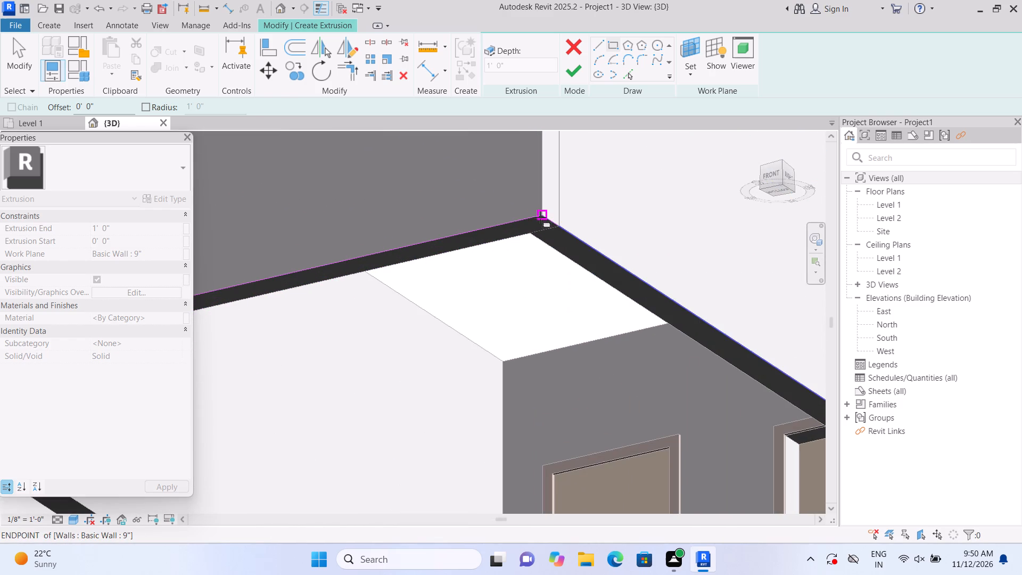
click(541, 217)
scroll(541, 216, down, 3)
click(571, 67)
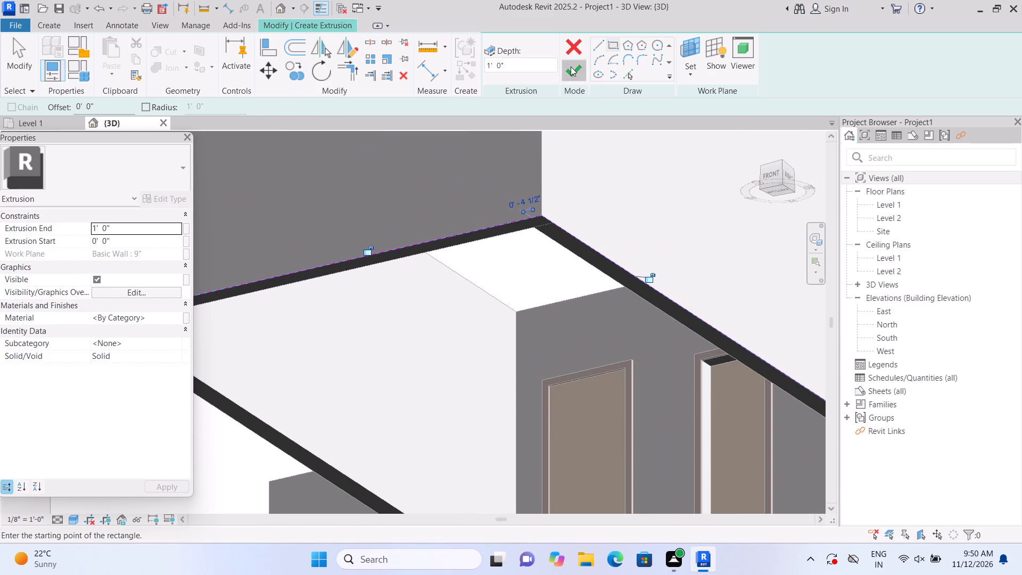
scroll(574, 187, down, 12)
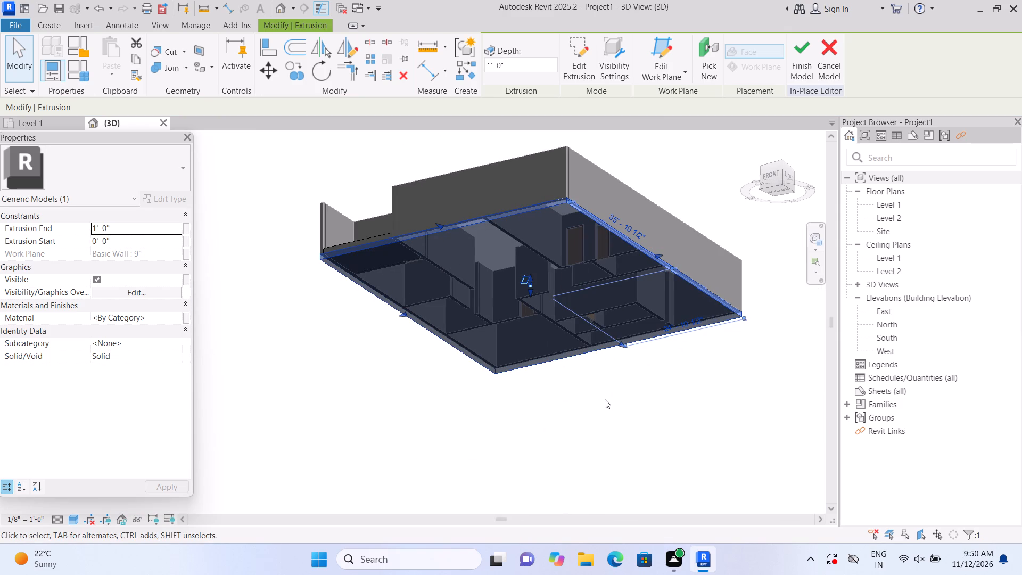
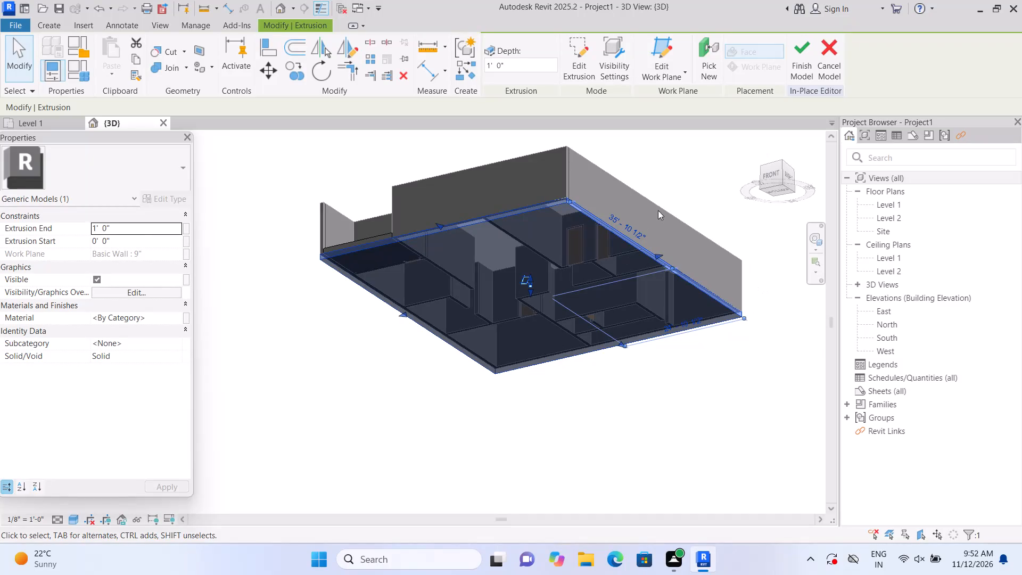
Stretch the front edge of the base extrusion outward so the slab projects beyond the front exterior wall.
click(661, 146)
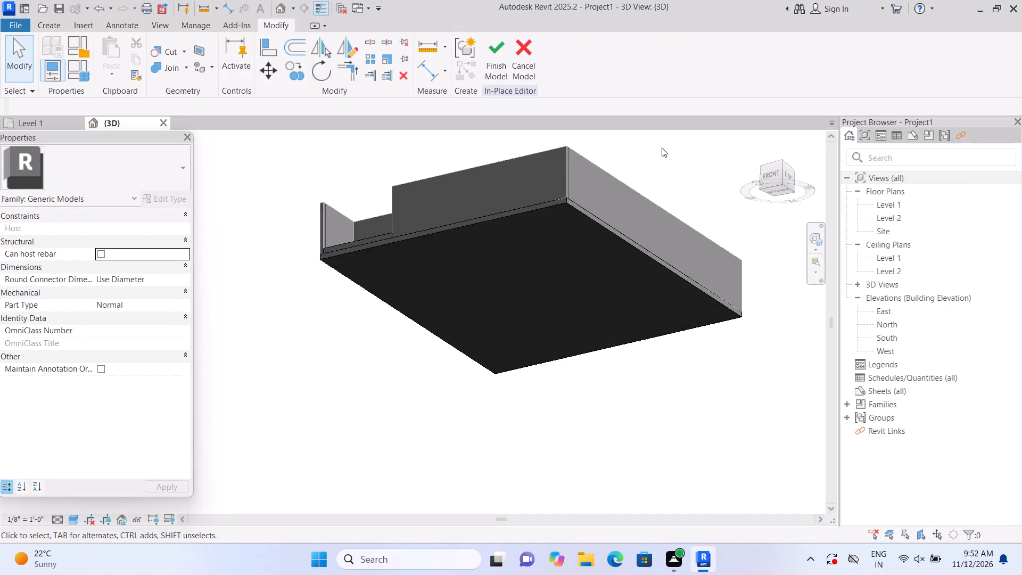
scroll(663, 170, down, 3)
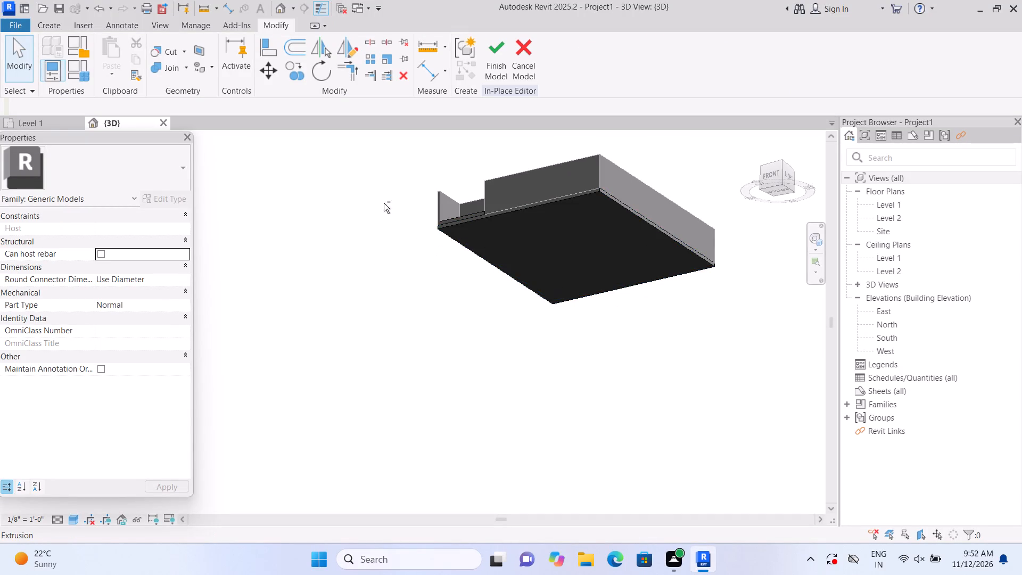
shift+middle_drag(384, 203, 386, 410)
middle_drag(408, 324, 344, 418)
scroll(455, 420, up, 3)
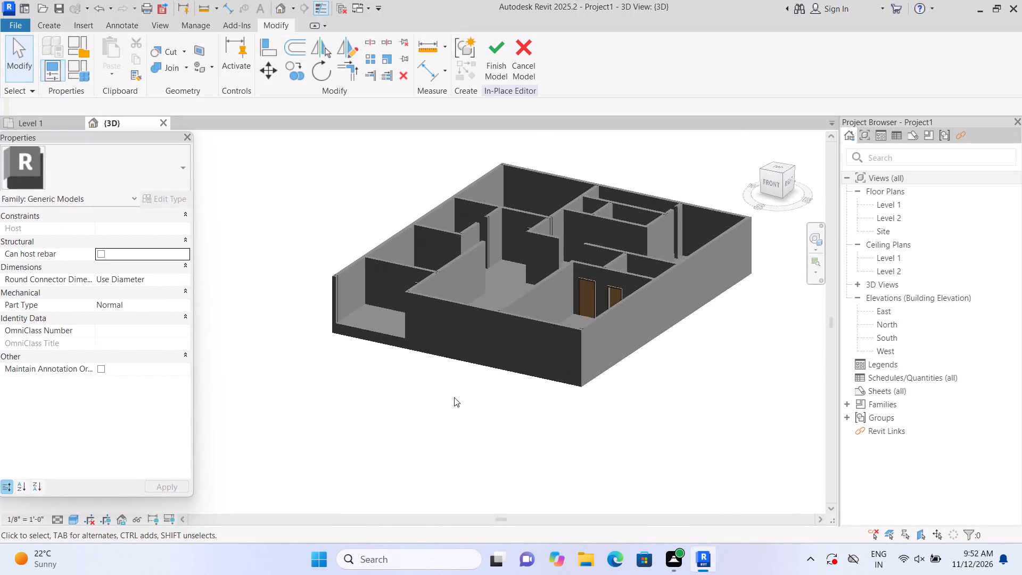
scroll(454, 397, up, 2)
middle_drag(444, 391, 401, 413)
scroll(401, 412, up, 3)
middle_drag(423, 391, 481, 367)
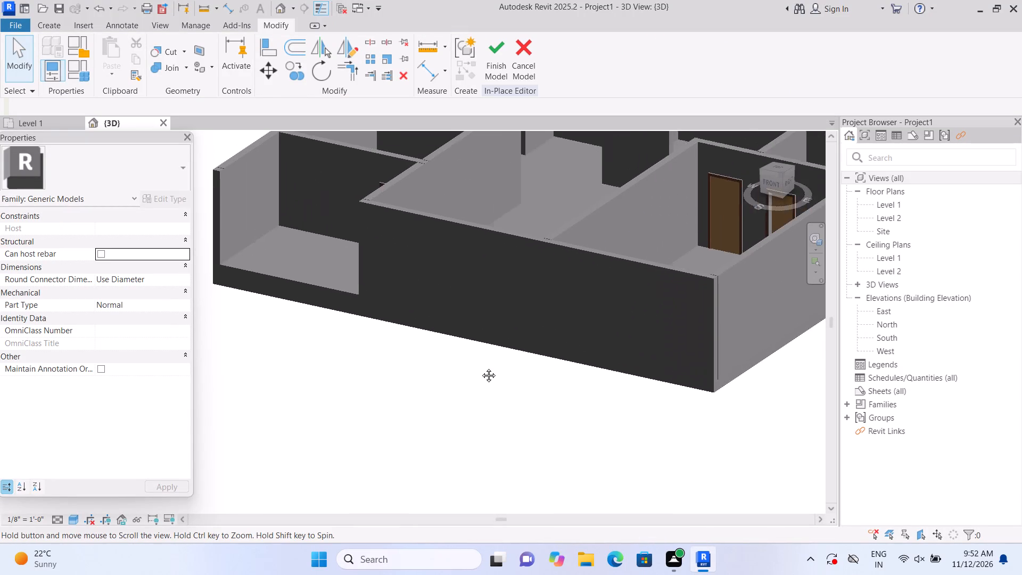
middle_drag(481, 367, 482, 366)
scroll(482, 366, up, 1)
click(530, 325)
scroll(531, 325, down, 1)
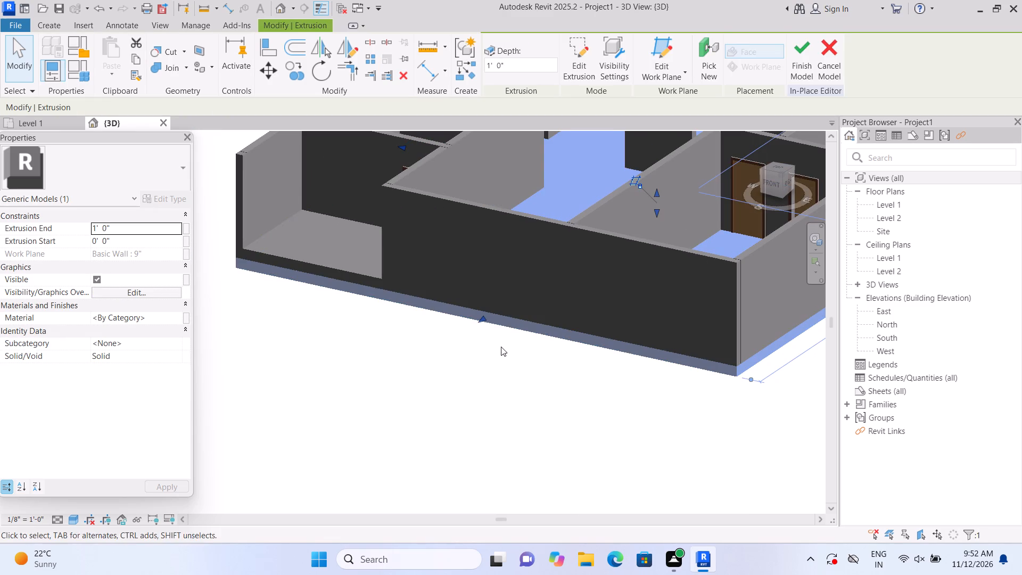
drag(483, 315, 436, 361)
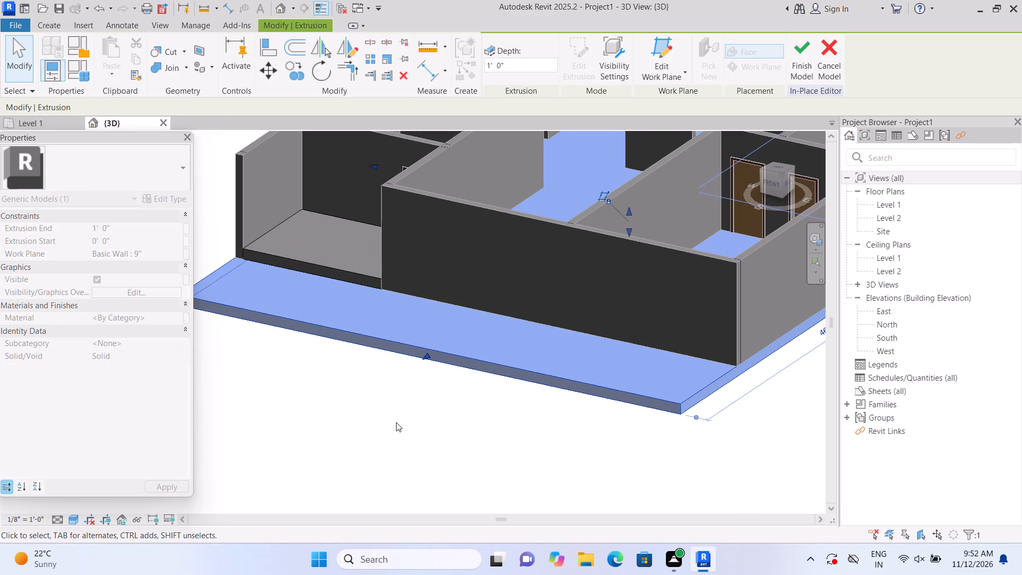
click(391, 428)
Stretch the right-side edge of the base extrusion outward past the right exterior wall.
scroll(384, 421, down, 4)
middle_drag(376, 422, 298, 413)
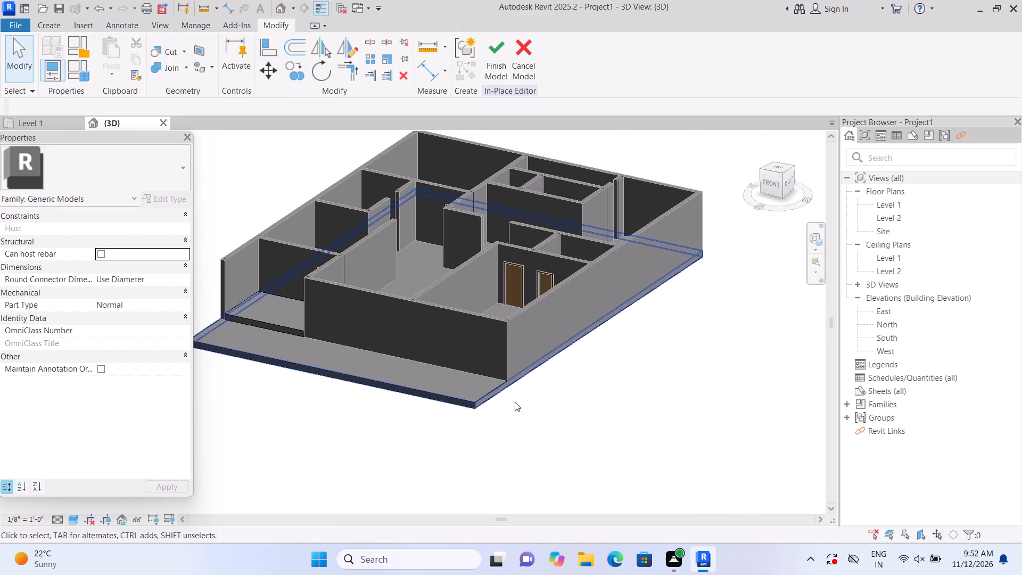
scroll(527, 400, up, 2)
click(493, 382)
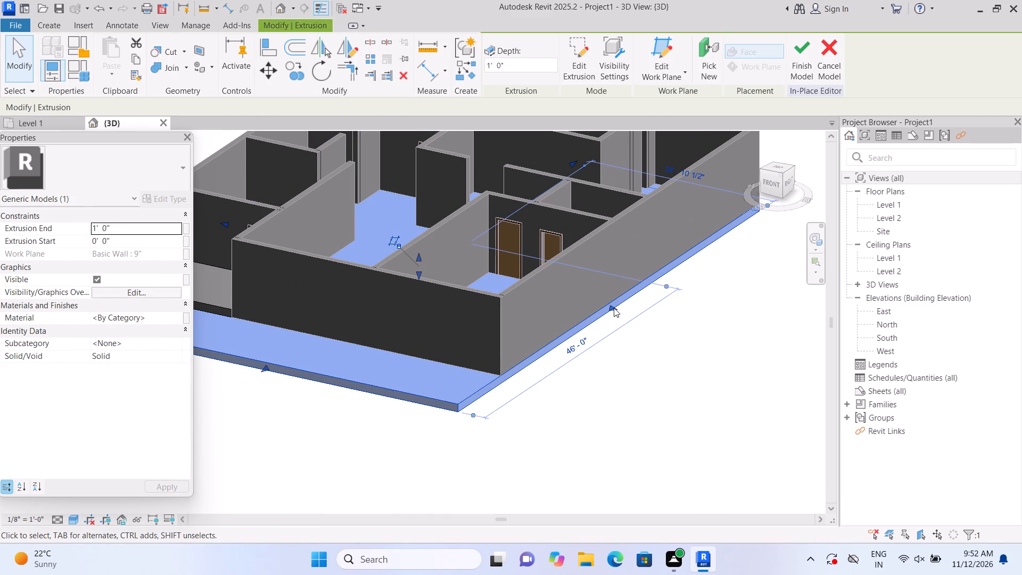
drag(614, 307, 666, 339)
scroll(667, 342, down, 5)
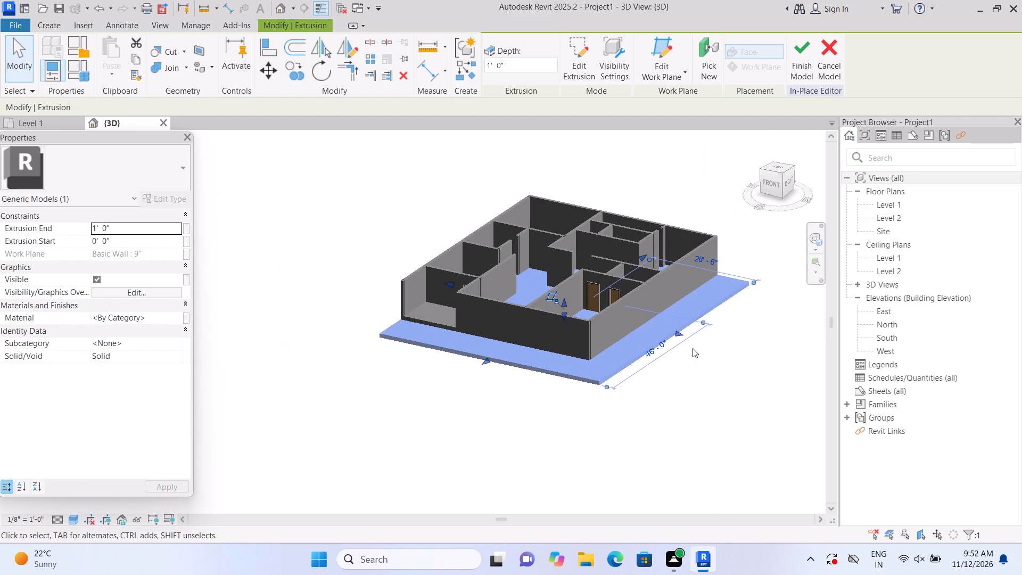
click(329, 459)
Stretch the left-side edge of the base extrusion outward past the left exterior wall.
shift+middle_drag(273, 411, 320, 462)
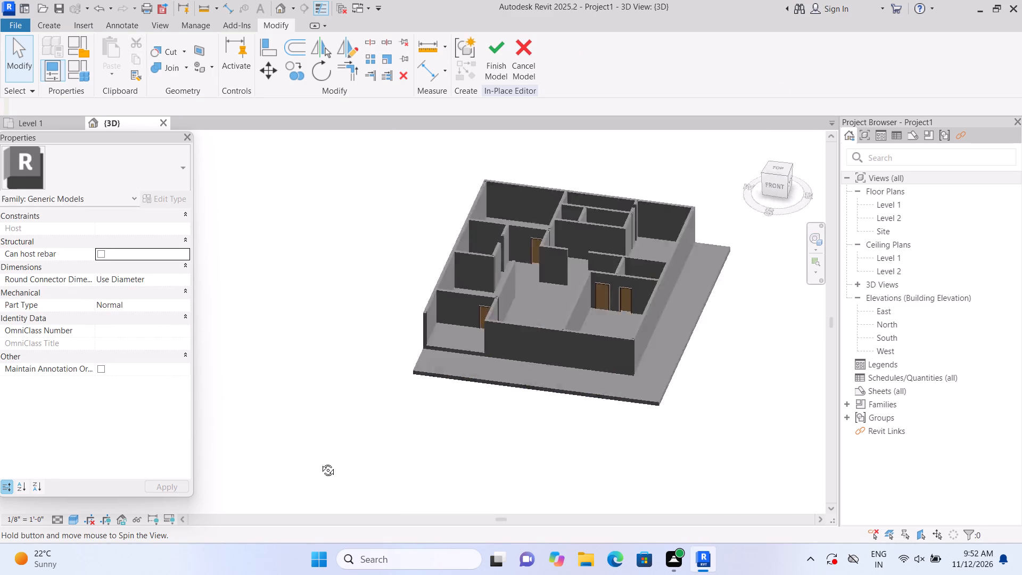
shift+middle_drag(320, 462, 450, 383)
scroll(459, 364, up, 5)
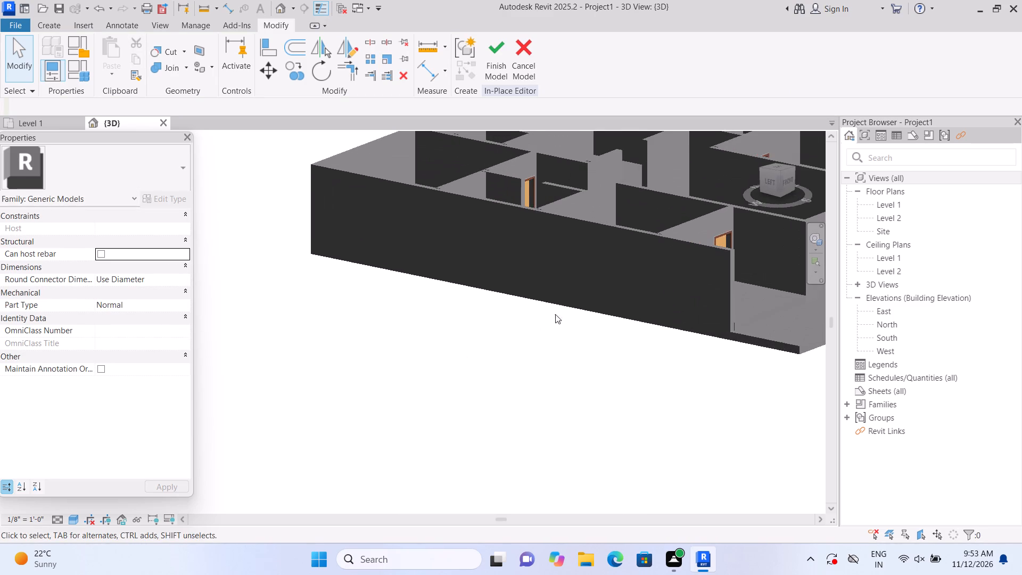
double_click(586, 301)
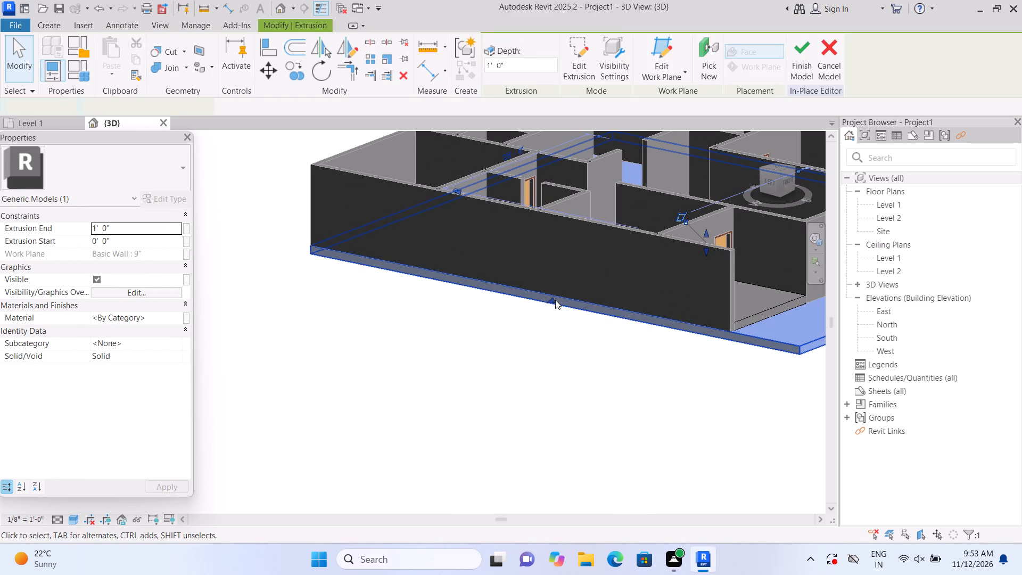
click(504, 80)
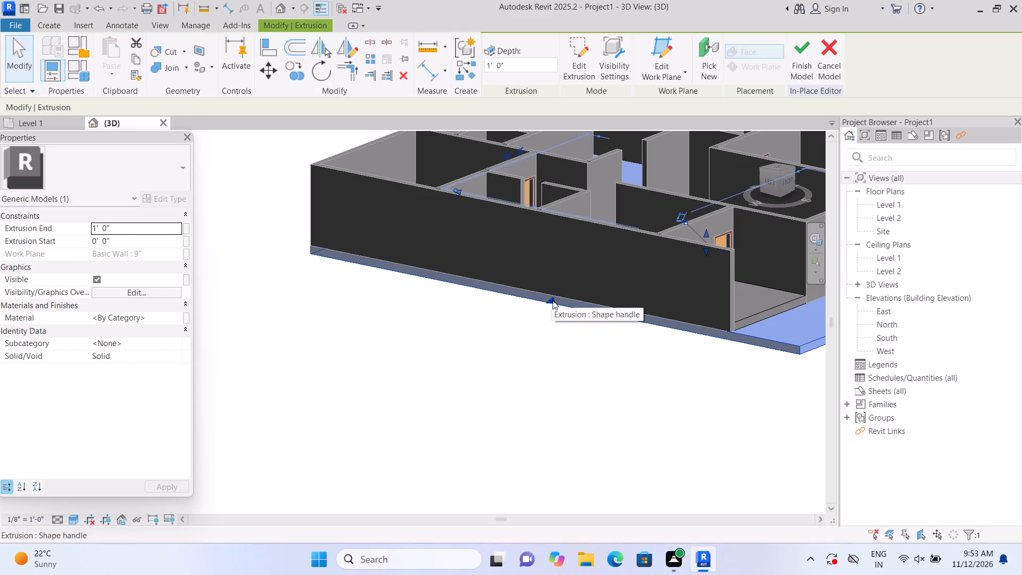
drag(553, 300, 505, 332)
click(475, 402)
scroll(474, 400, down, 2)
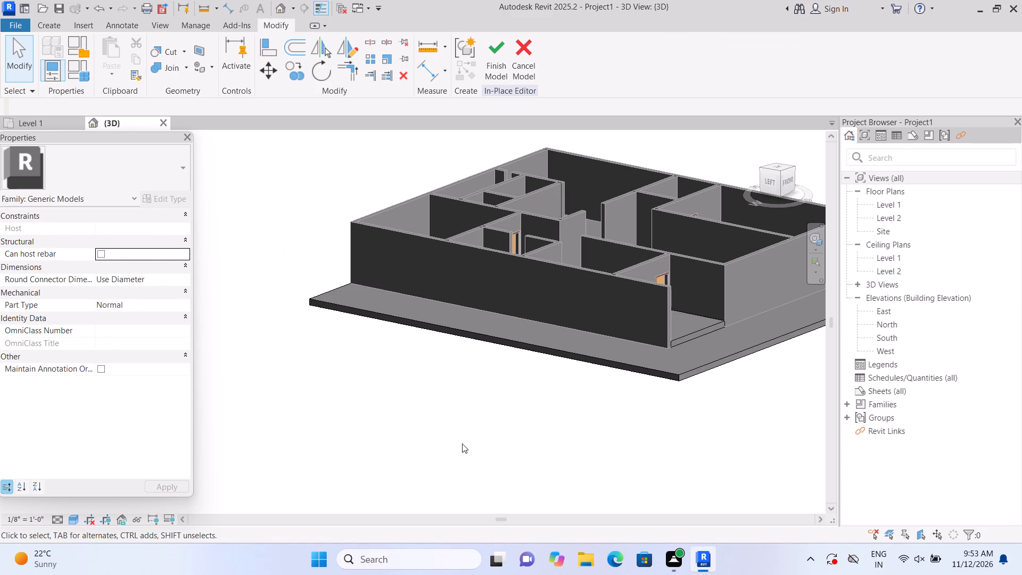
Stretch the back edge of the base extrusion outward past the back exterior wall.
shift+middle_drag(442, 425, 477, 463)
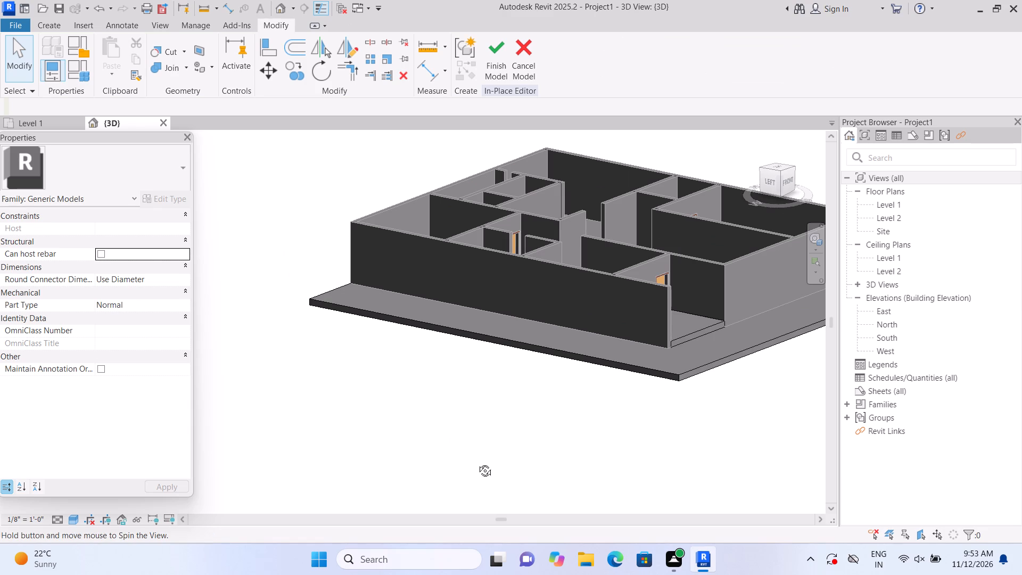
shift+middle_drag(477, 463, 507, 474)
shift+middle_drag(351, 398, 482, 414)
shift+middle_drag(451, 434, 451, 433)
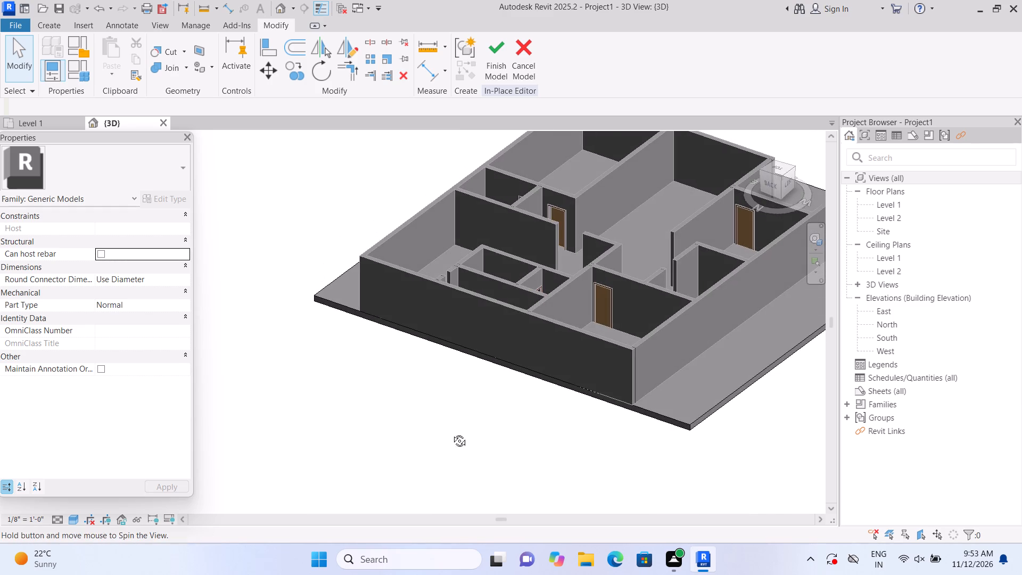
shift+middle_drag(451, 433, 451, 383)
scroll(477, 389, up, 3)
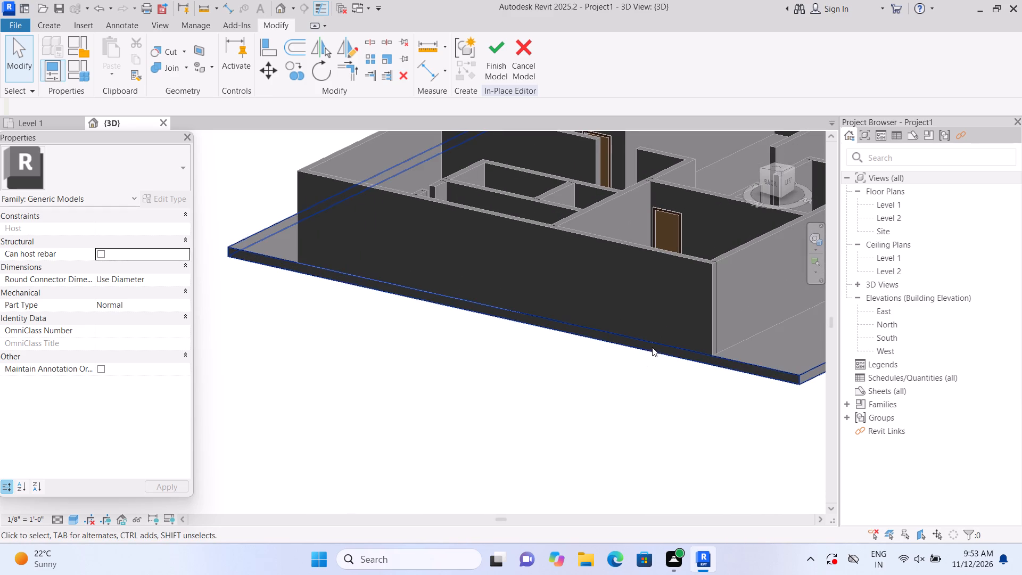
click(653, 347)
drag(509, 315, 484, 339)
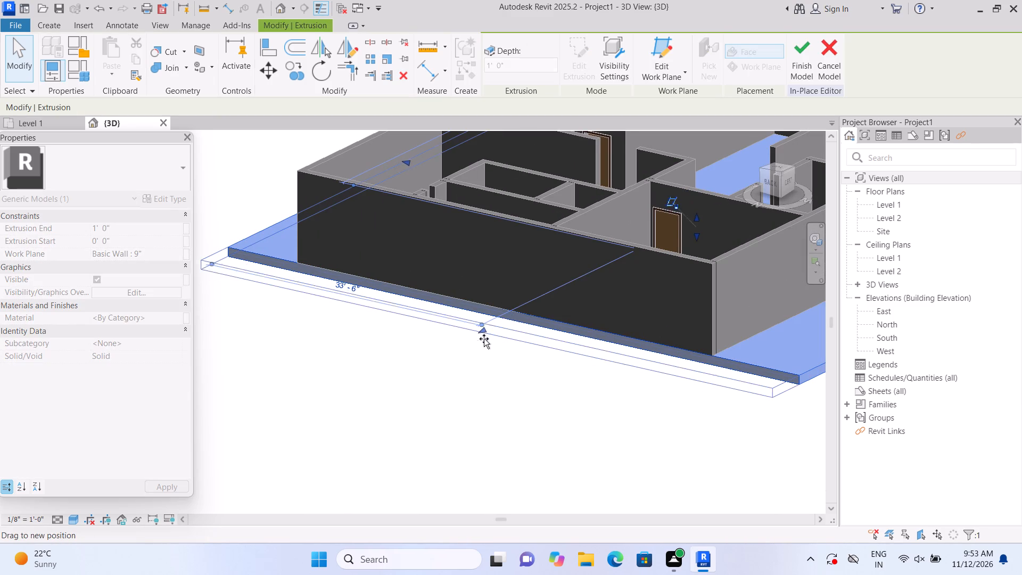
drag(484, 339, 457, 361)
click(427, 445)
scroll(427, 432, down, 7)
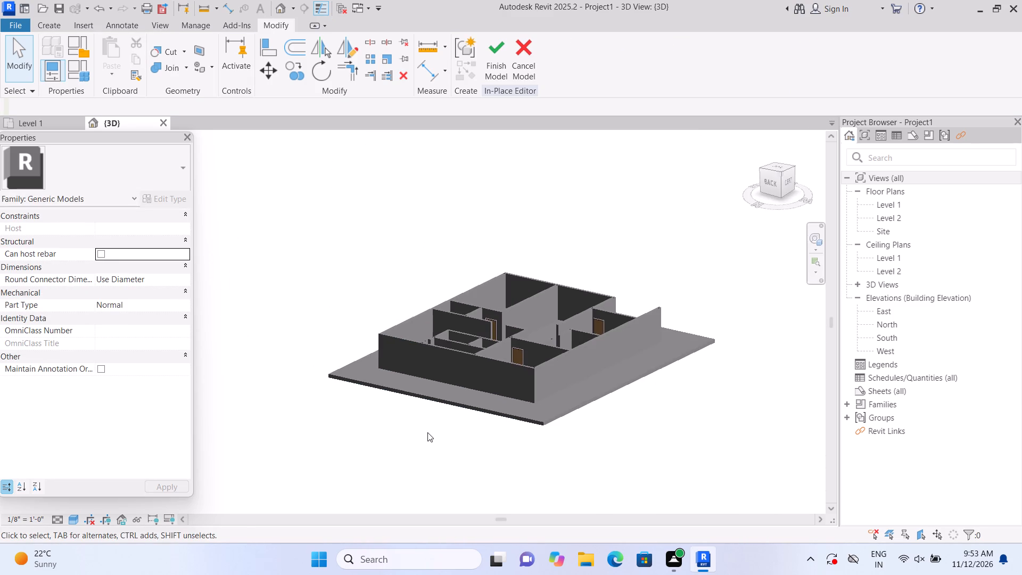
Return to the home isometric view and examine the base projection around all four sides of the building.
click(752, 136)
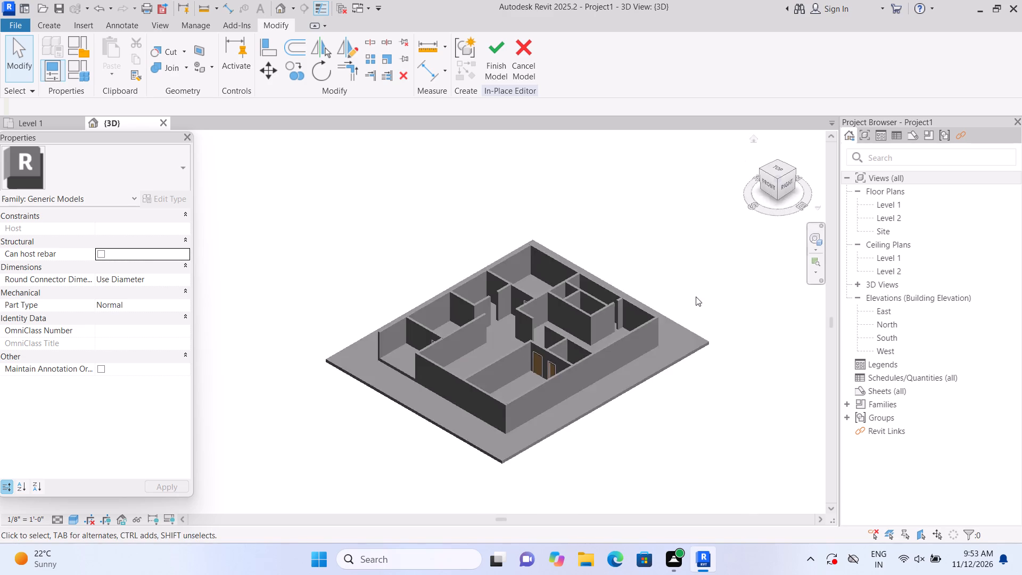
scroll(237, 466, up, 1)
middle_drag(237, 466, 322, 439)
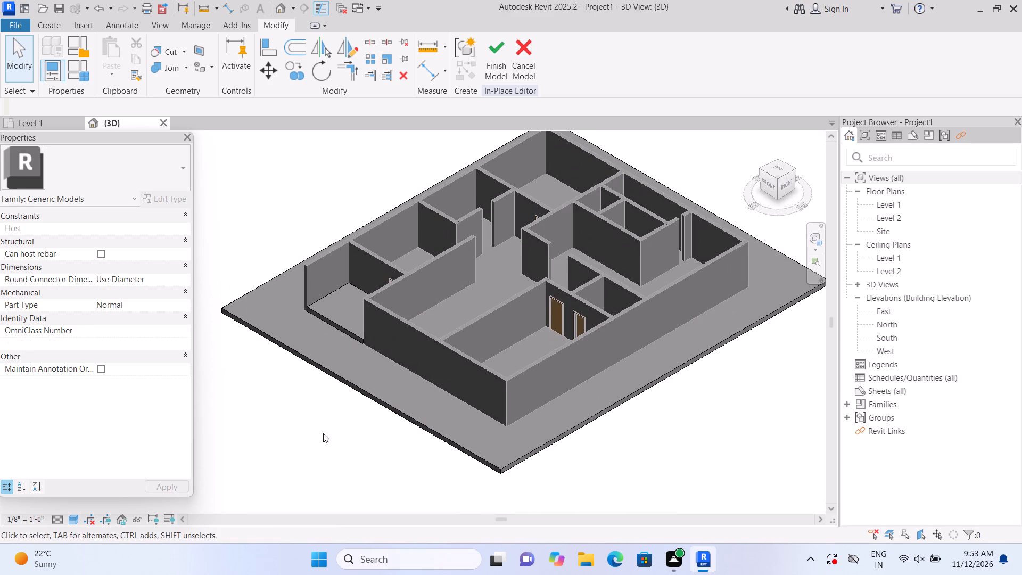
scroll(315, 367, up, 1)
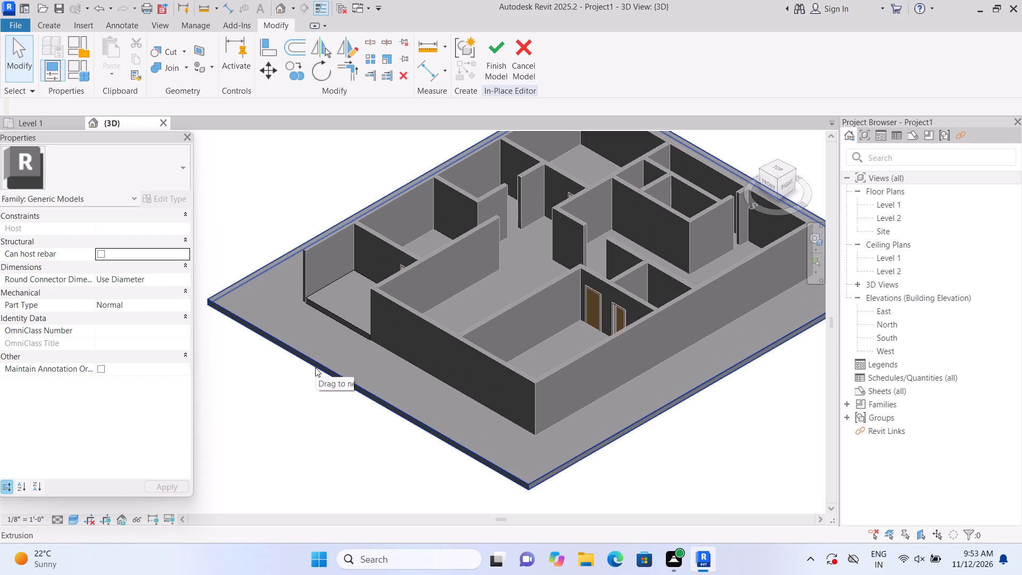
scroll(315, 367, down, 2)
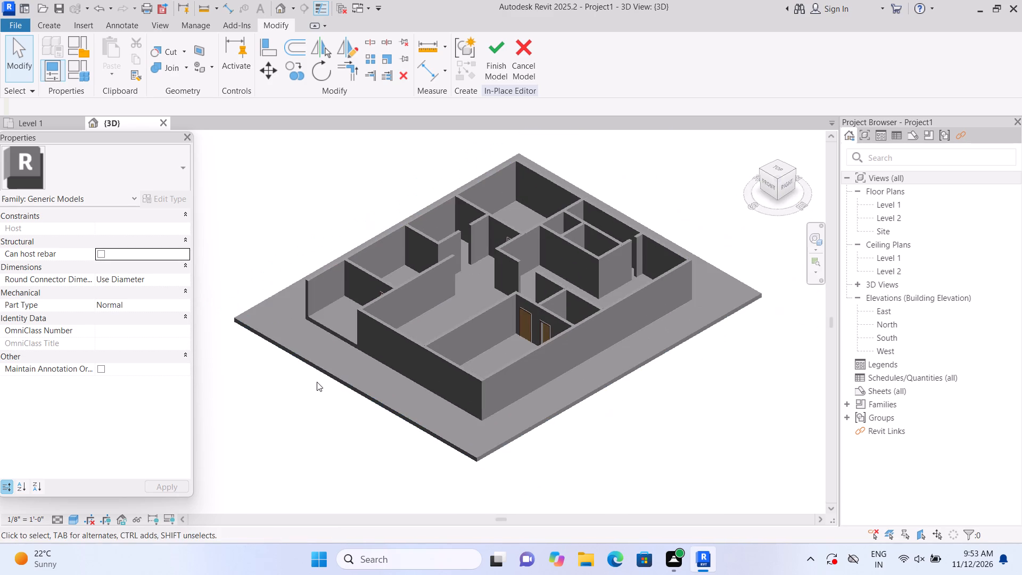
scroll(301, 418, up, 1)
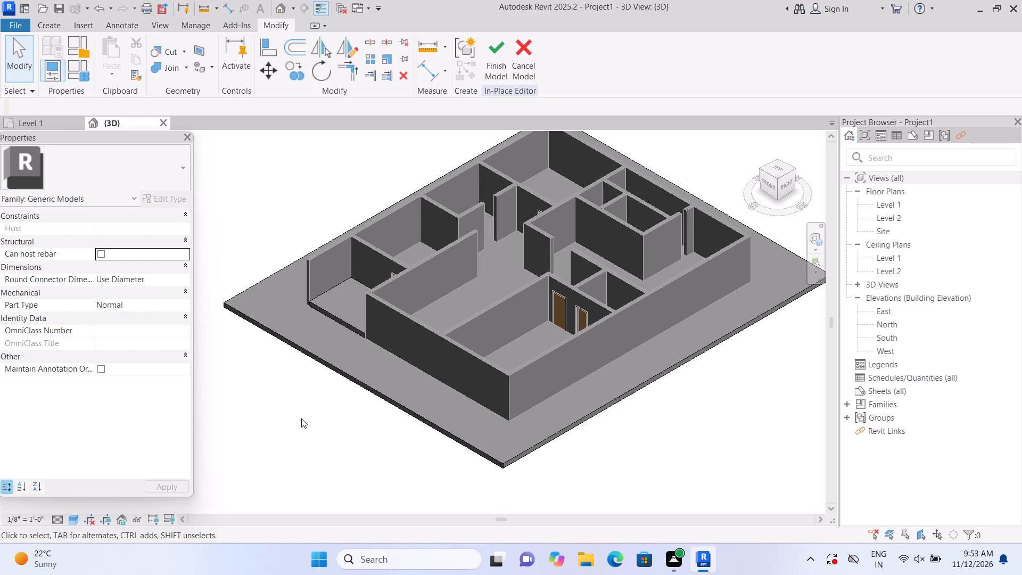
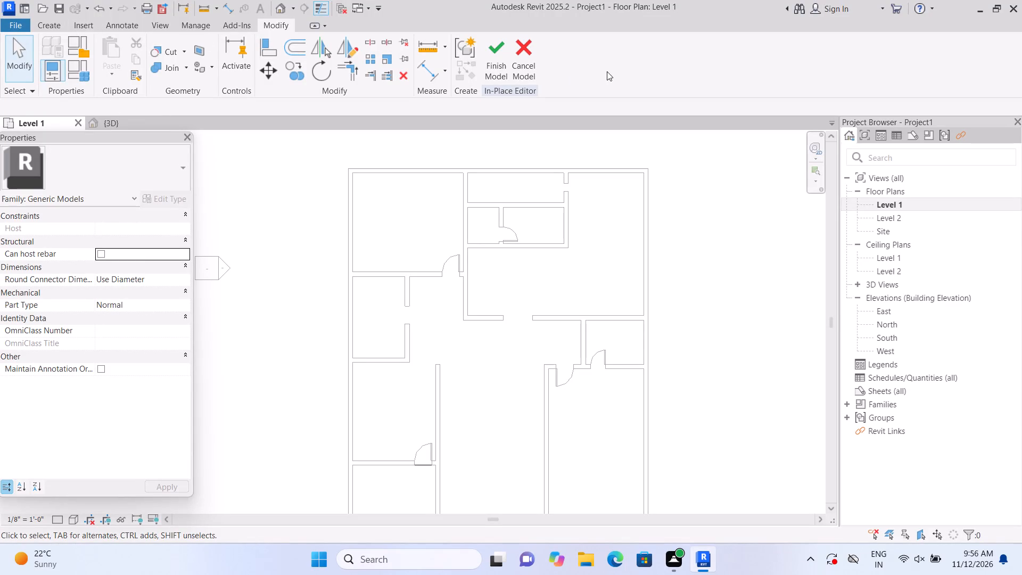
Finish the in-place model of the building base without saving the project.
click(500, 81)
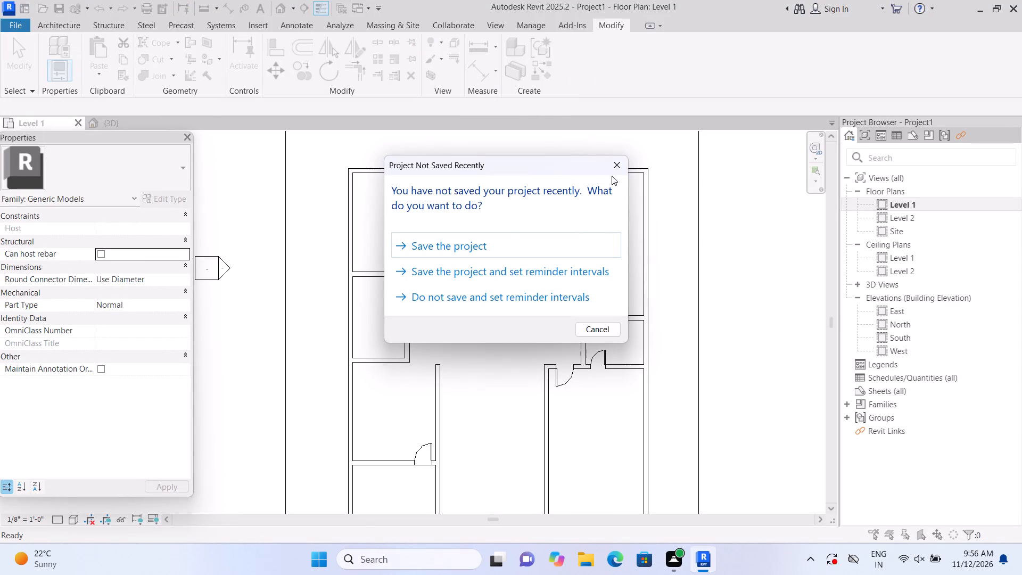
click(606, 167)
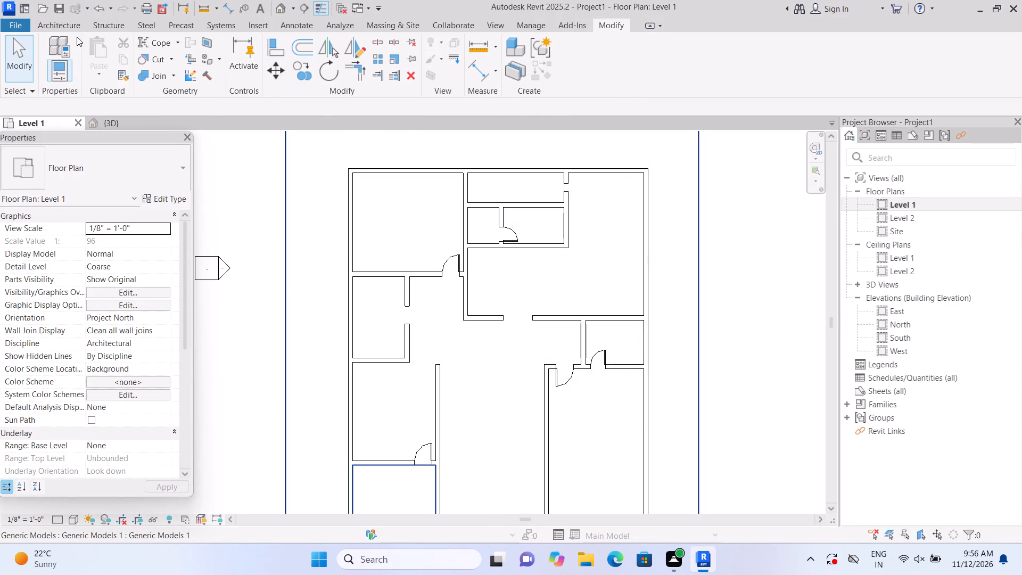
Start the Place Component command in the Level 1 floor plan.
click(77, 29)
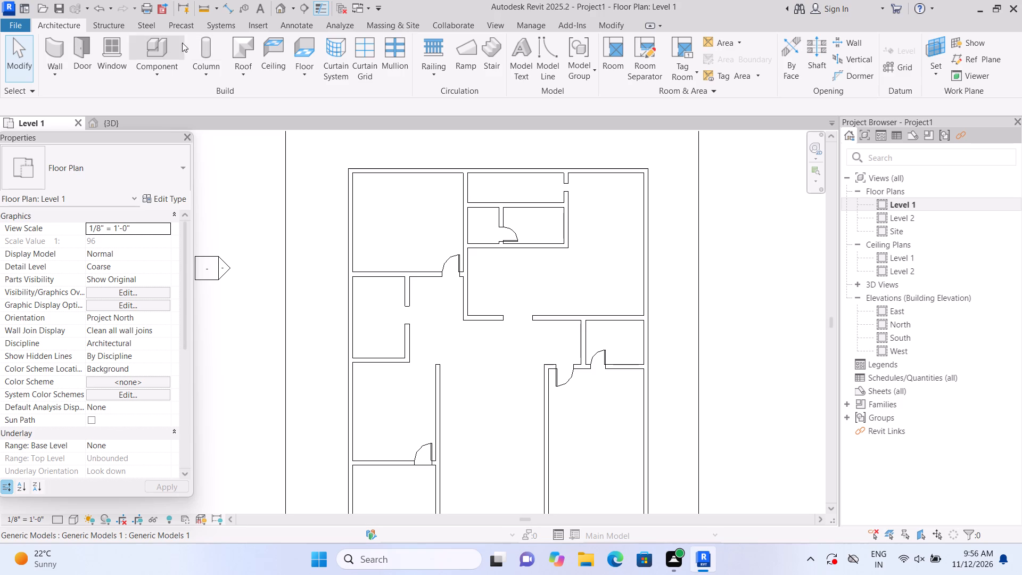
click(154, 44)
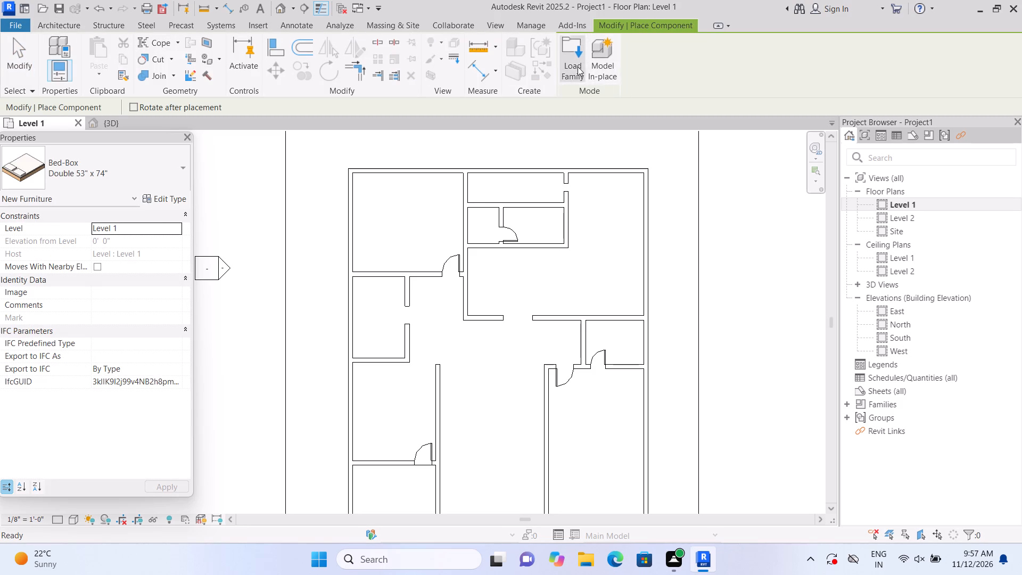
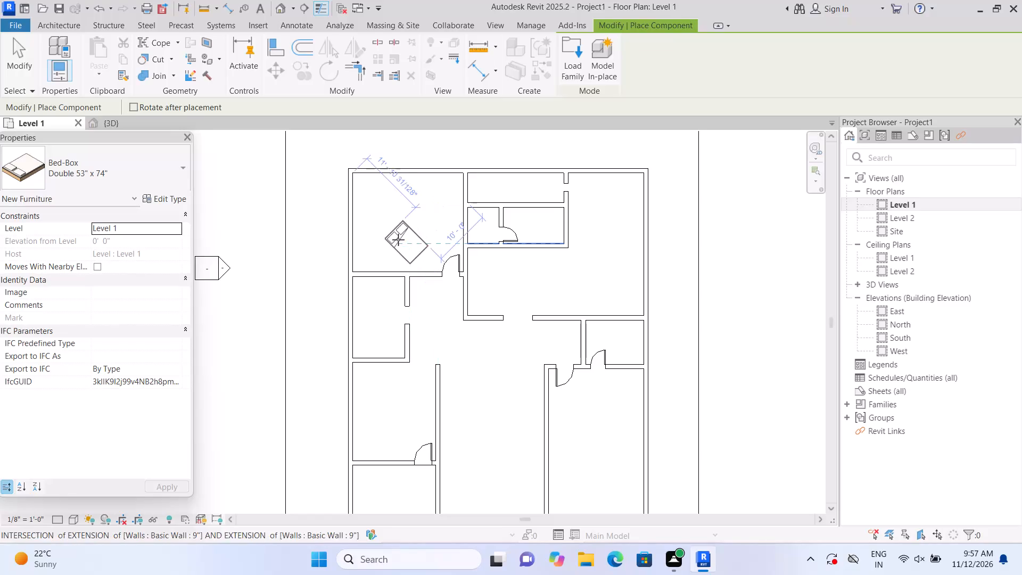
Place a Double 53" x 74" Bed-Box in the northwest room, headboard against the north wall and about 11' from the room's east wall.
key(space)
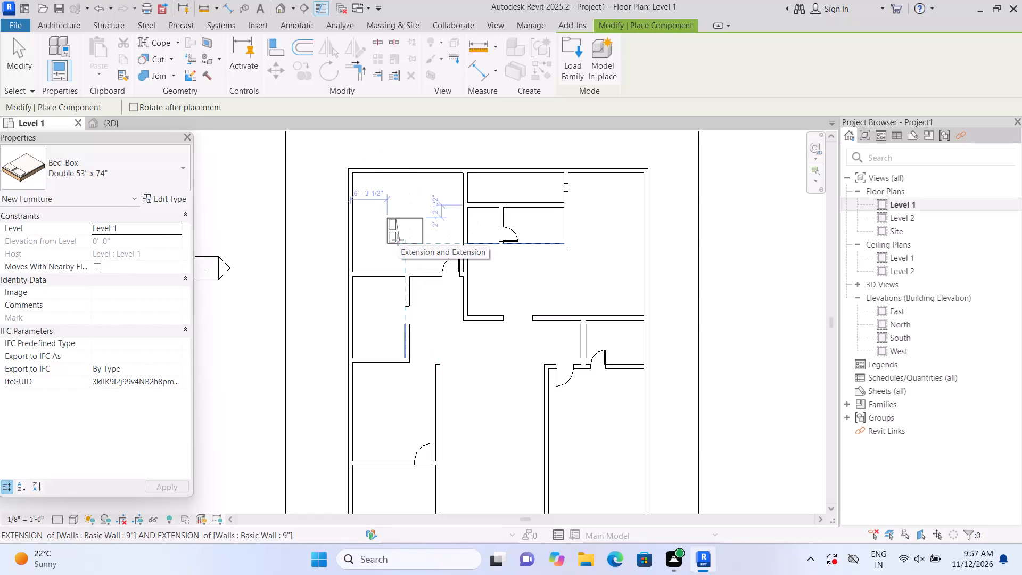
key(space)
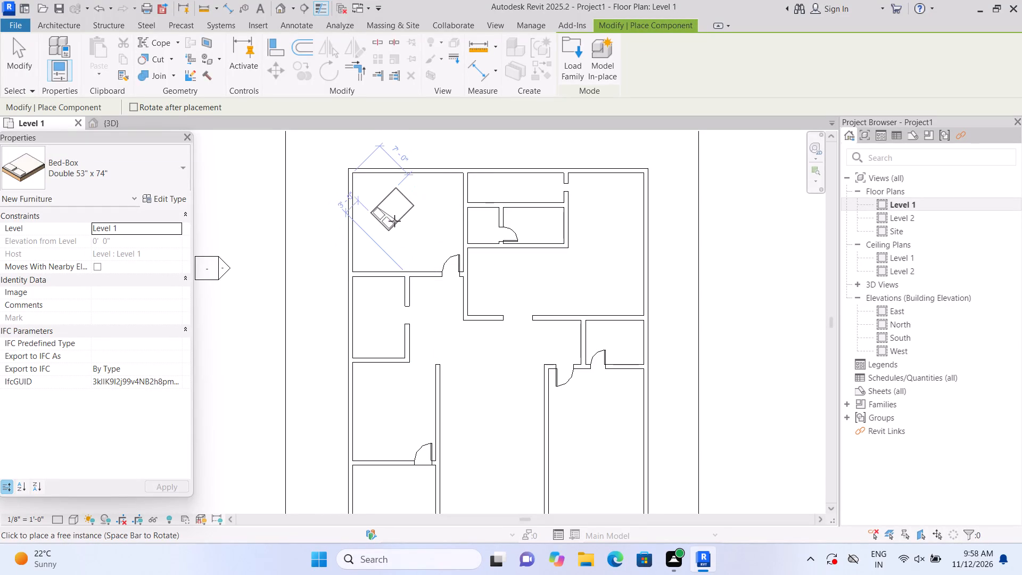
key(space)
key(space)
key(space)
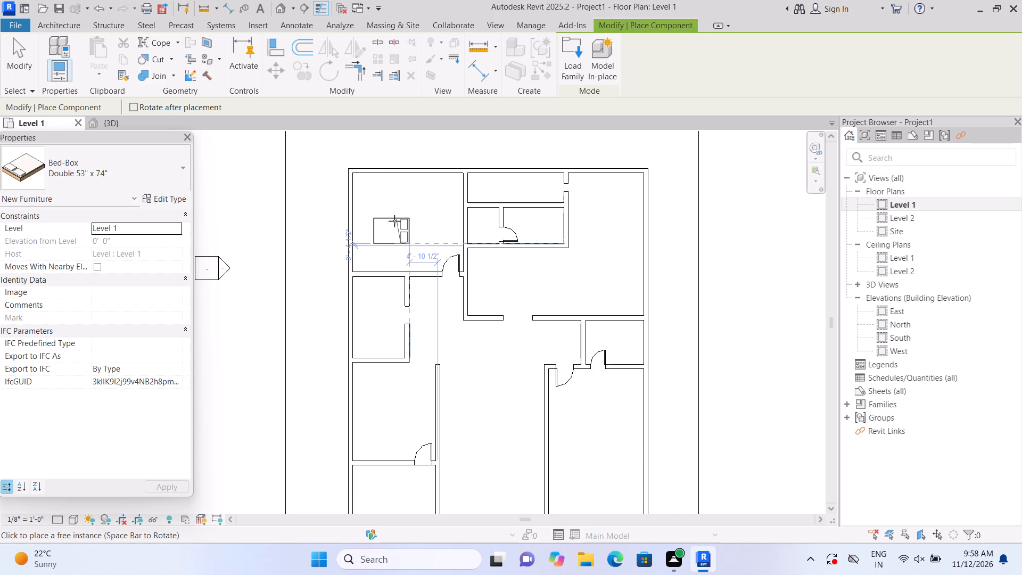
key(space)
key(space)
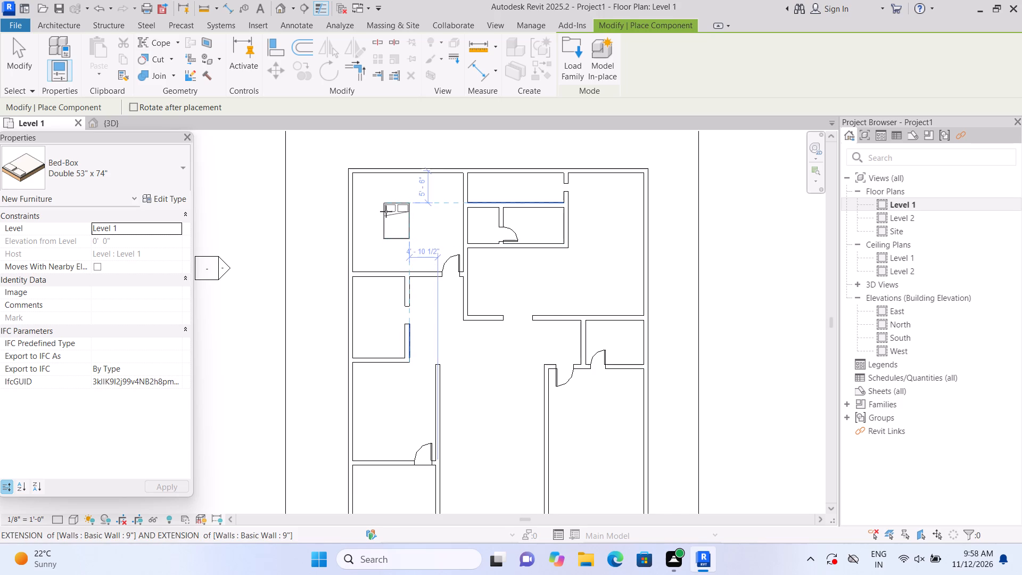
scroll(394, 202, up, 6)
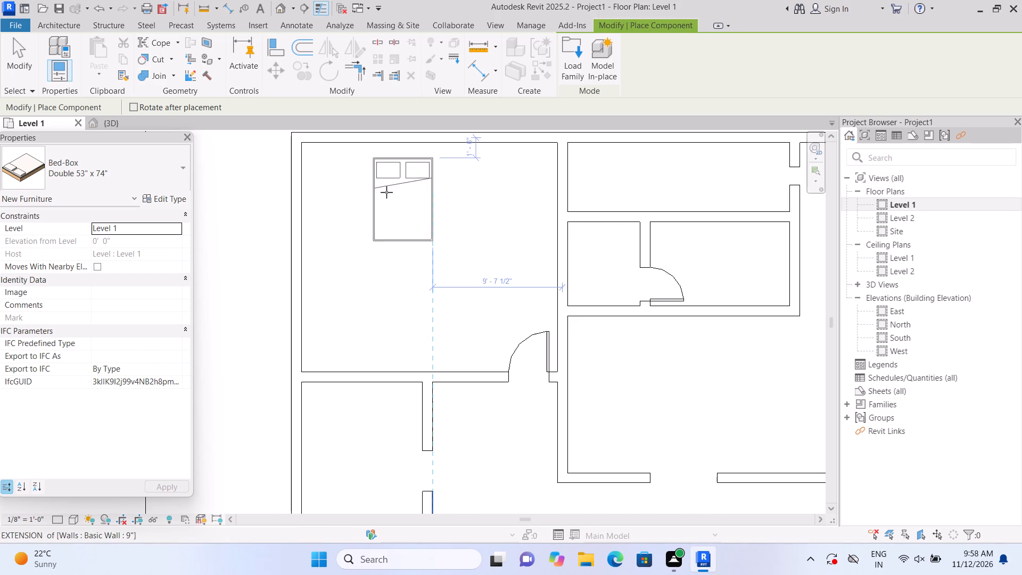
middle_drag(384, 200, 381, 237)
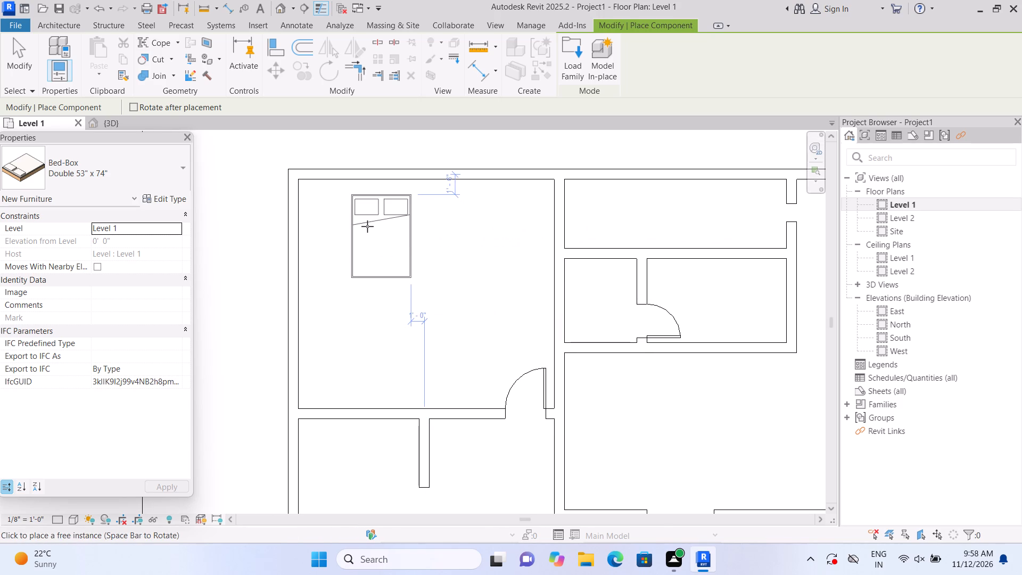
scroll(367, 226, up, 3)
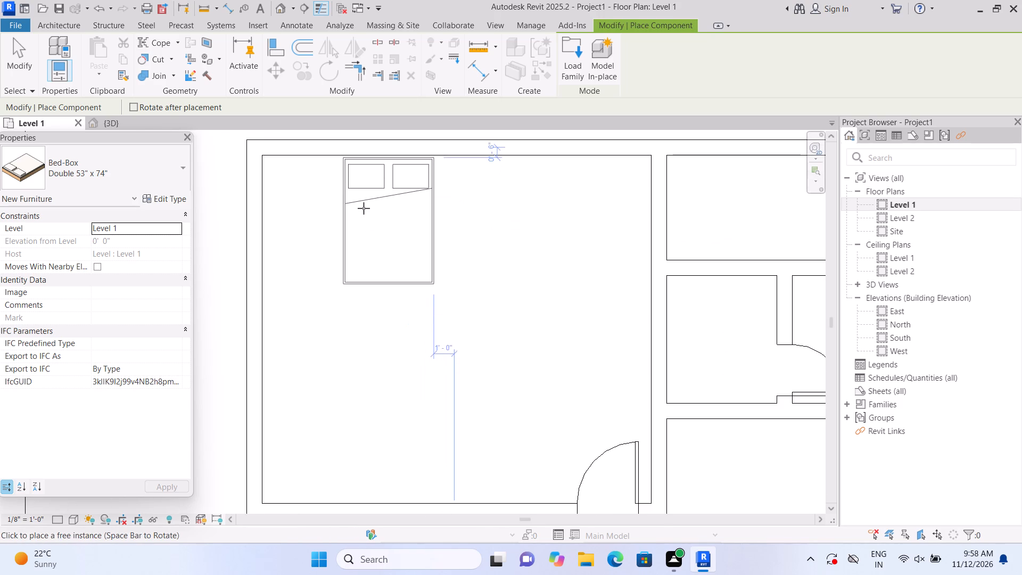
scroll(362, 210, up, 1)
click(362, 210)
Place a second Double 53" x 74" Bed-Box in the southeast room, headboard toward the east exterior wall, about 7'-10" from the south wall.
scroll(374, 247, down, 1)
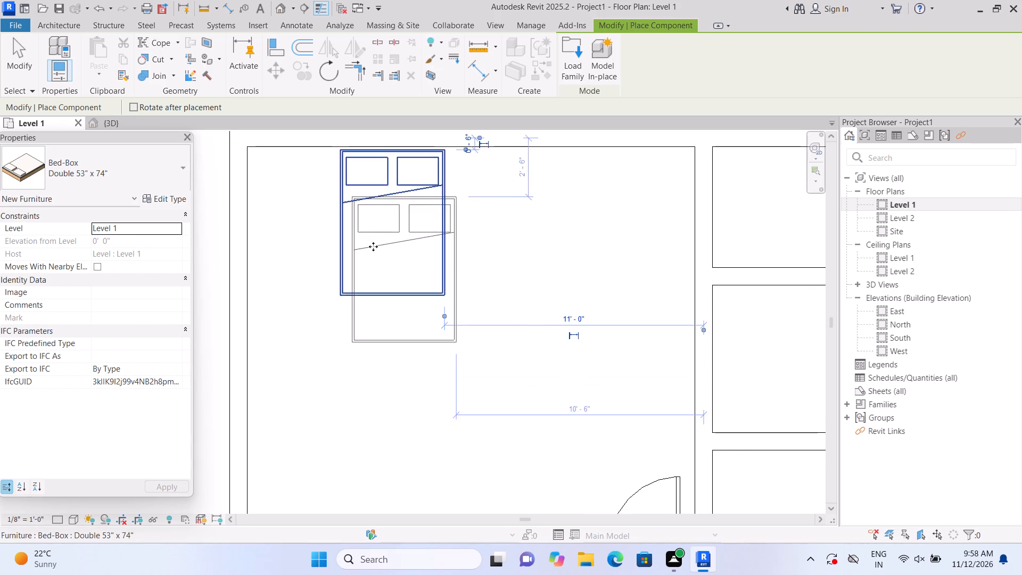
scroll(373, 247, down, 15)
middle_drag(414, 359, 421, 298)
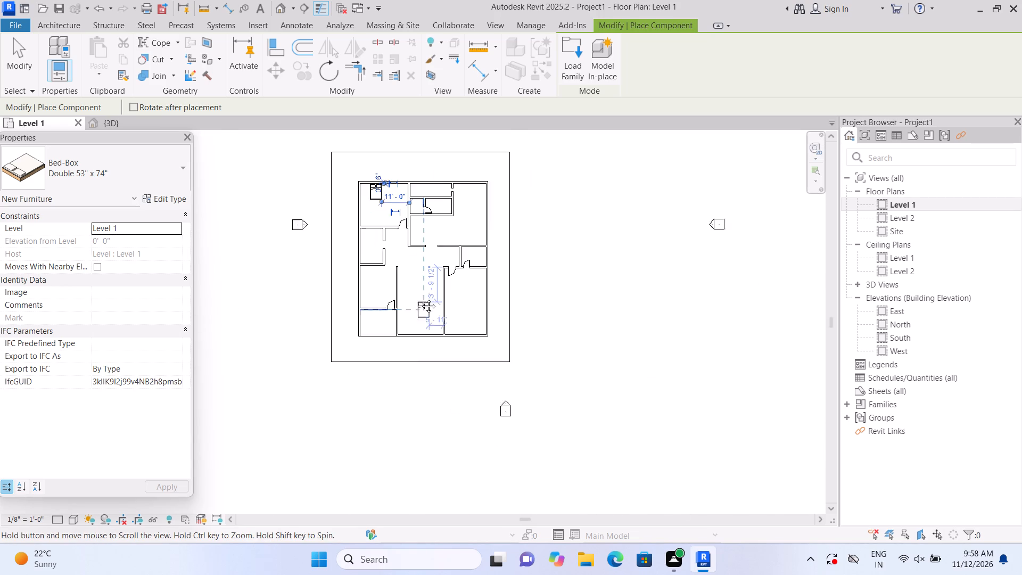
middle_drag(421, 298, 423, 277)
scroll(435, 294, up, 7)
key(space)
key(space)
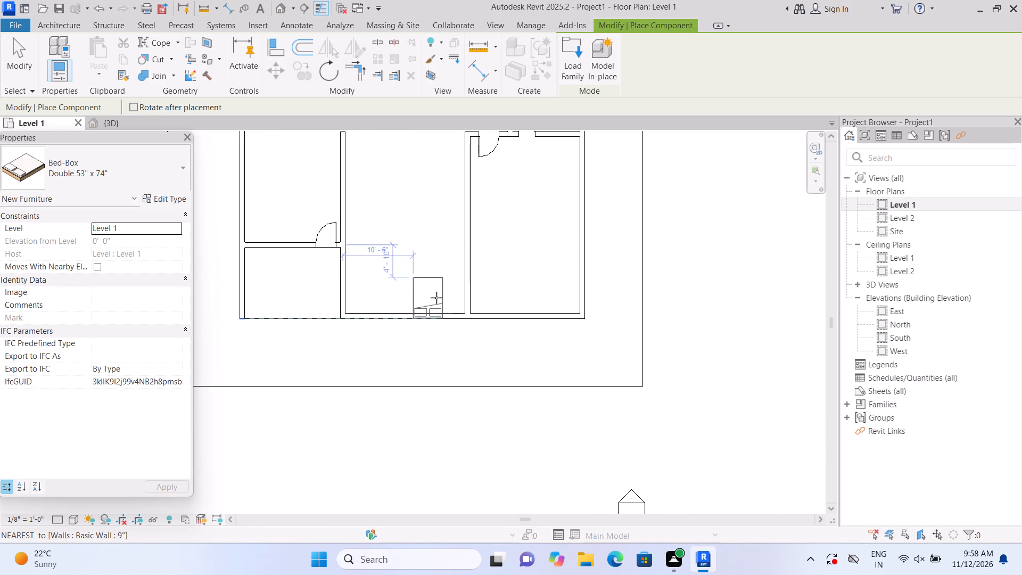
key(space)
scroll(550, 242, up, 4)
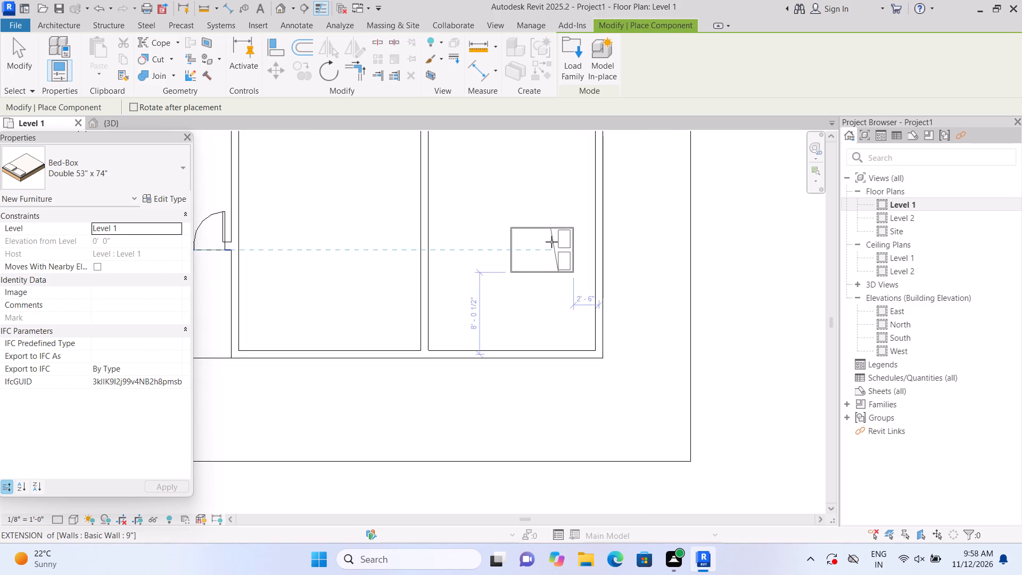
scroll(551, 242, up, 6)
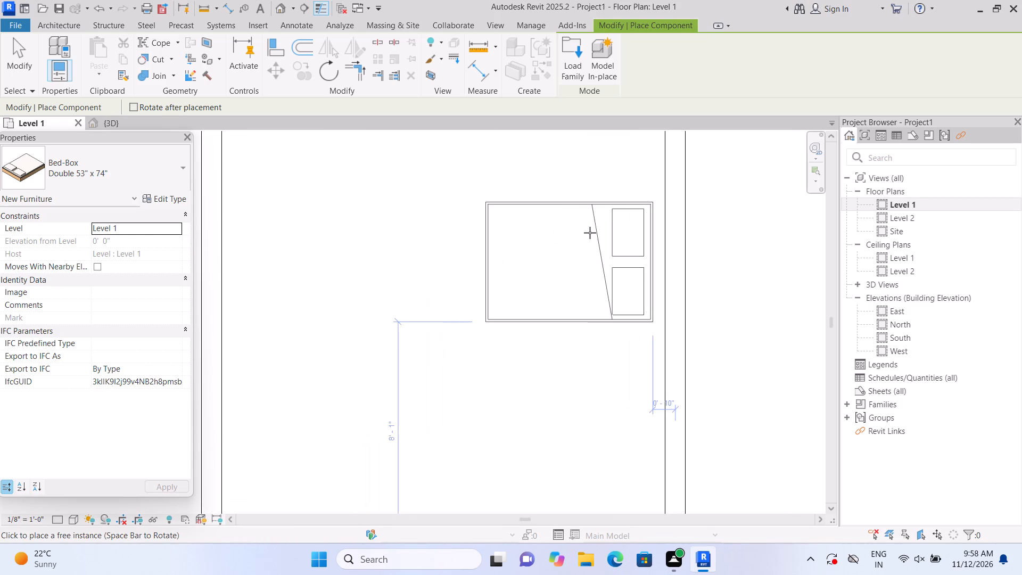
click(596, 239)
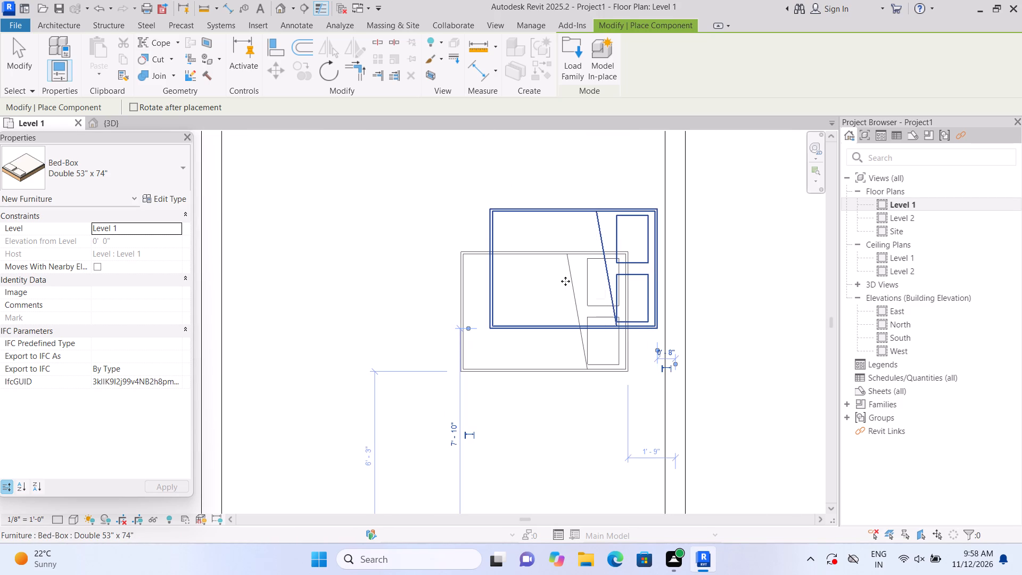
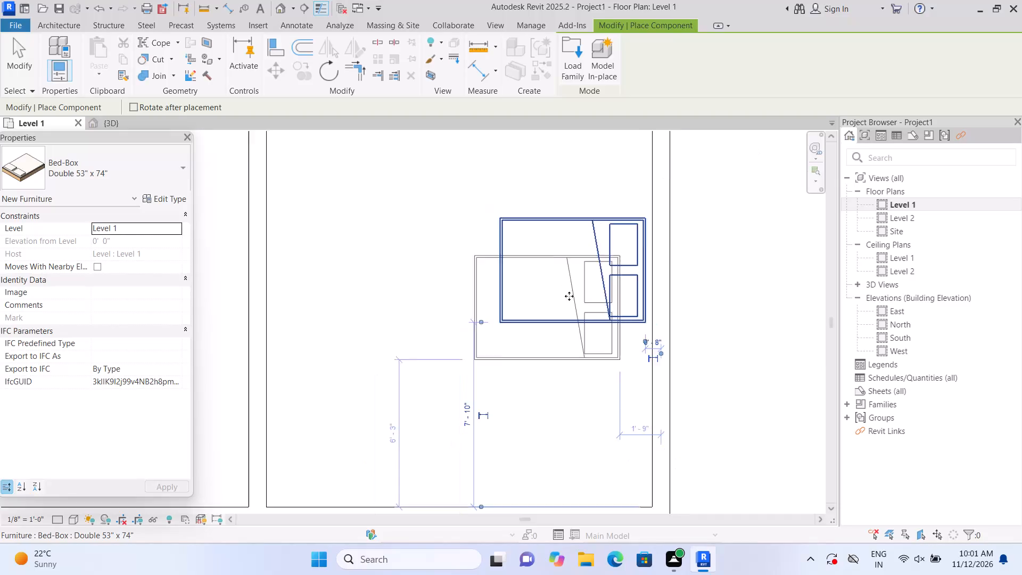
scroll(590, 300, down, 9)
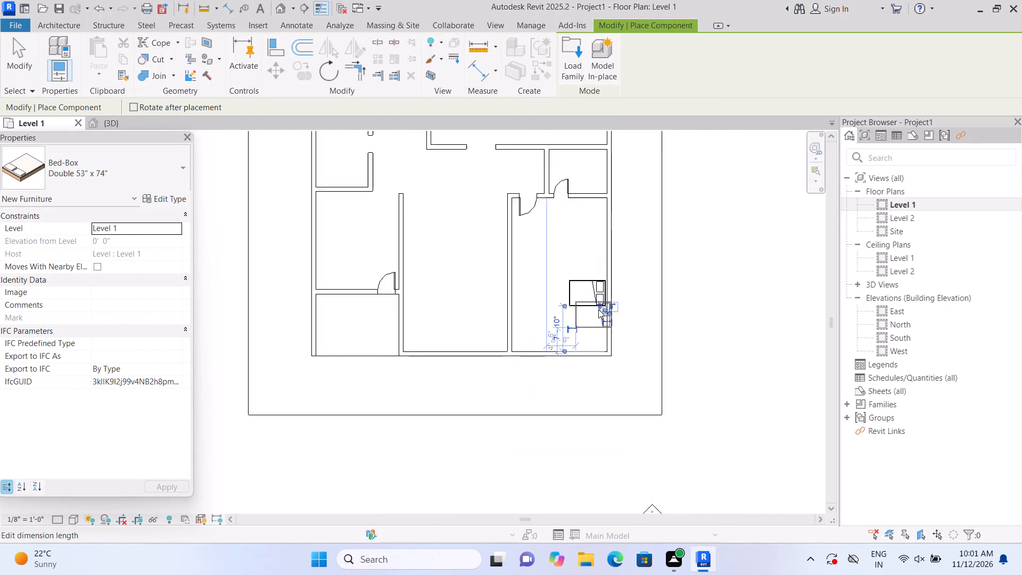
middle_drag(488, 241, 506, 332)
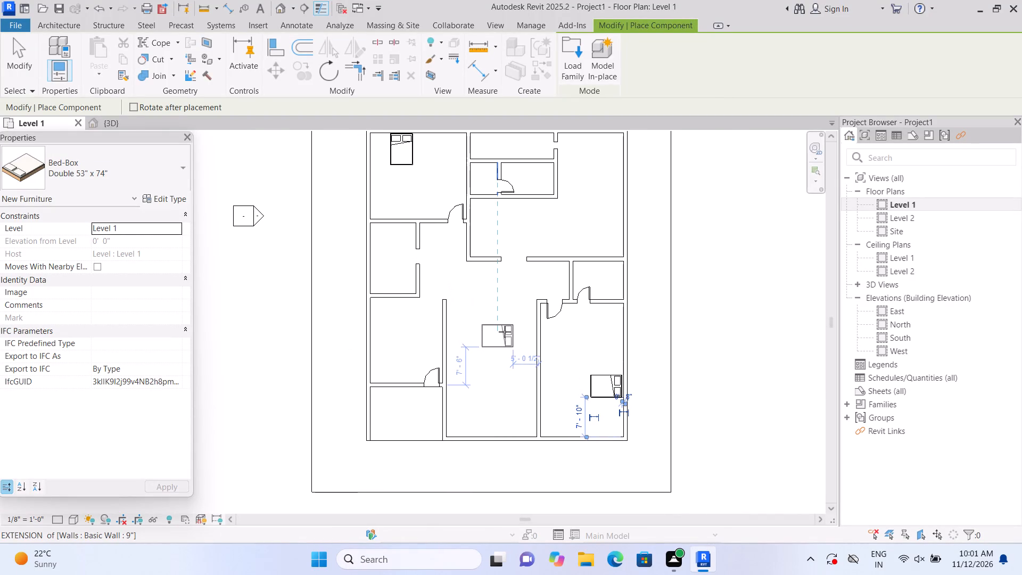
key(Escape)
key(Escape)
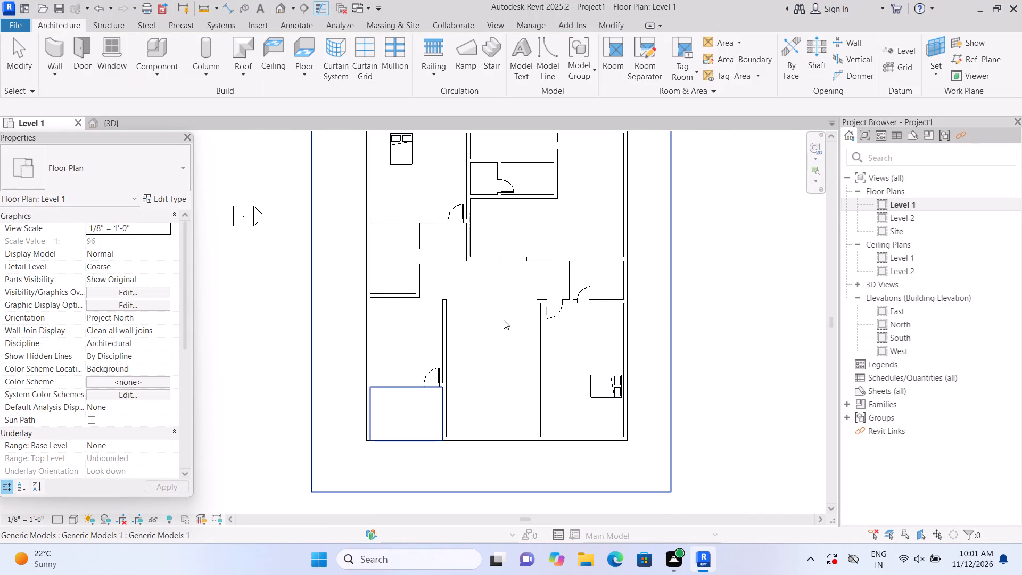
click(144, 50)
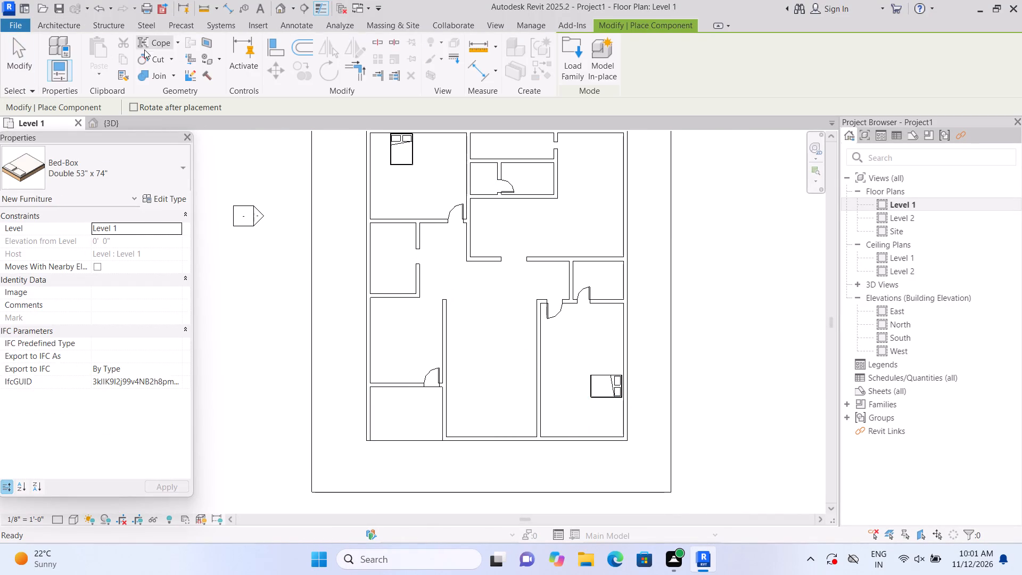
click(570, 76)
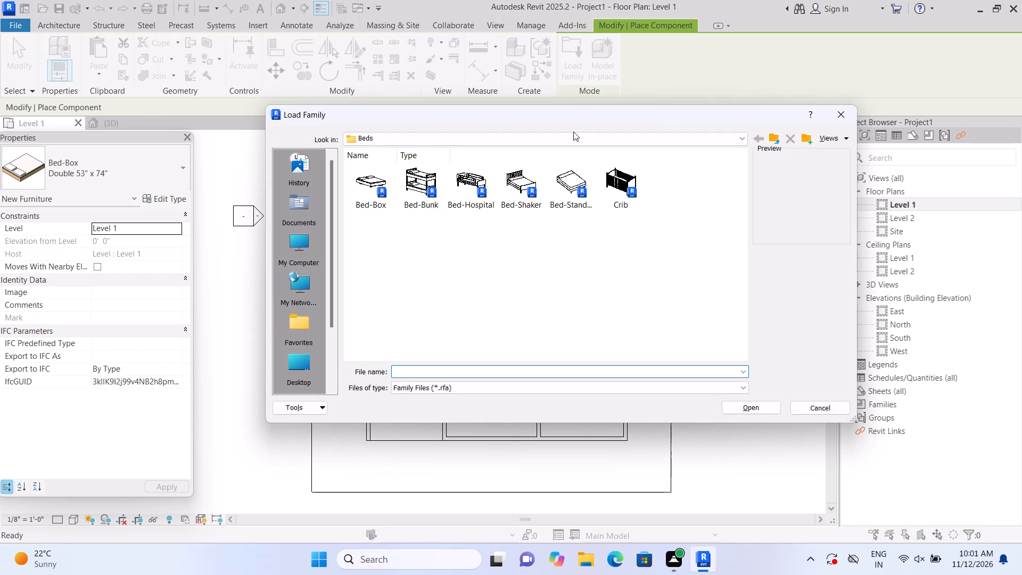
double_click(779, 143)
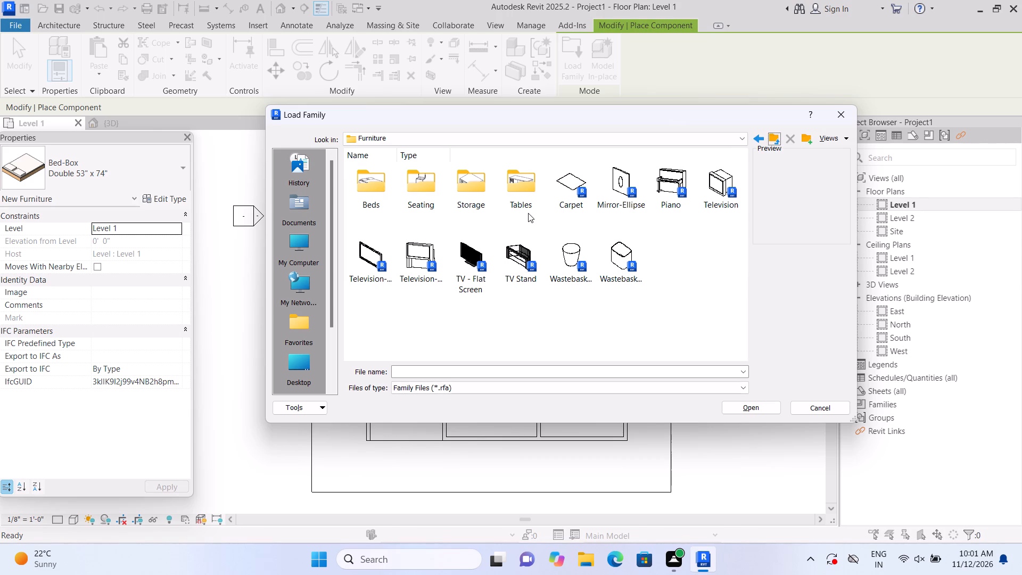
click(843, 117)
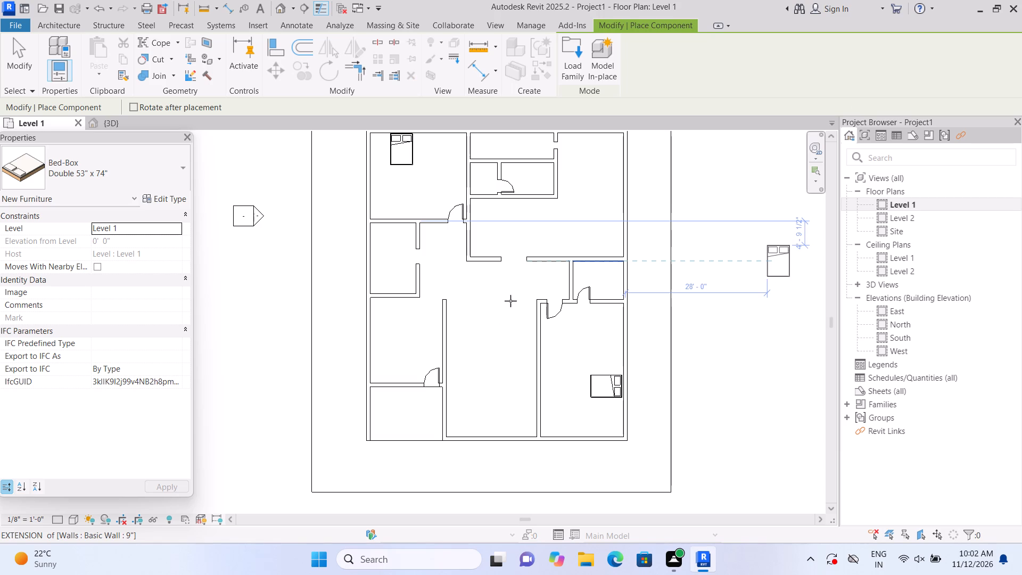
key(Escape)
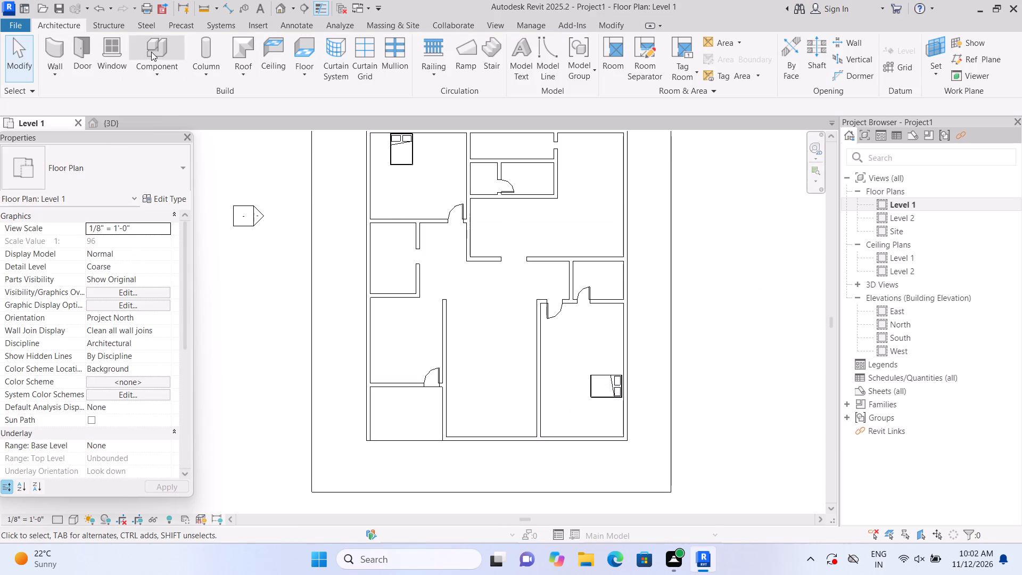
Load the Cabinet File-Lateral 3 Drawer family from the Furniture library's Storage folder for component placement.
click(152, 52)
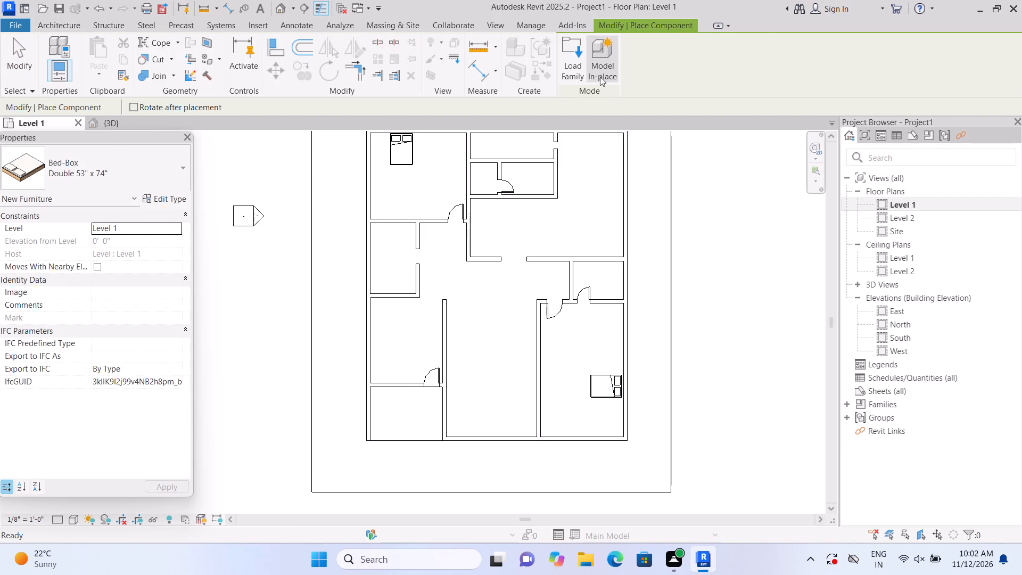
click(578, 75)
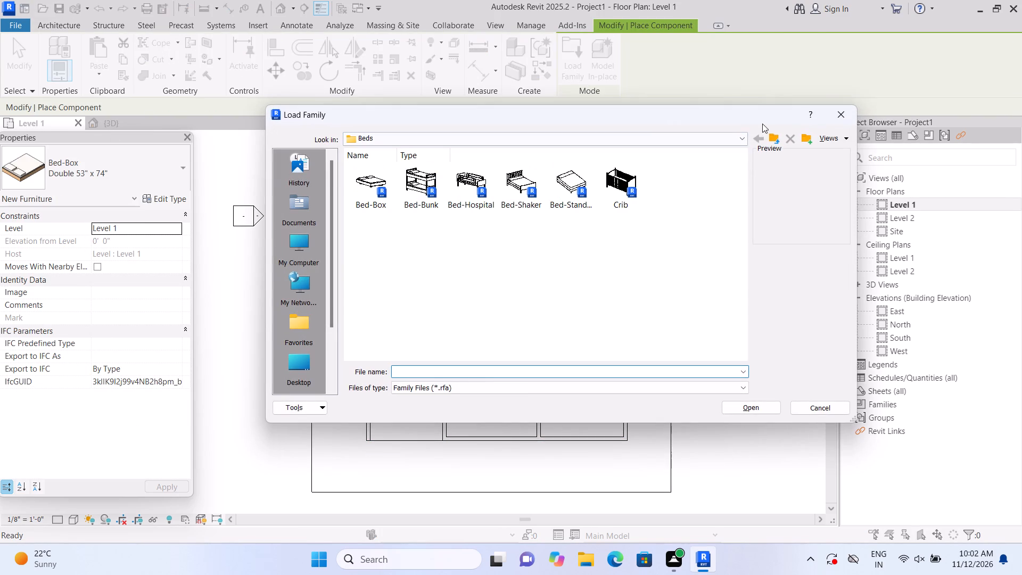
double_click(776, 139)
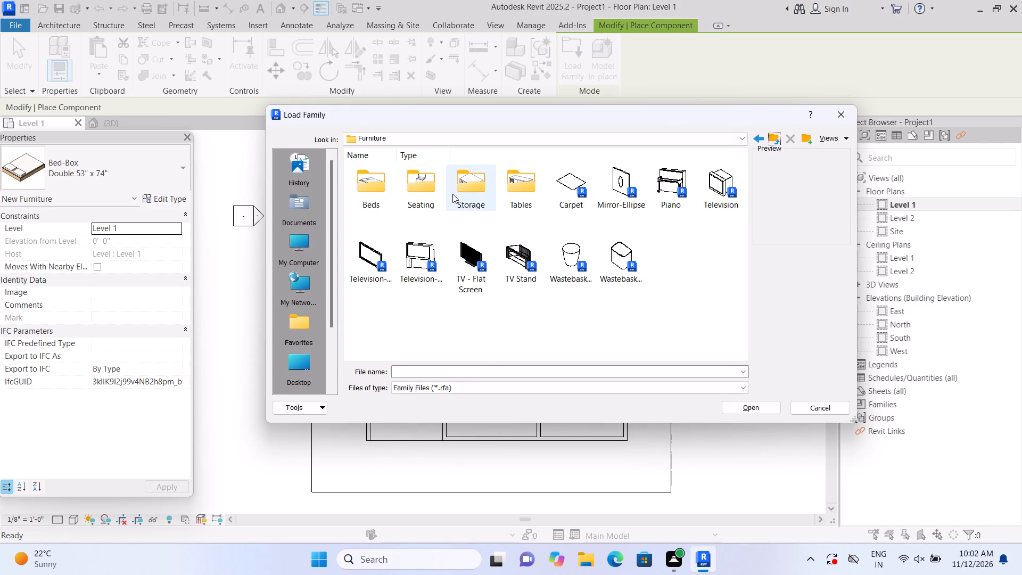
triple_click(480, 196)
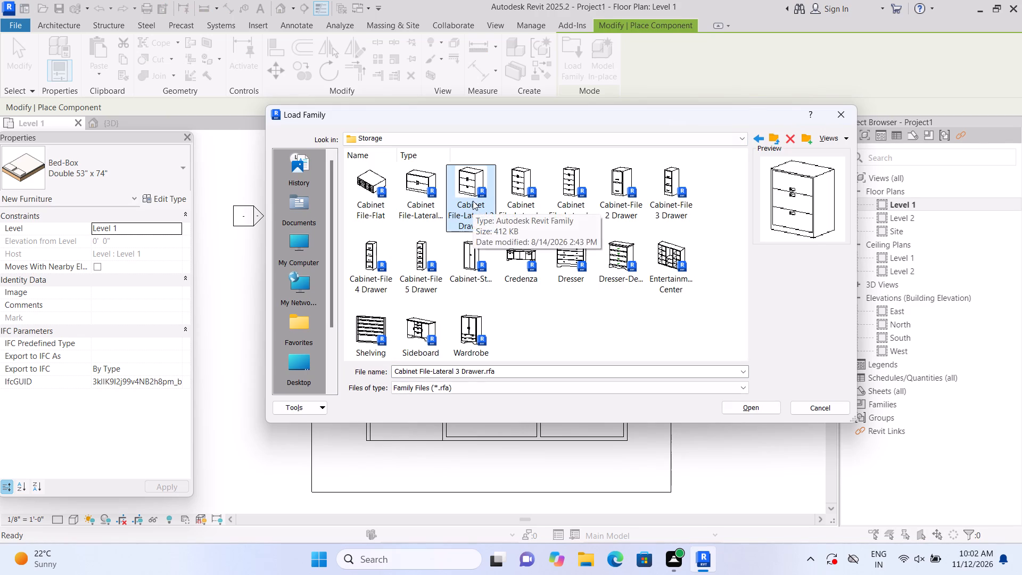
click(473, 201)
click(761, 401)
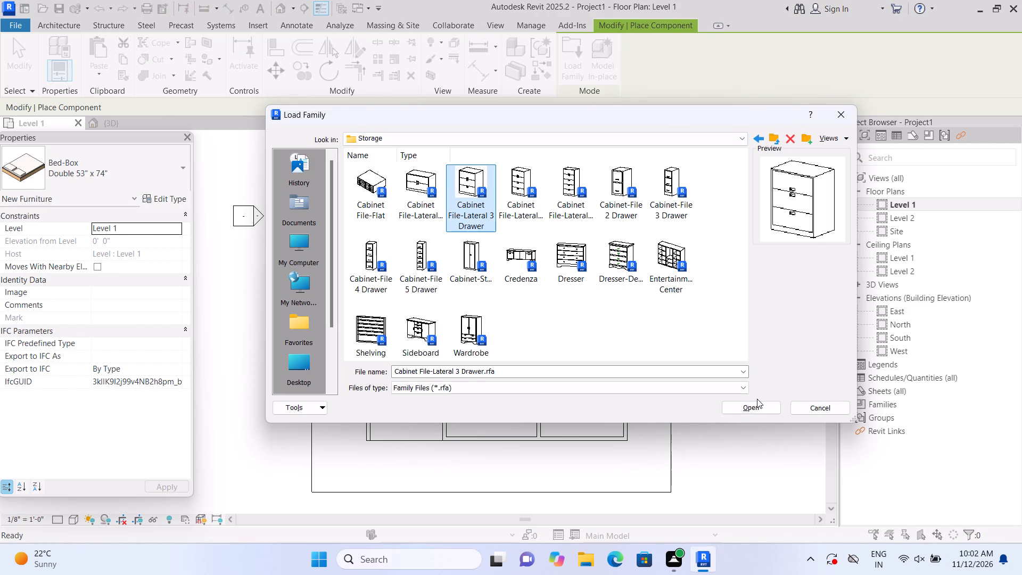
click(754, 407)
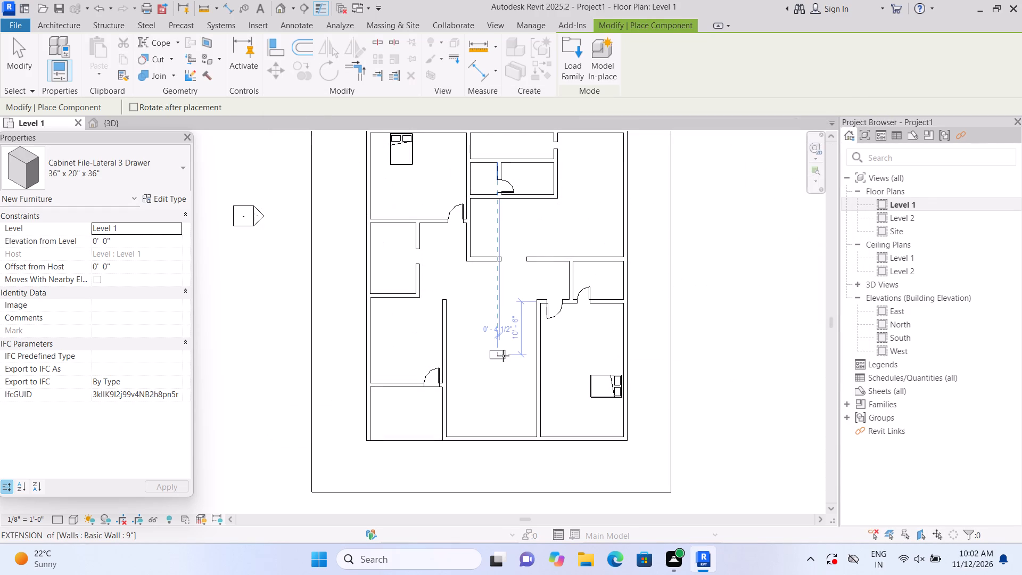
Place a rotated 36" x 20" x 36" lateral cabinet beside the southeast room bed's north edge, about 13'-2" from the room's north wall.
key(space)
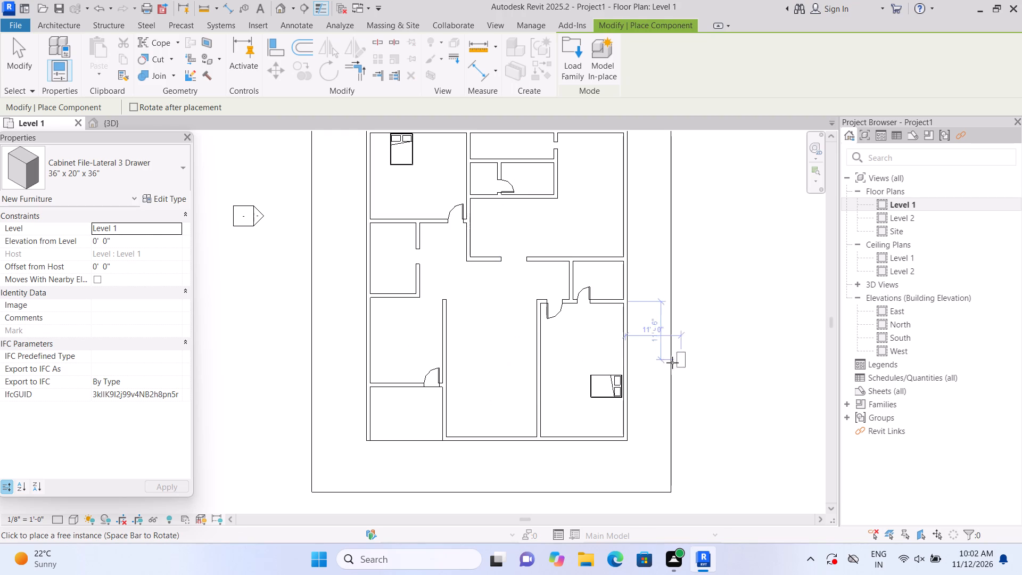
scroll(647, 367, up, 10)
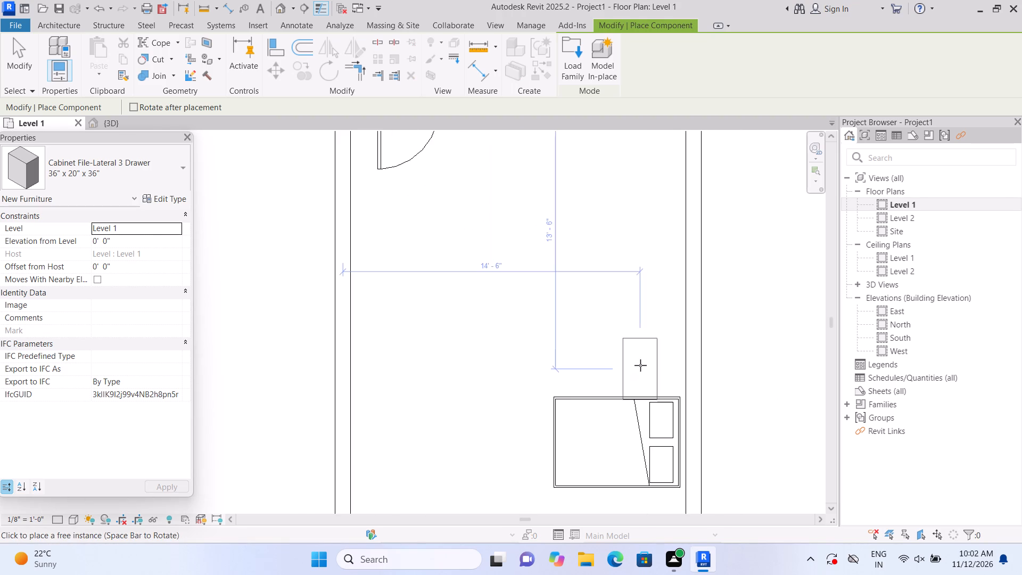
scroll(645, 363, up, 4)
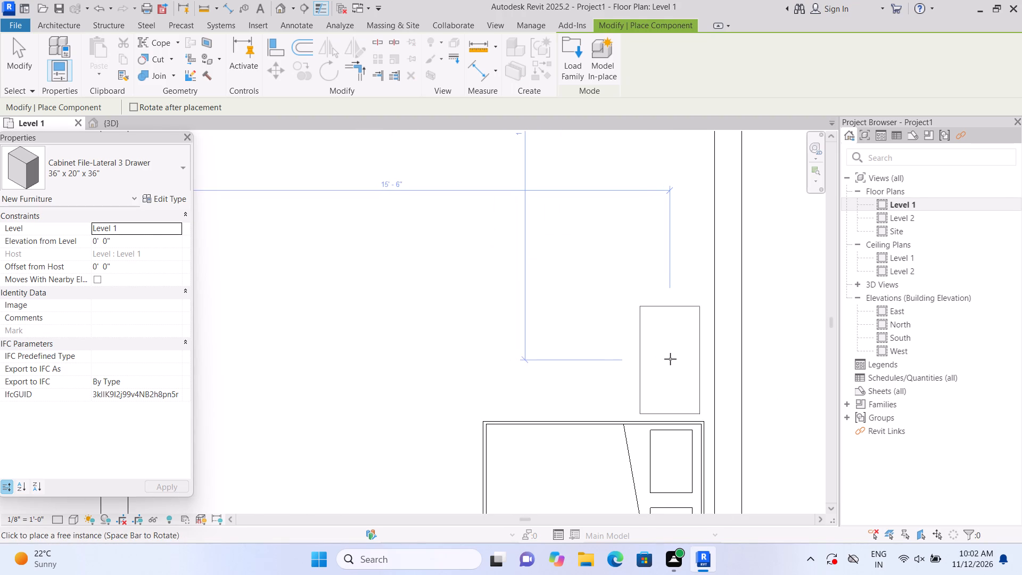
click(672, 359)
Place a second 36" x 20" x 36" lateral cabinet beside the same bed's south edge, about 1'-5" from the east exterior wall.
scroll(671, 360, down, 5)
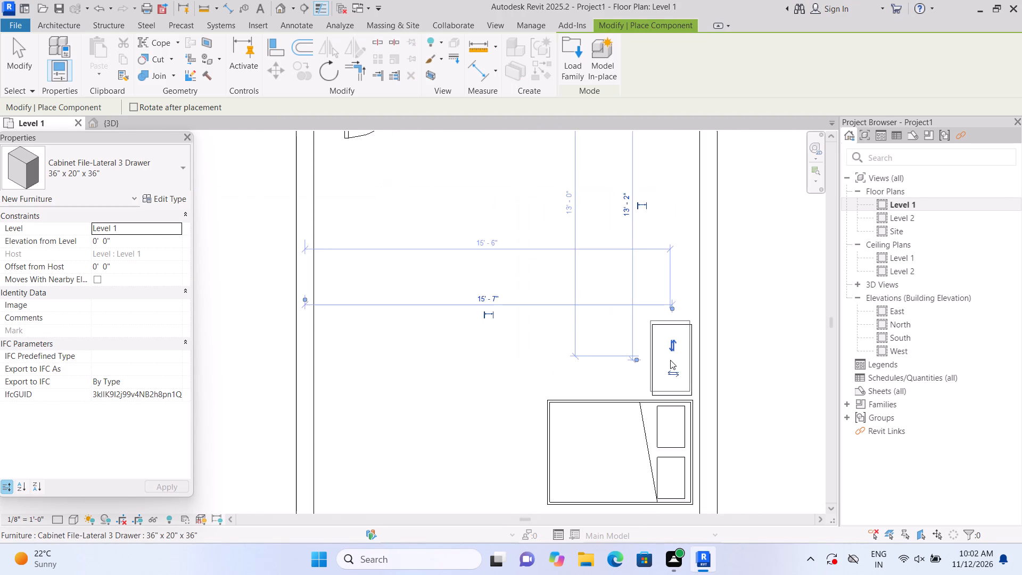
scroll(670, 360, down, 6)
middle_drag(633, 436, 564, 383)
scroll(565, 383, up, 2)
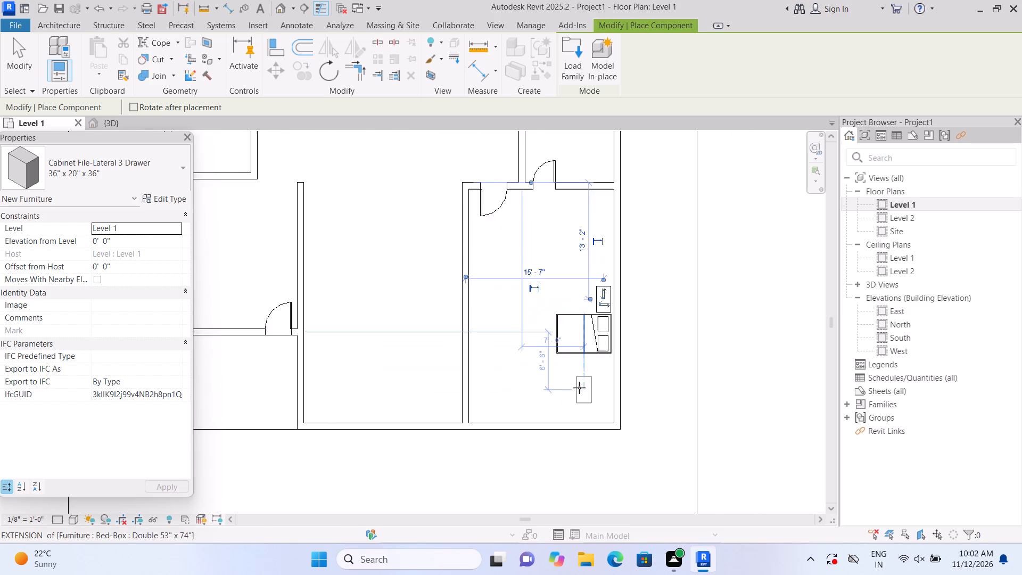
scroll(579, 388, up, 12)
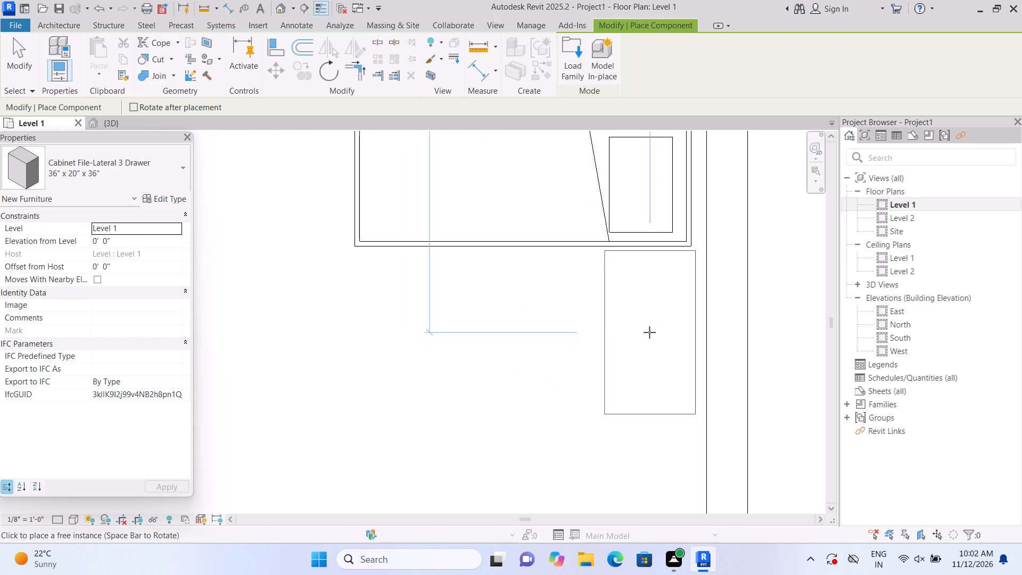
click(648, 333)
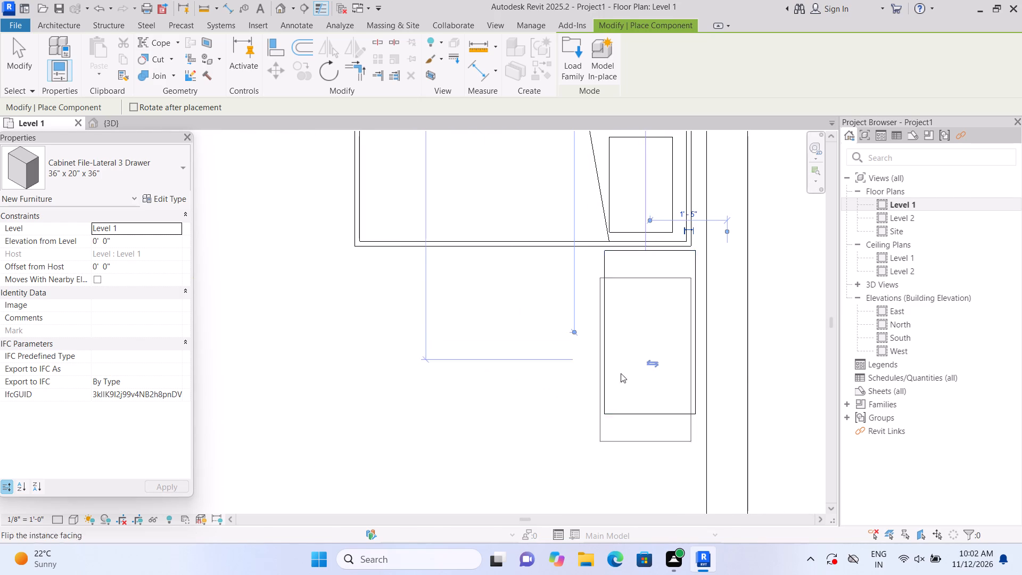
key(Escape)
key(Escape)
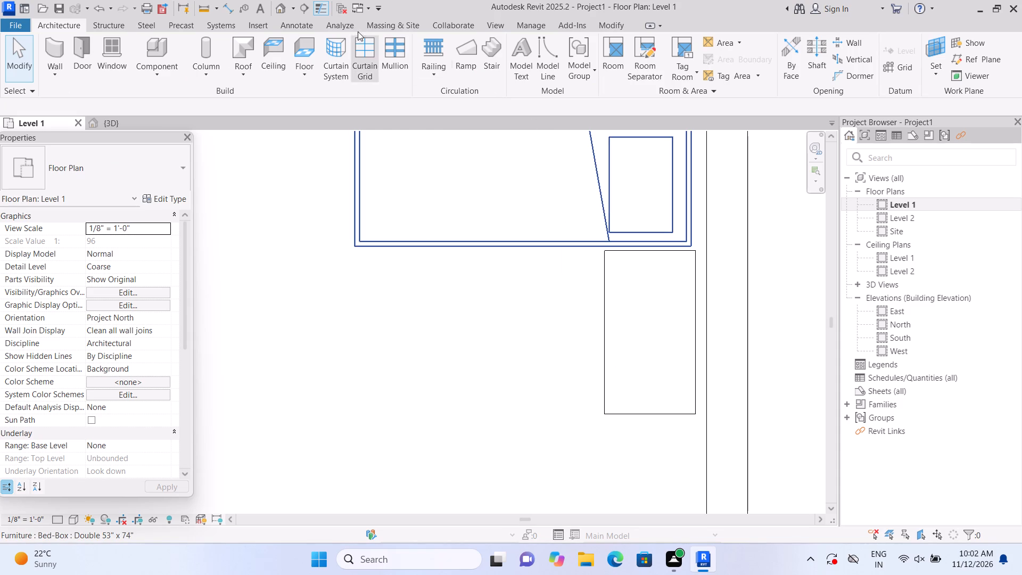
In the 3D view, turn the cabinet north of the southeast room's bed so its drawers face west into the room.
click(281, 11)
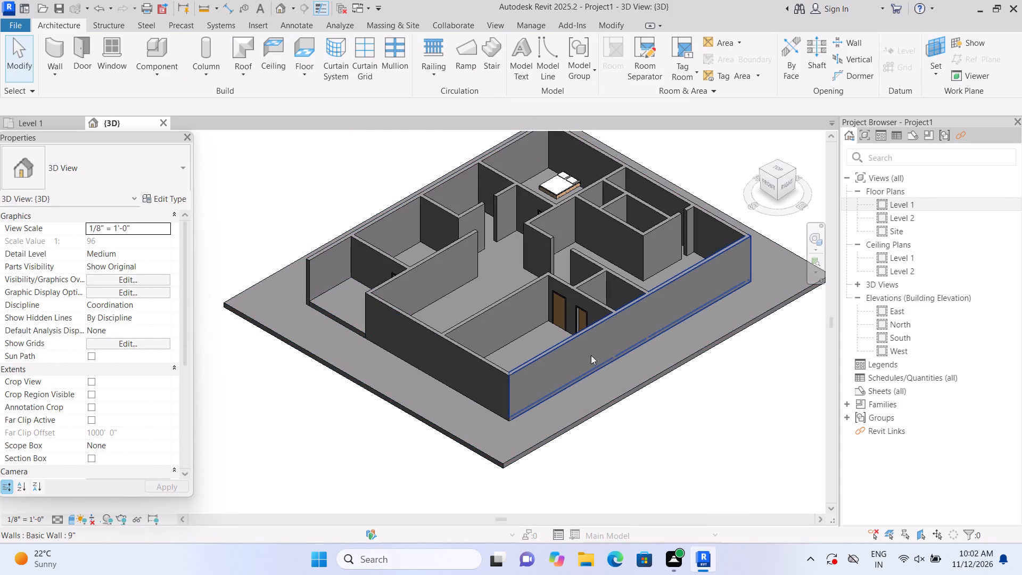
scroll(614, 397, up, 1)
scroll(579, 429, up, 1)
shift+middle_drag(576, 428, 641, 449)
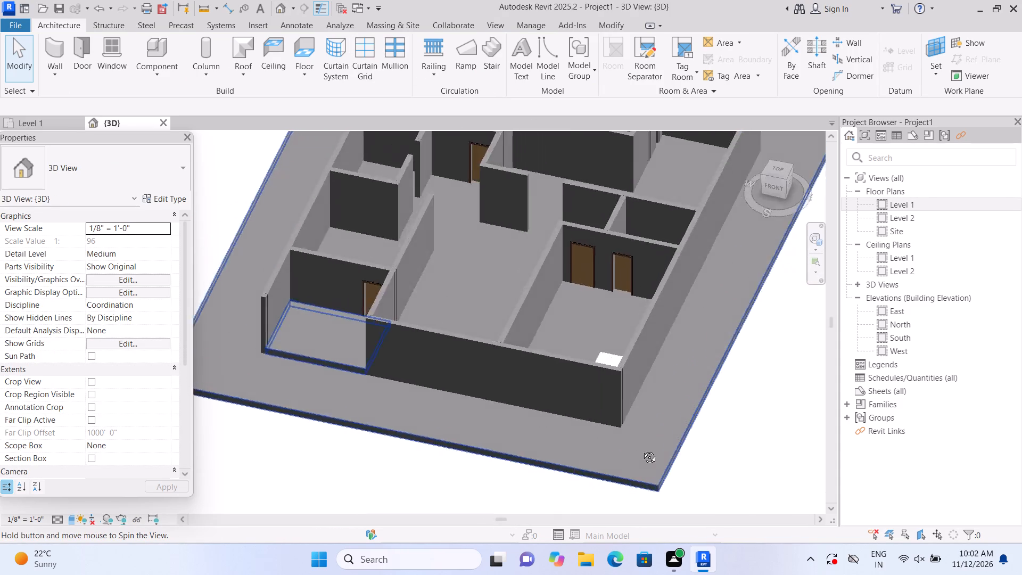
shift+middle_drag(641, 449, 751, 445)
middle_drag(734, 414, 655, 471)
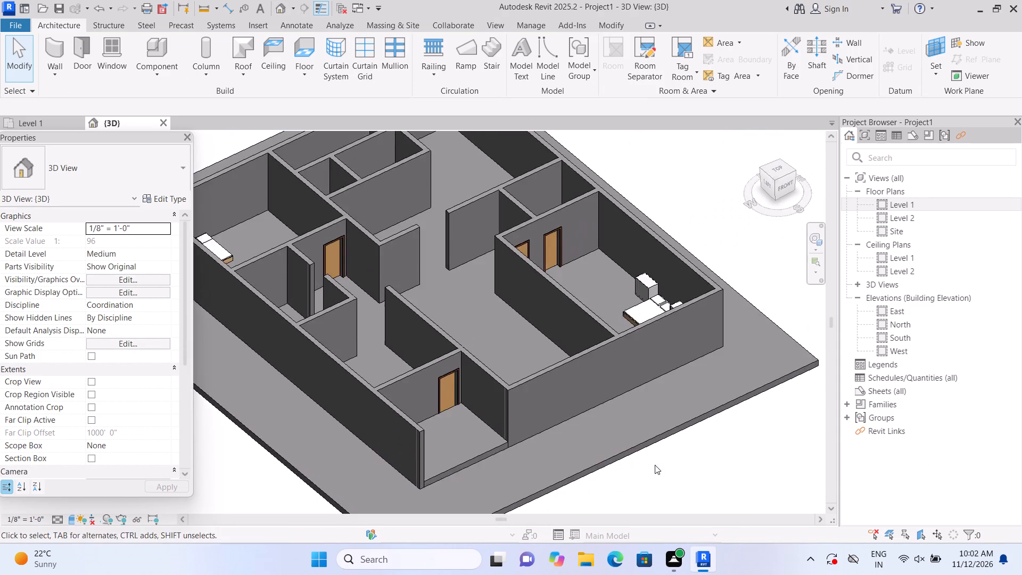
scroll(610, 360, up, 8)
middle_drag(738, 369, 505, 512)
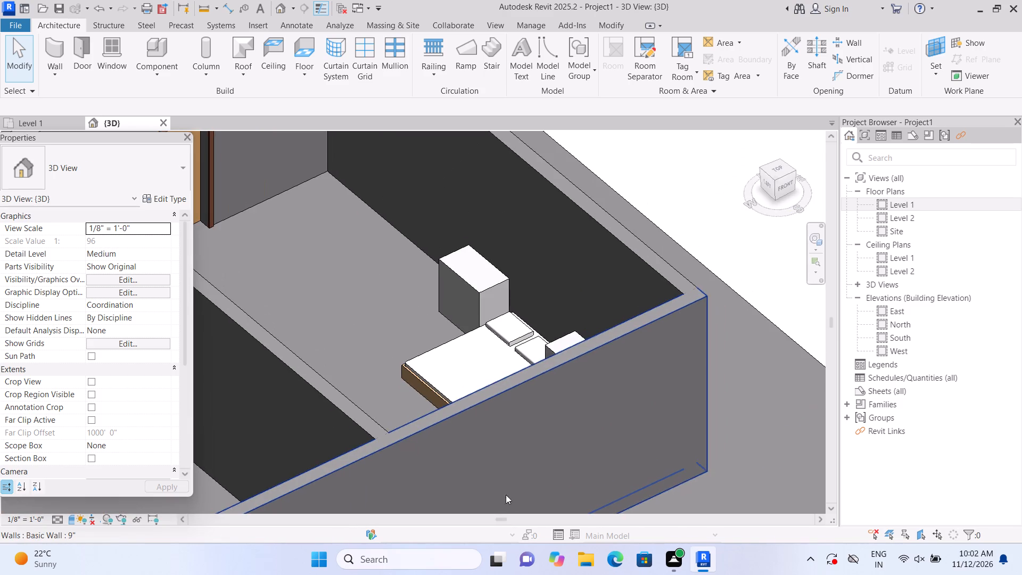
scroll(510, 463, up, 1)
click(466, 270)
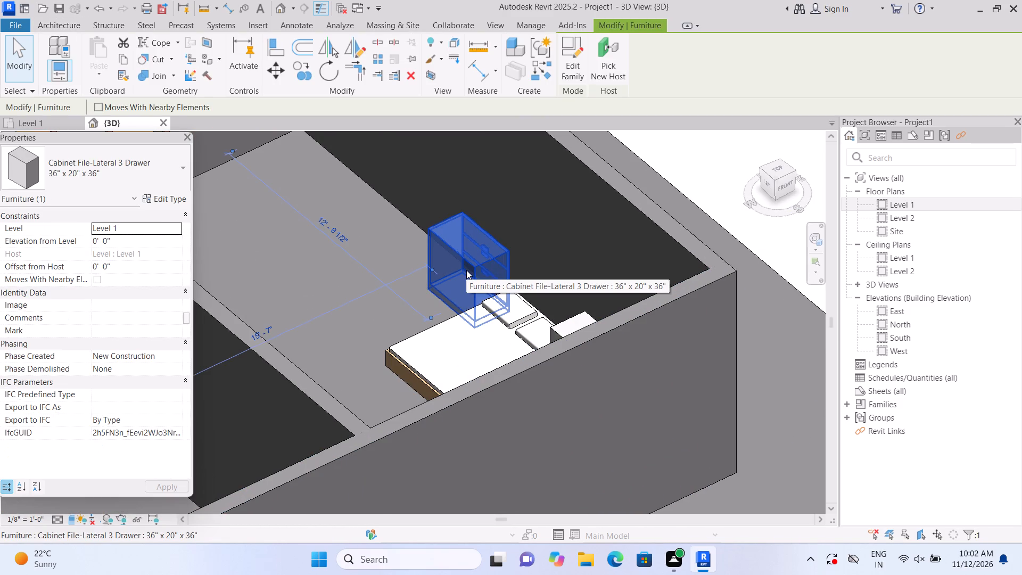
key(space)
key(space)
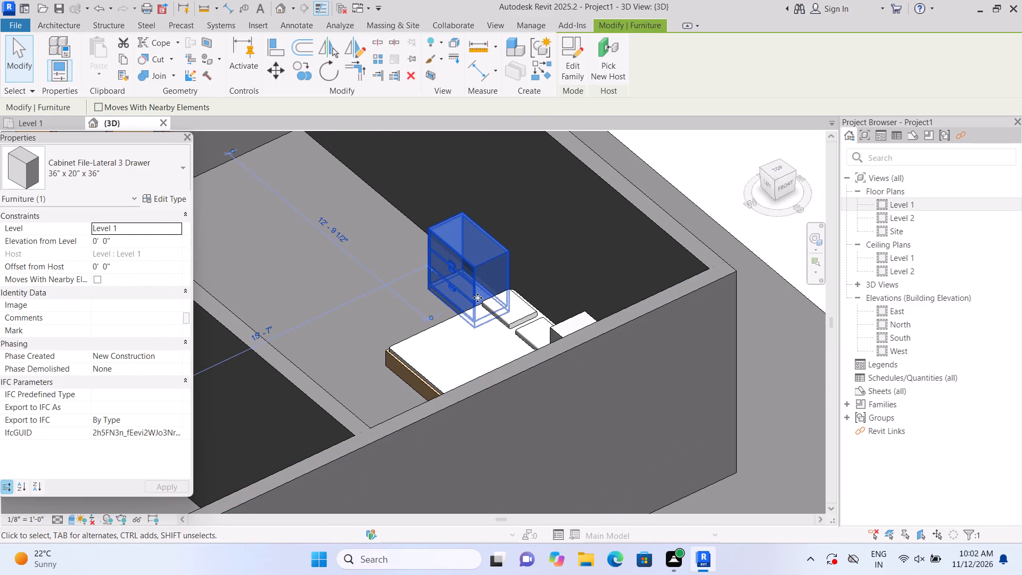
key(Escape)
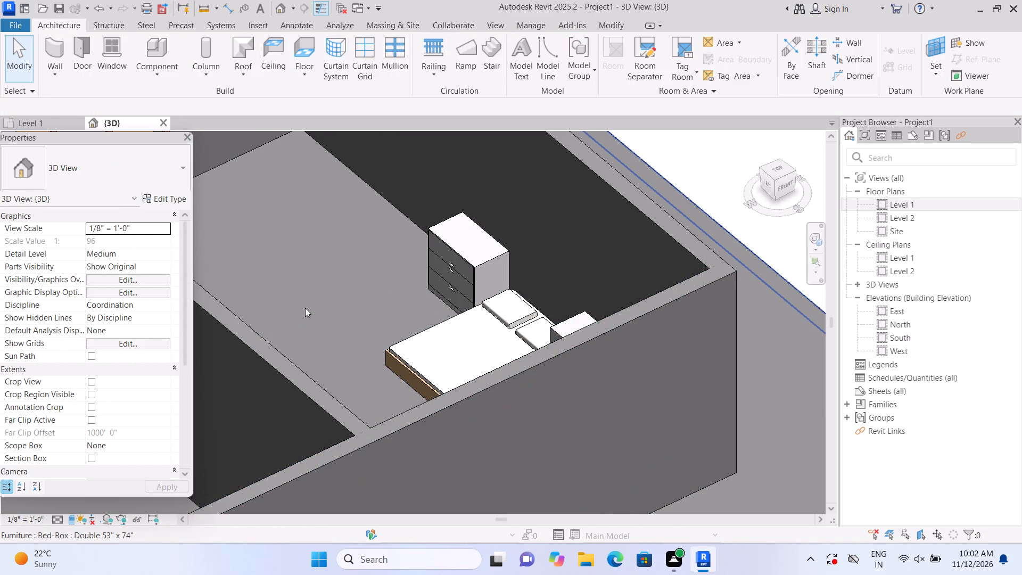
Turn the cabinet south of the same bed so its drawers also face west into the room.
shift+middle_drag(307, 309, 368, 316)
middle_drag(380, 306, 403, 513)
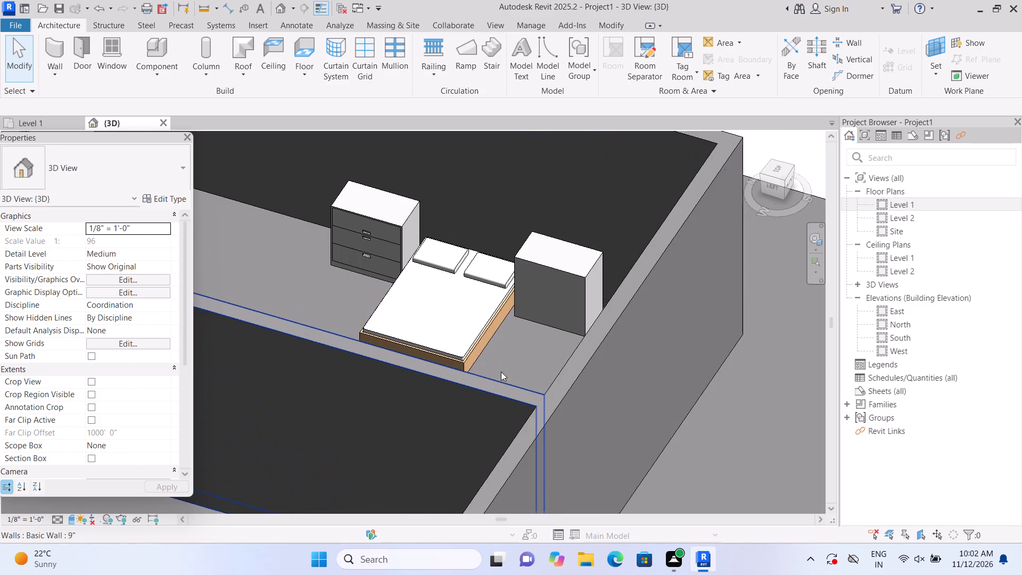
scroll(501, 360, up, 1)
click(564, 268)
key(space)
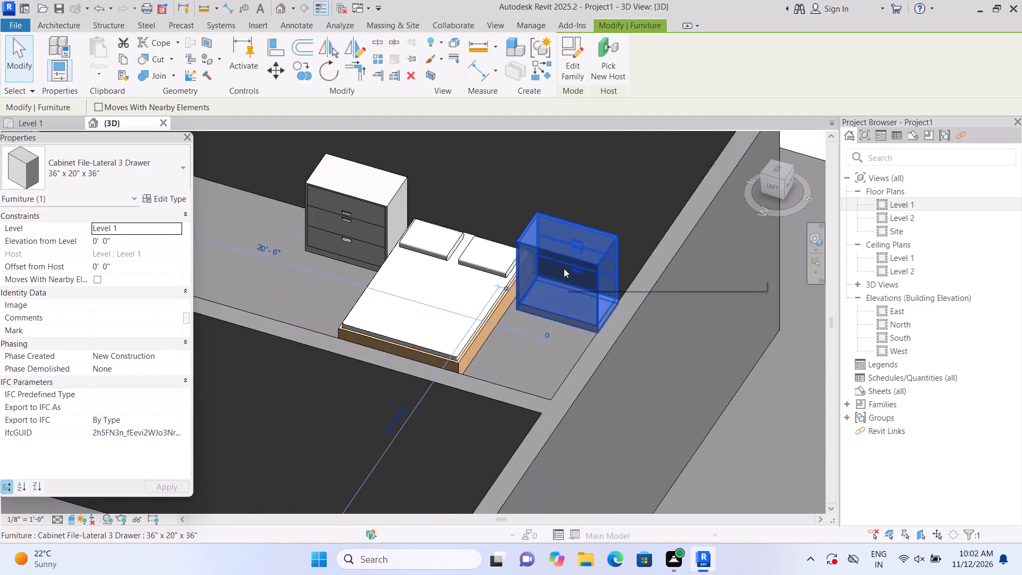
key(space)
key(Escape)
scroll(563, 347, down, 8)
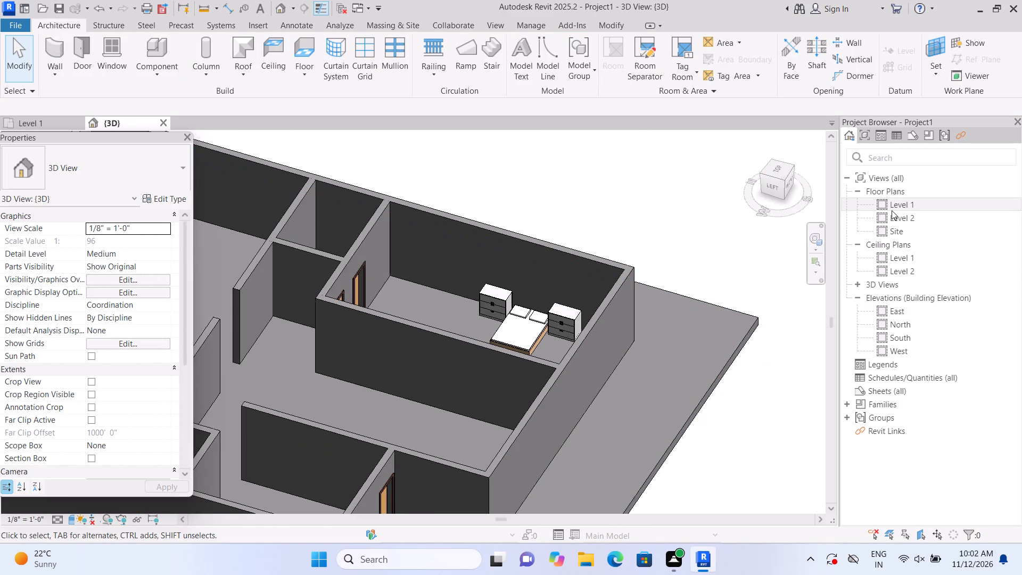
On the Level 1 plan, load the Cabinet File-Lateral 3 Drawer family for placement in the northwest bedroom.
triple_click(881, 205)
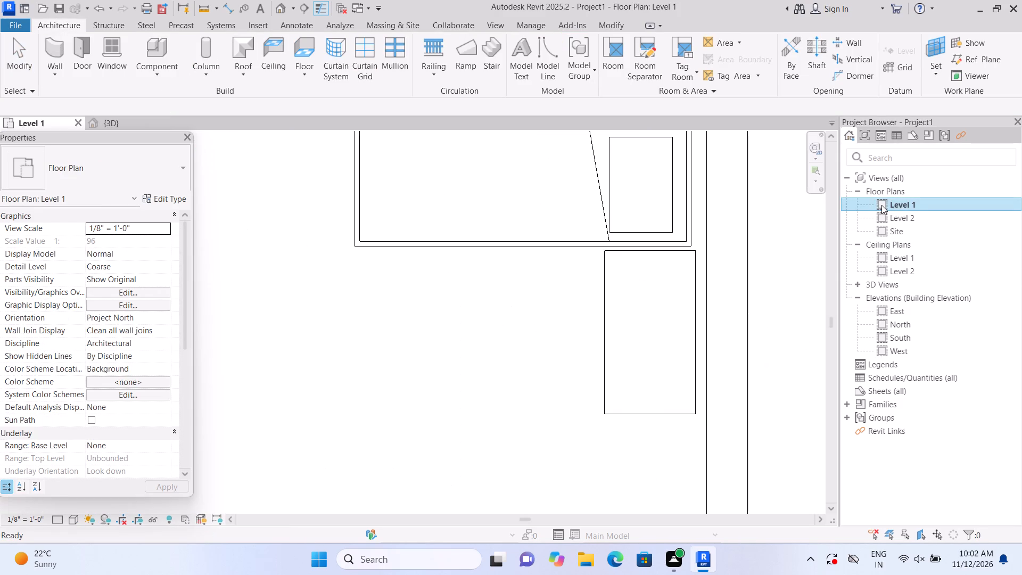
scroll(673, 415, down, 12)
scroll(627, 434, down, 6)
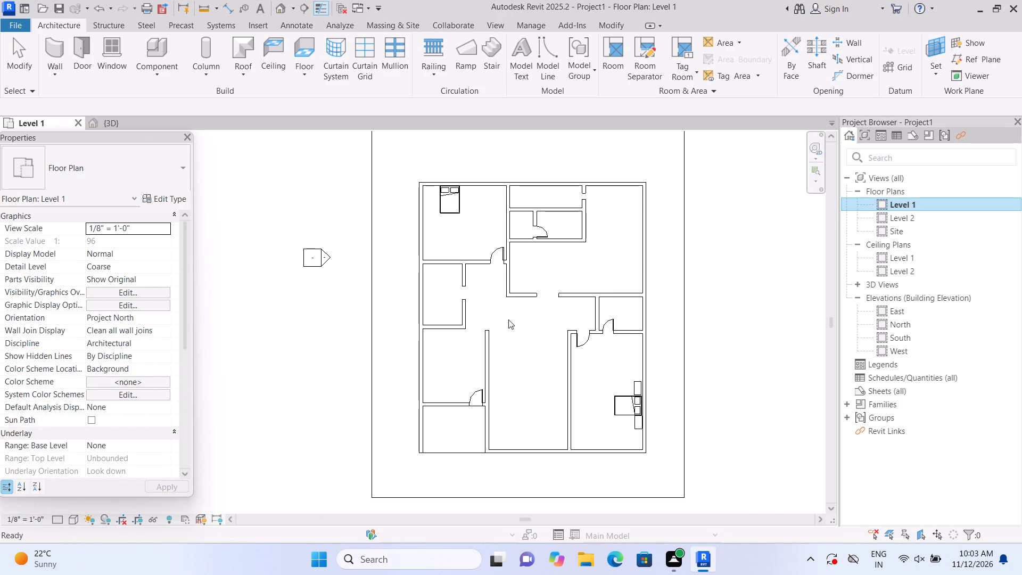
middle_drag(458, 243, 466, 307)
scroll(443, 200, up, 3)
middle_drag(457, 180, 459, 218)
scroll(460, 218, up, 3)
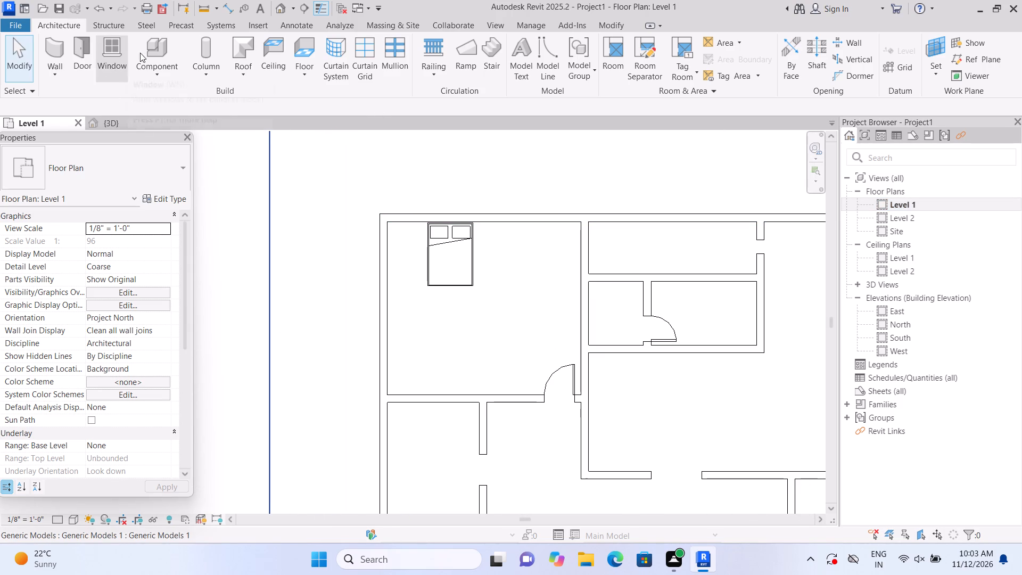
click(165, 47)
click(581, 72)
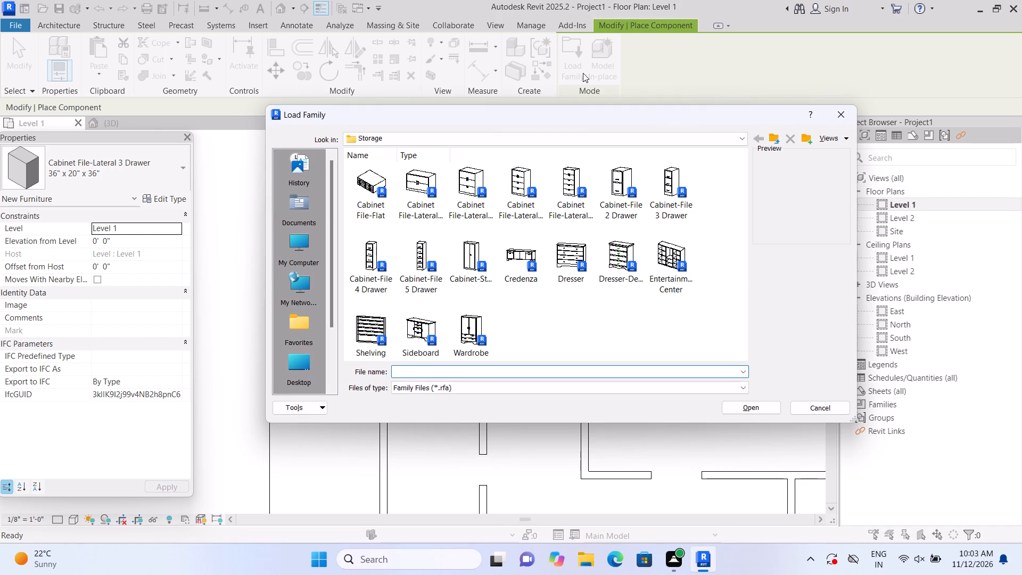
click(468, 182)
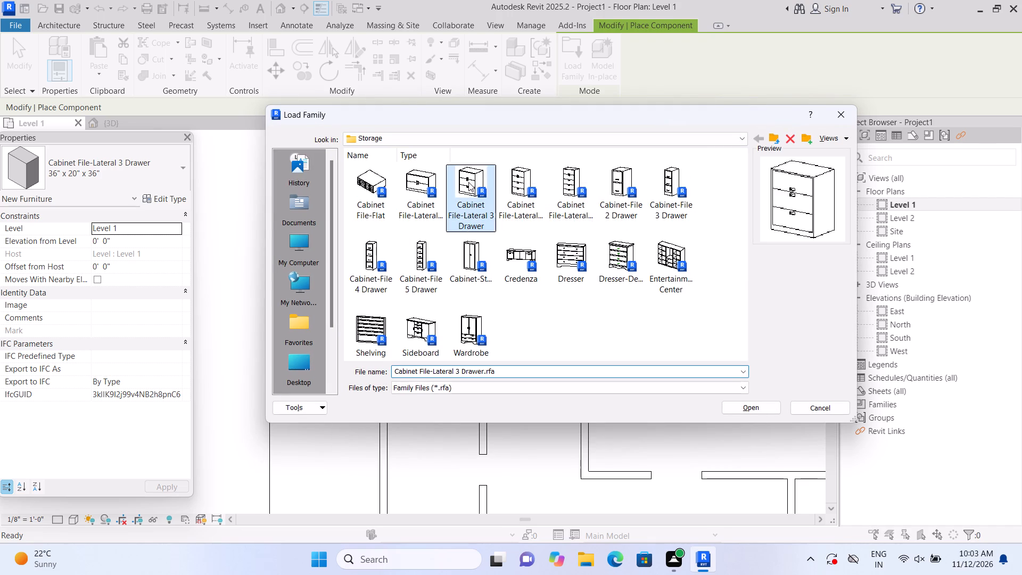
click(752, 407)
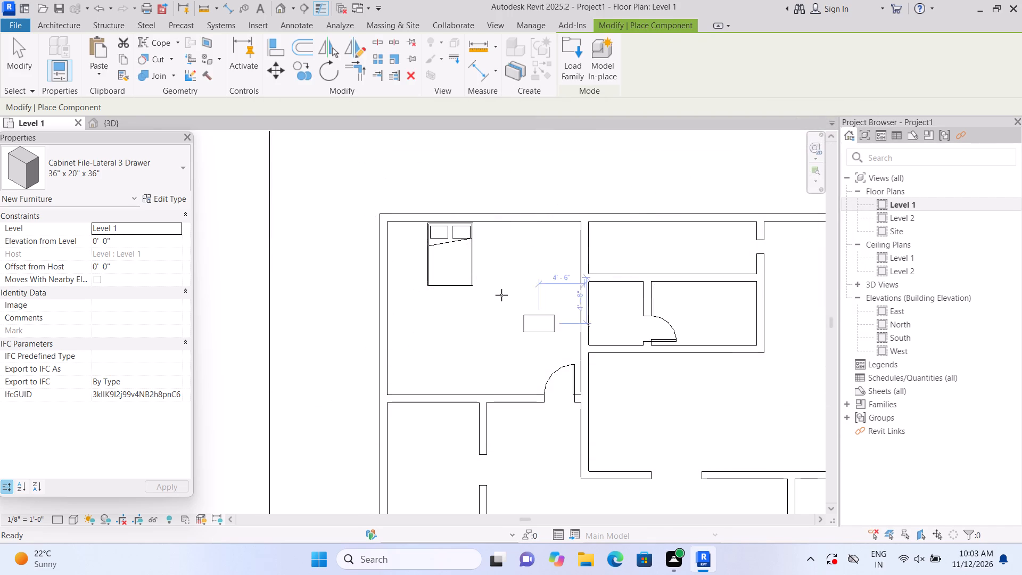
Place a 36" x 20" x 36" lateral cabinet beside the northwest room bed's east edge, about 10'-6" from the west exterior wall.
key(space)
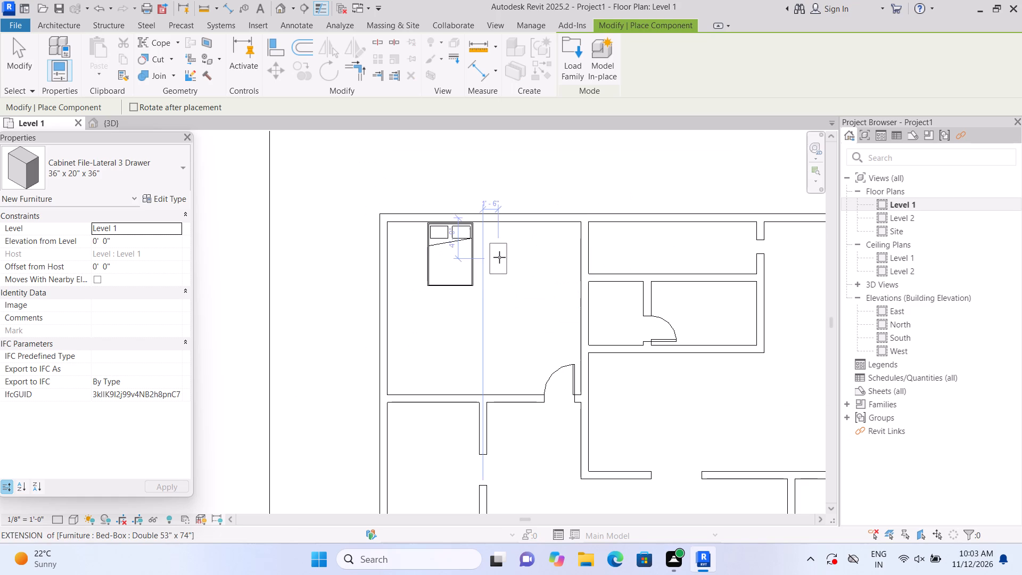
key(space)
scroll(502, 248, up, 5)
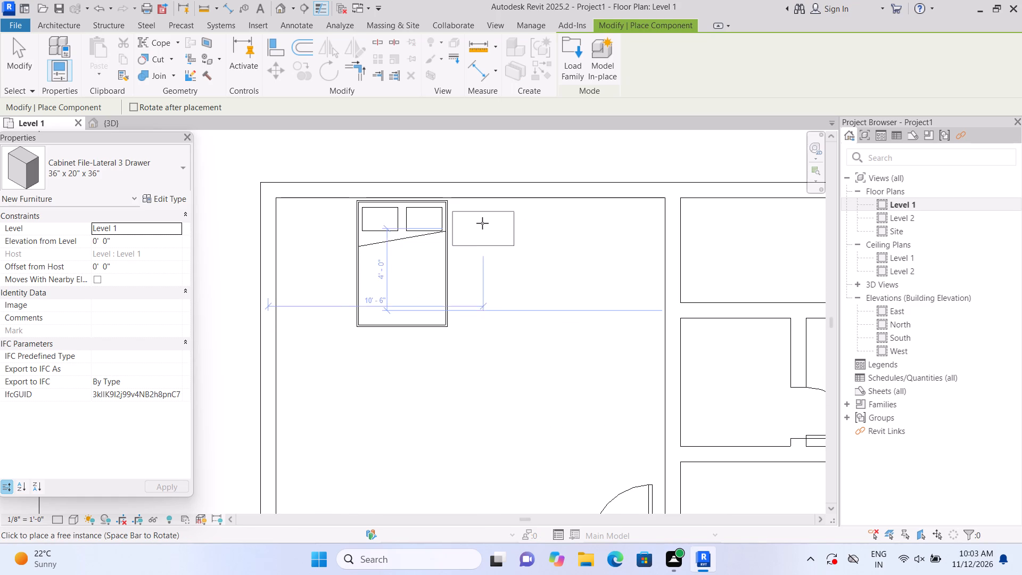
click(484, 217)
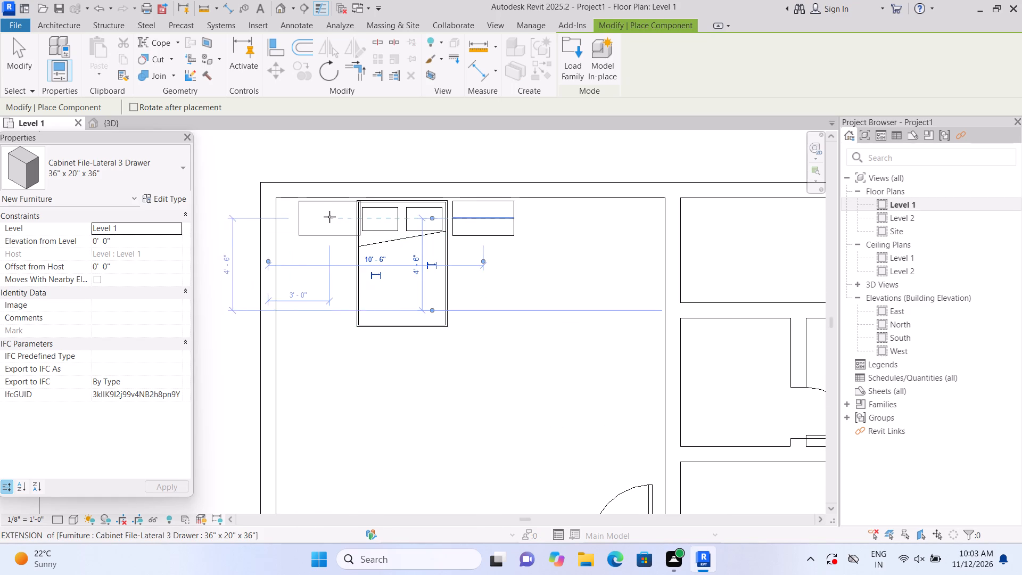
Place a second 36" x 20" x 36" lateral cabinet beside the same bed's west edge, about 2'-9" from the west exterior wall.
scroll(329, 218, up, 7)
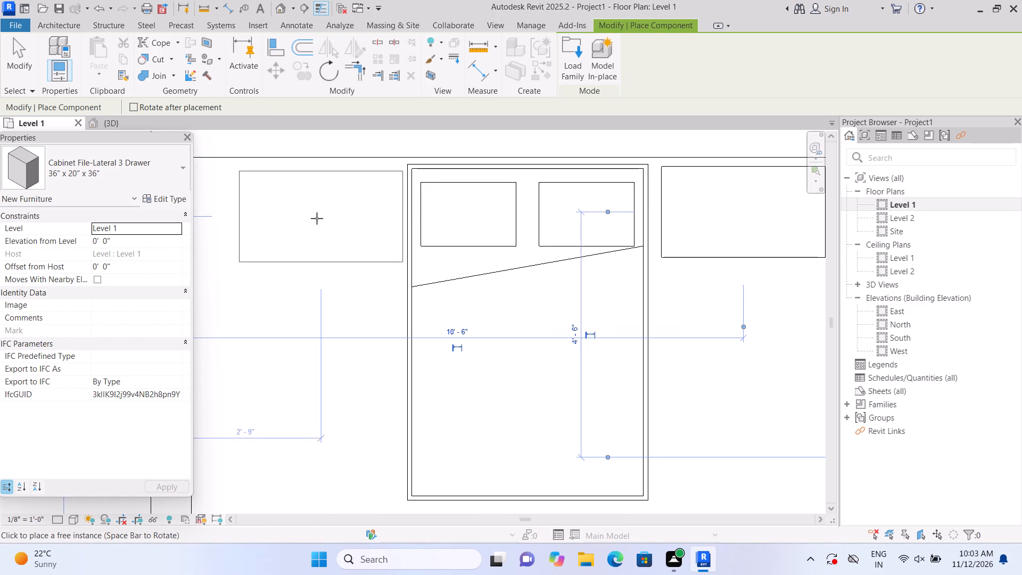
click(321, 215)
scroll(333, 262, down, 2)
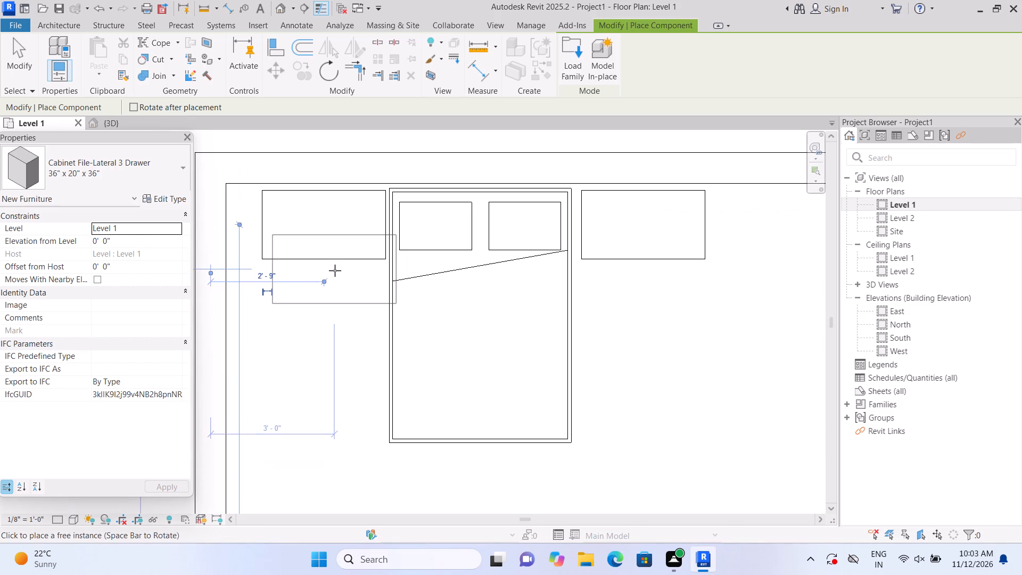
key(Escape)
key(Escape)
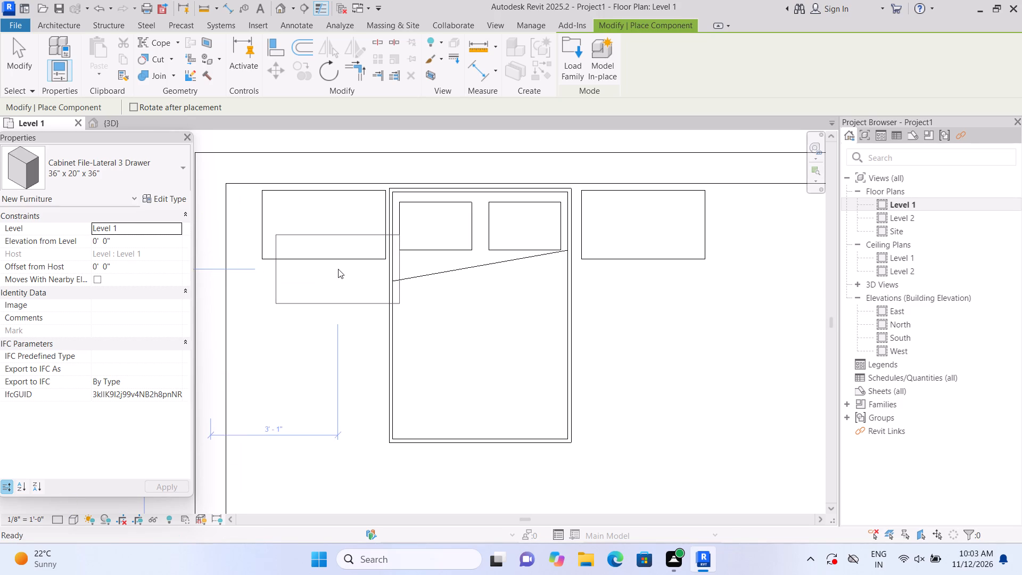
In the 3D view, turn the cabinet west of the northwest room's bed so its drawers face south into the room.
scroll(338, 269, down, 12)
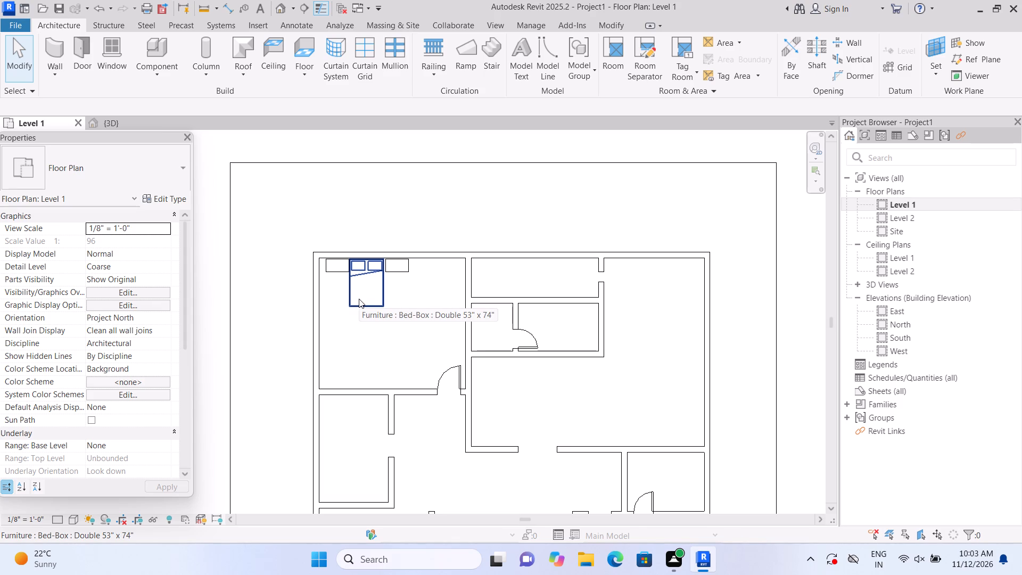
scroll(394, 325, down, 3)
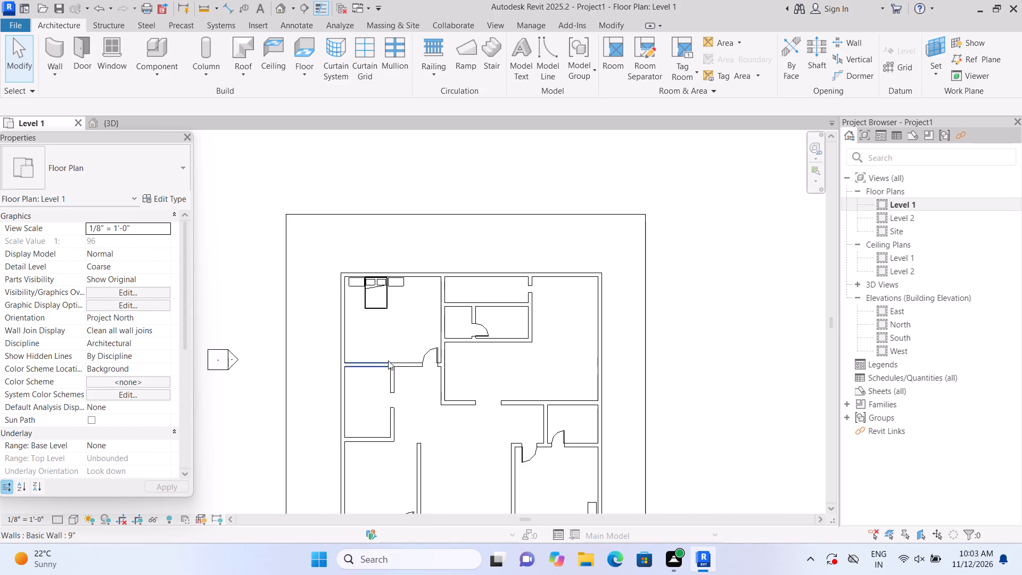
scroll(388, 362, up, 2)
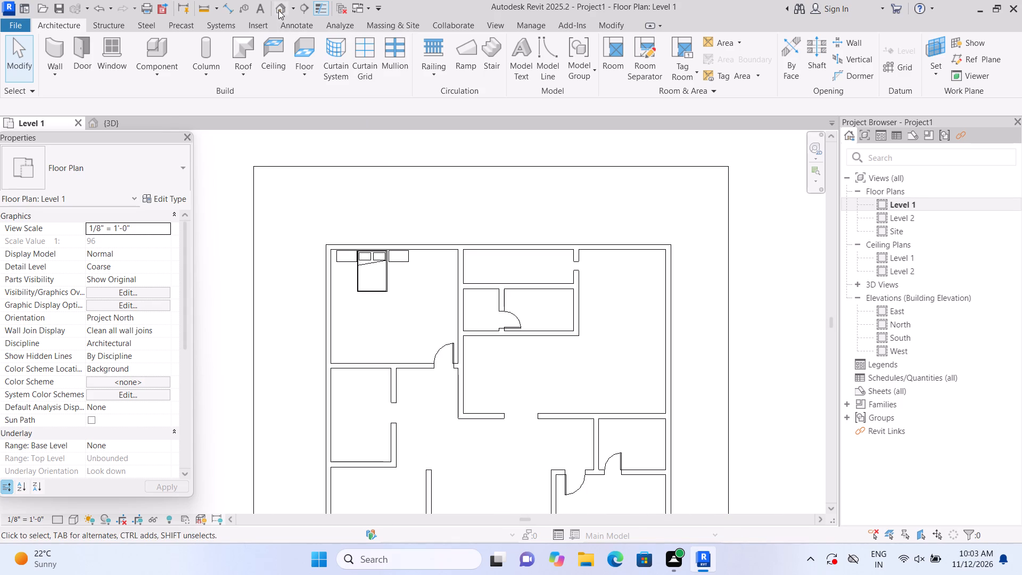
click(278, 10)
scroll(437, 417, up, 1)
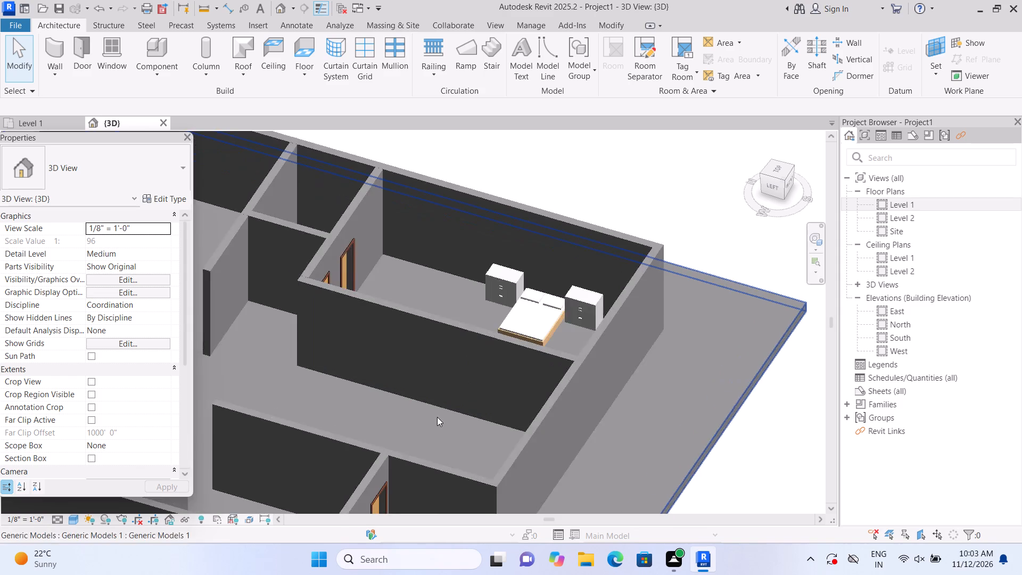
middle_drag(437, 417, 858, 505)
middle_drag(347, 447, 332, 224)
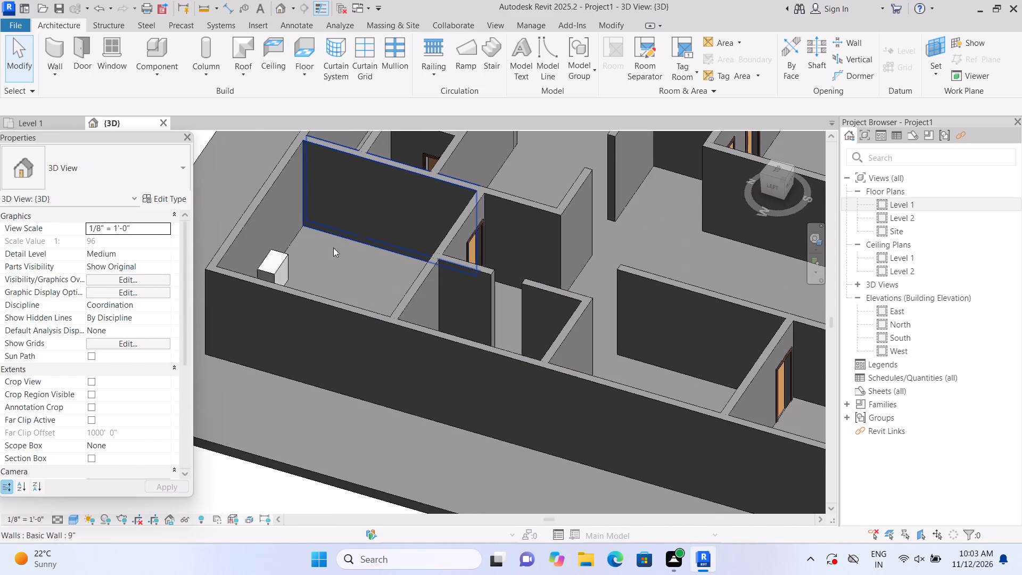
shift+middle_drag(399, 354, 324, 361)
middle_drag(303, 301, 351, 413)
scroll(351, 413, up, 1)
shift+middle_drag(334, 427, 296, 410)
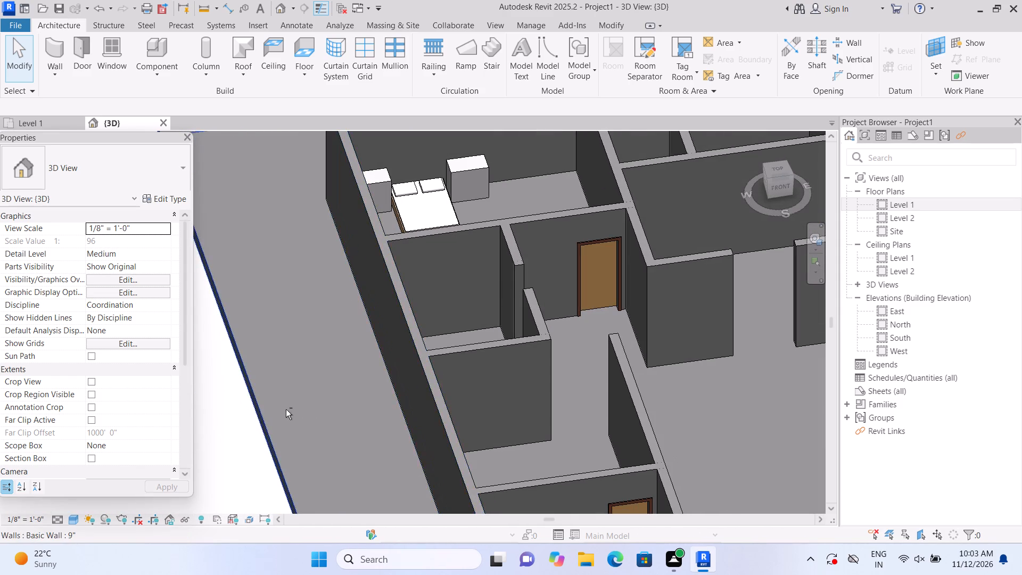
shift+middle_drag(285, 406, 252, 383)
middle_drag(316, 281, 325, 496)
scroll(447, 416, up, 3)
scroll(460, 368, up, 1)
click(460, 368)
key(space)
key(space)
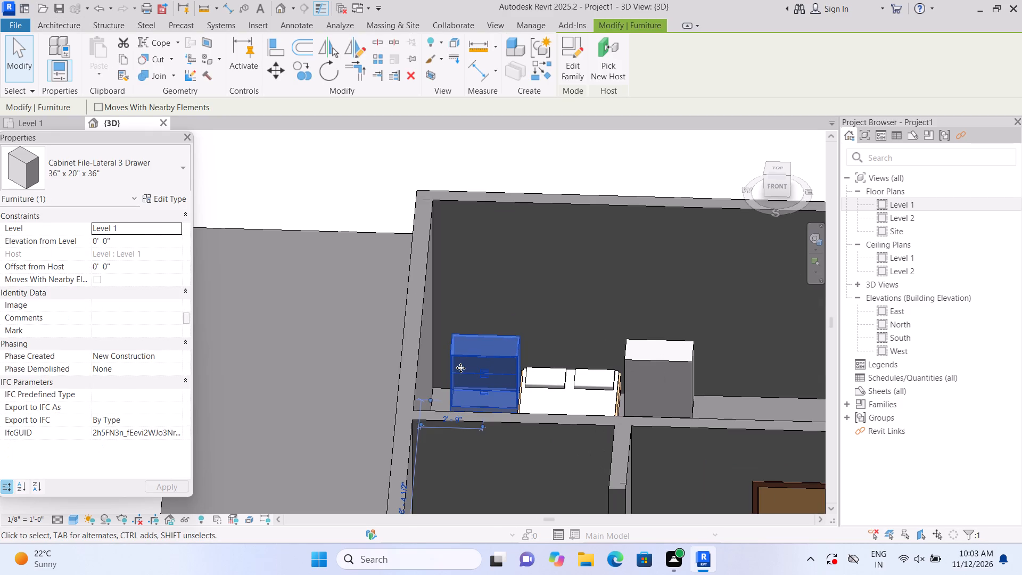
key(Escape)
Turn the cabinet east of the same bed so its drawers also face south into the room.
click(679, 350)
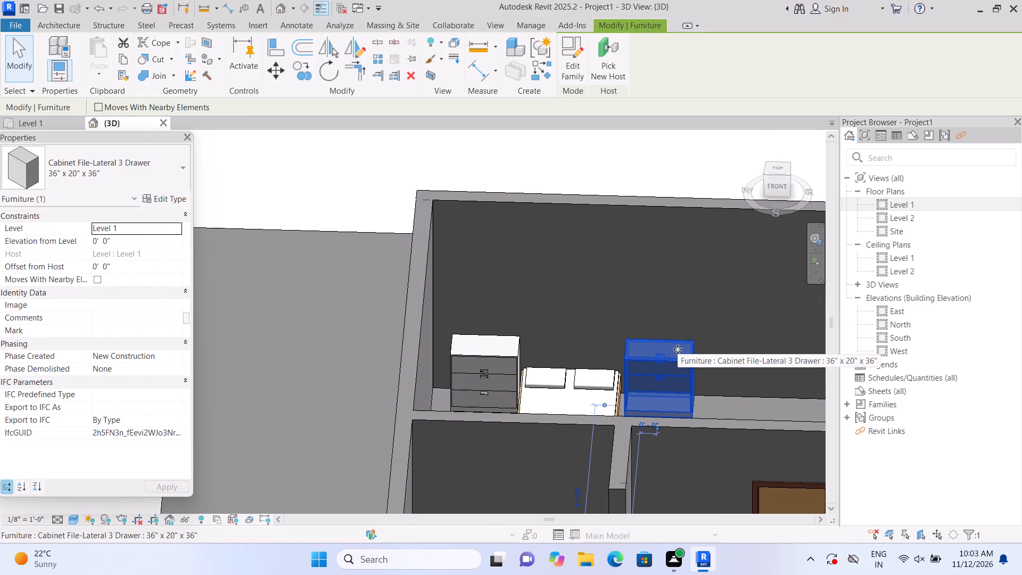
key(space)
key(space)
key(Escape)
Start a new wall on the Level 1 plan using the Curtain Wall 1 type, near the southwest room's open south side.
scroll(677, 266, down, 4)
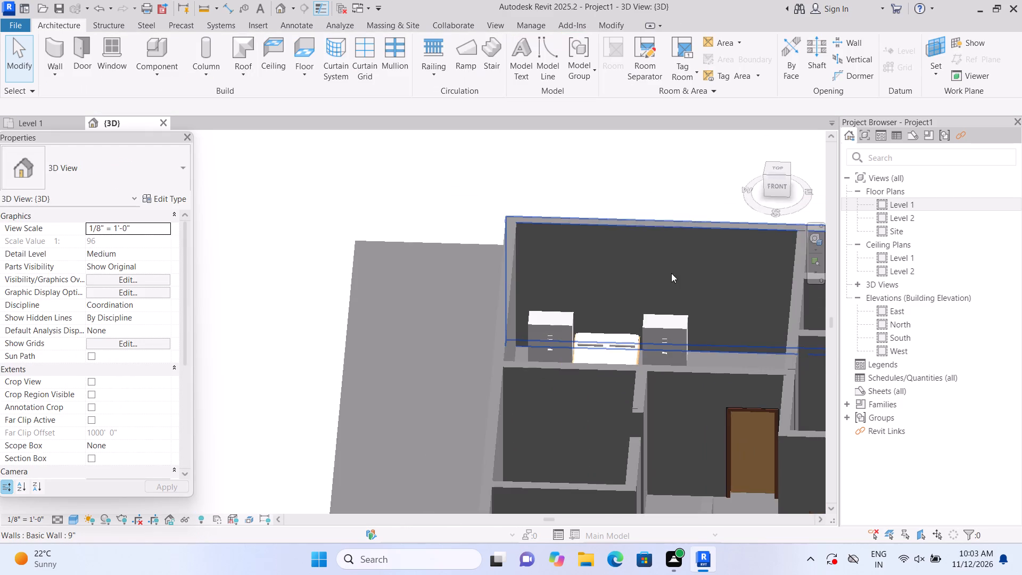
click(754, 140)
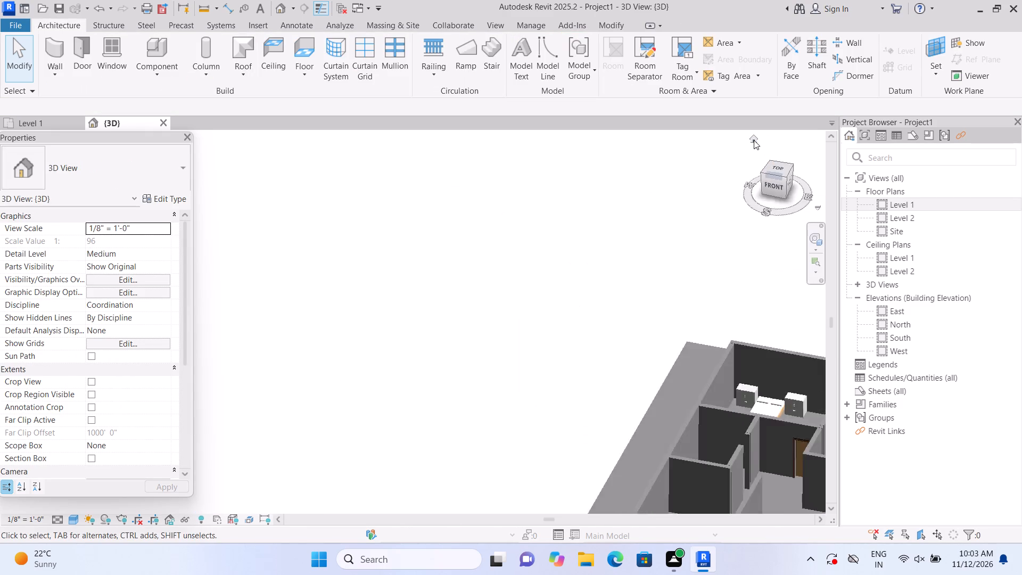
middle_drag(548, 440, 603, 440)
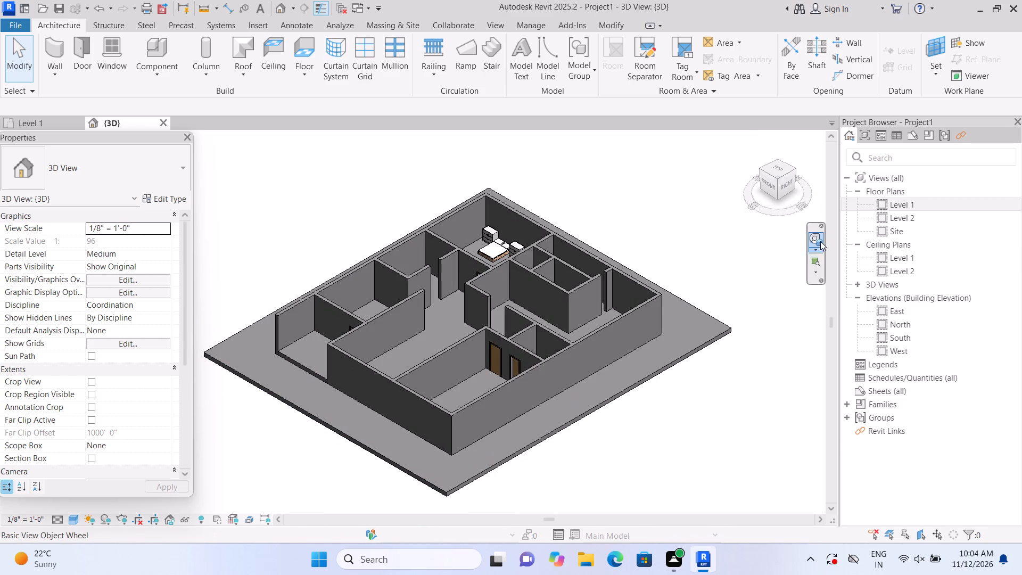
double_click(883, 203)
scroll(606, 363, down, 4)
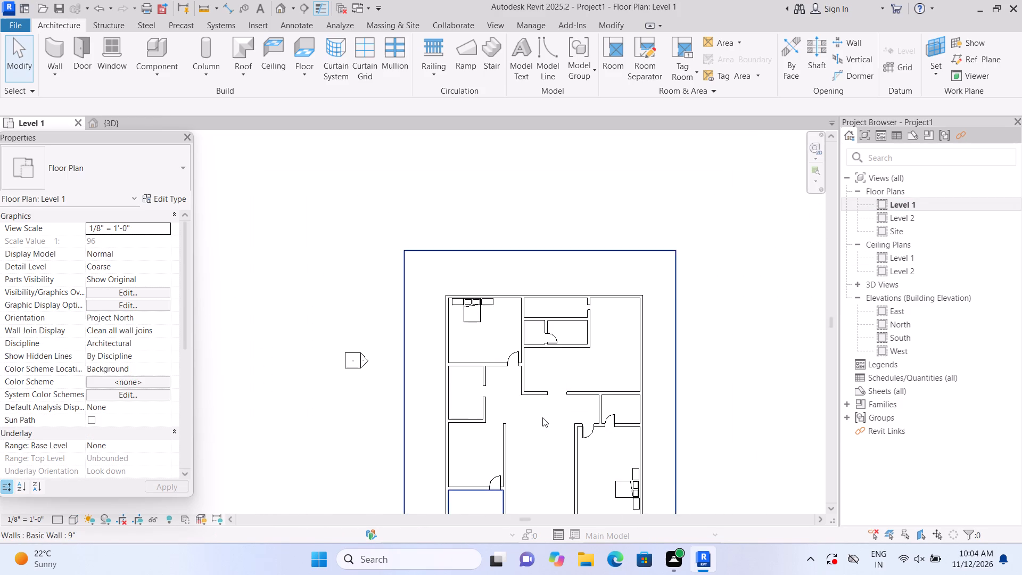
middle_drag(539, 415, 497, 259)
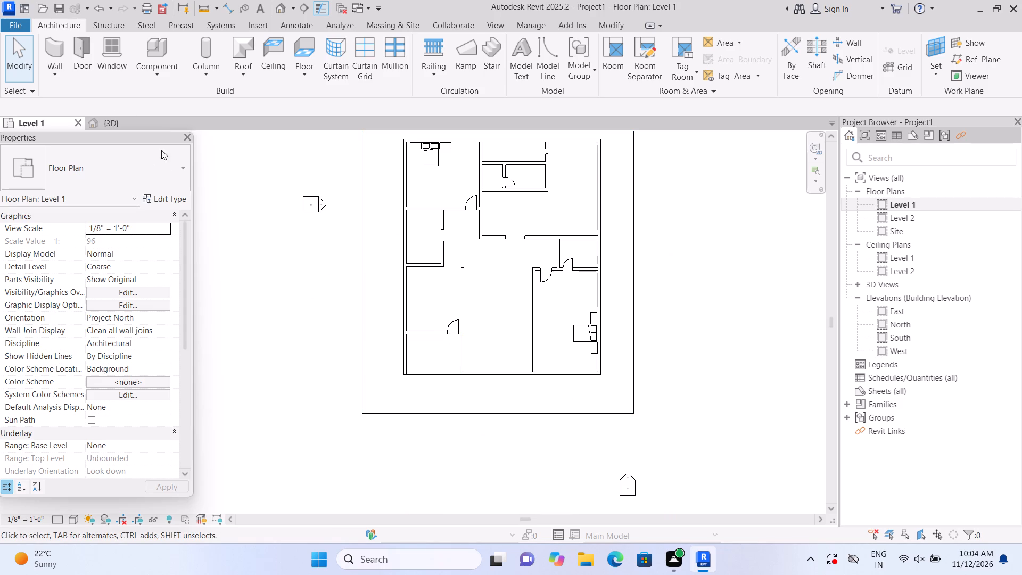
click(57, 47)
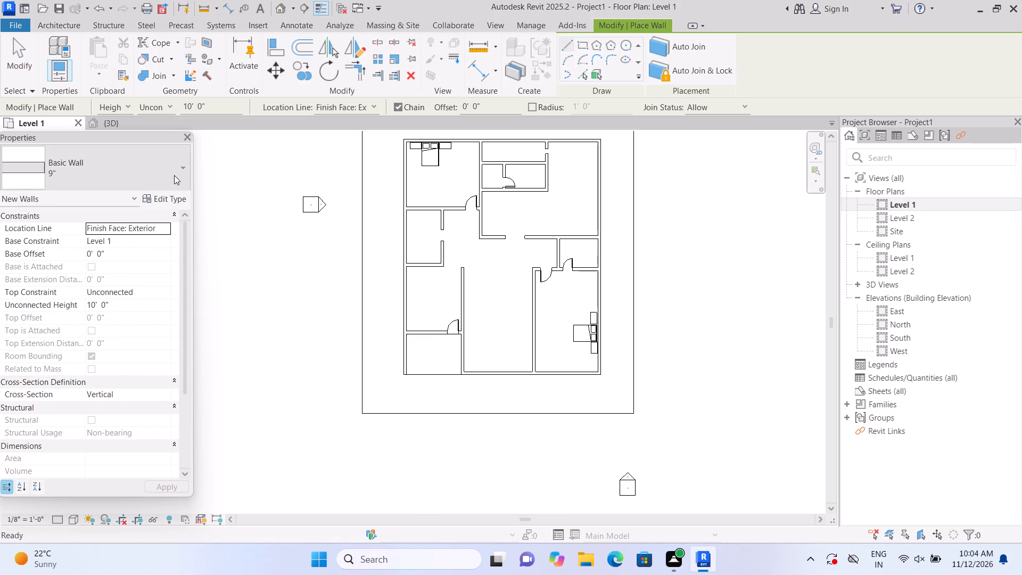
click(171, 171)
scroll(144, 331, down, 12)
click(139, 361)
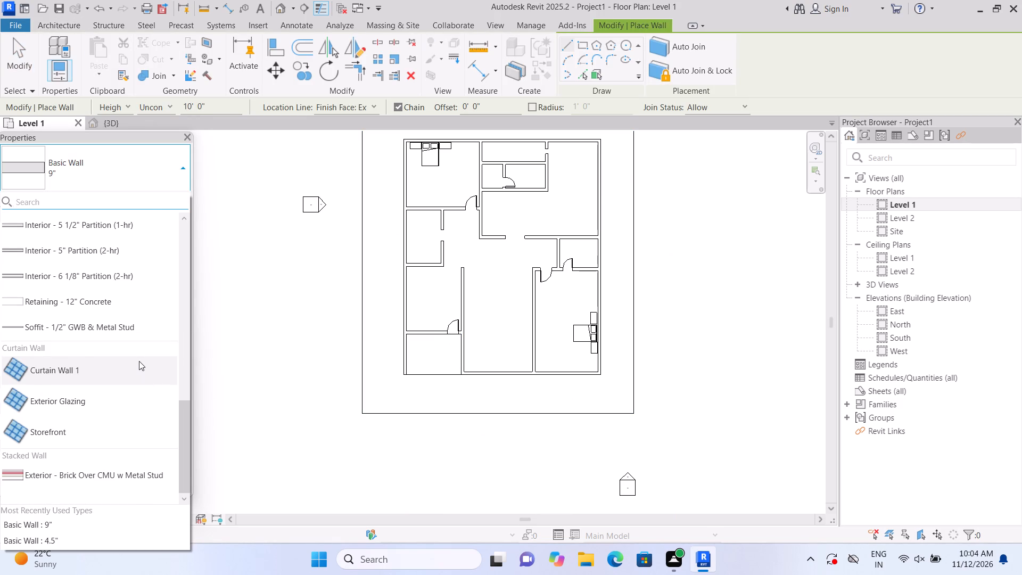
middle_drag(312, 412, 327, 440)
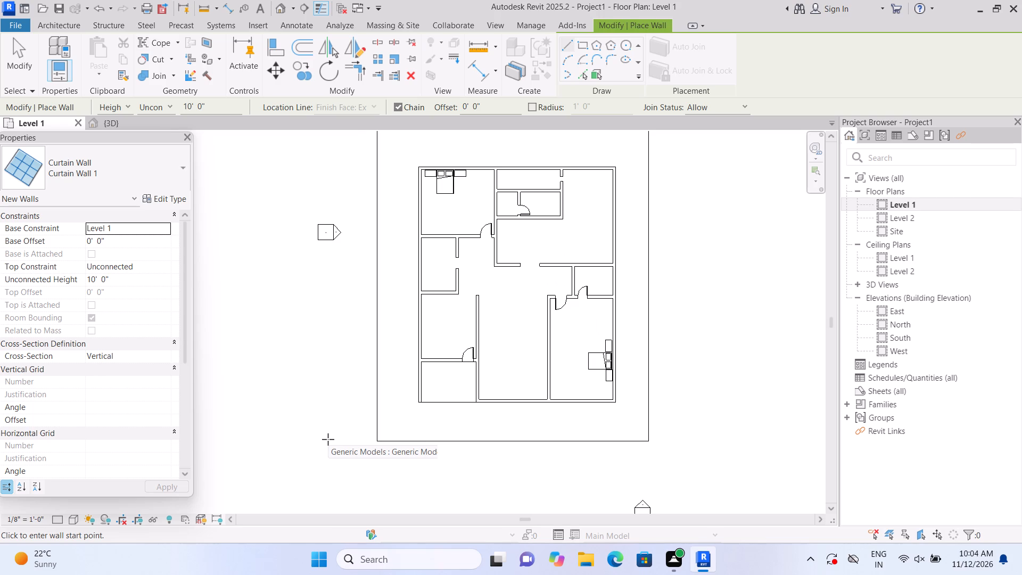
scroll(474, 453, up, 2)
middle_drag(471, 437, 461, 443)
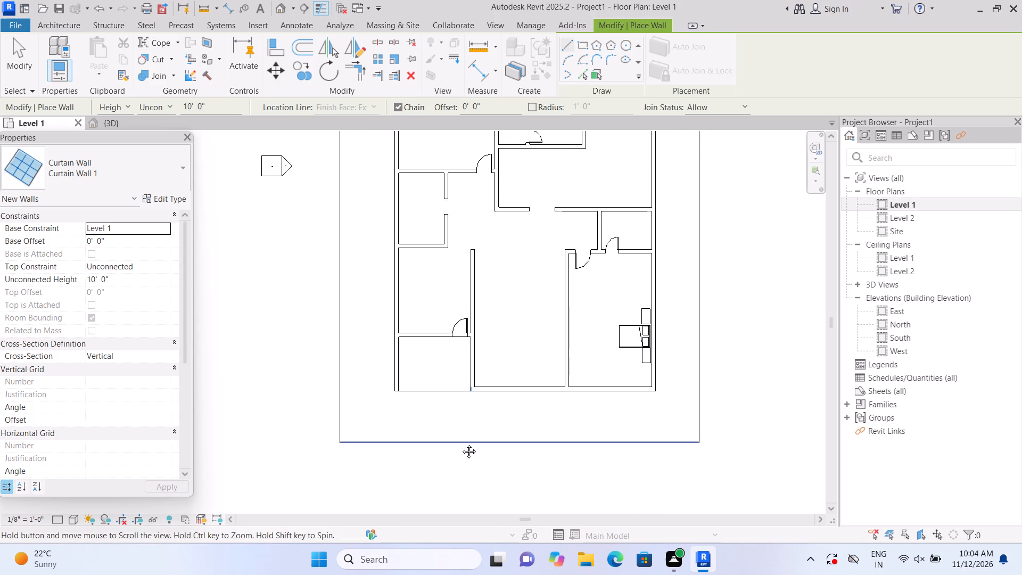
middle_drag(461, 443, 404, 444)
scroll(403, 450, up, 1)
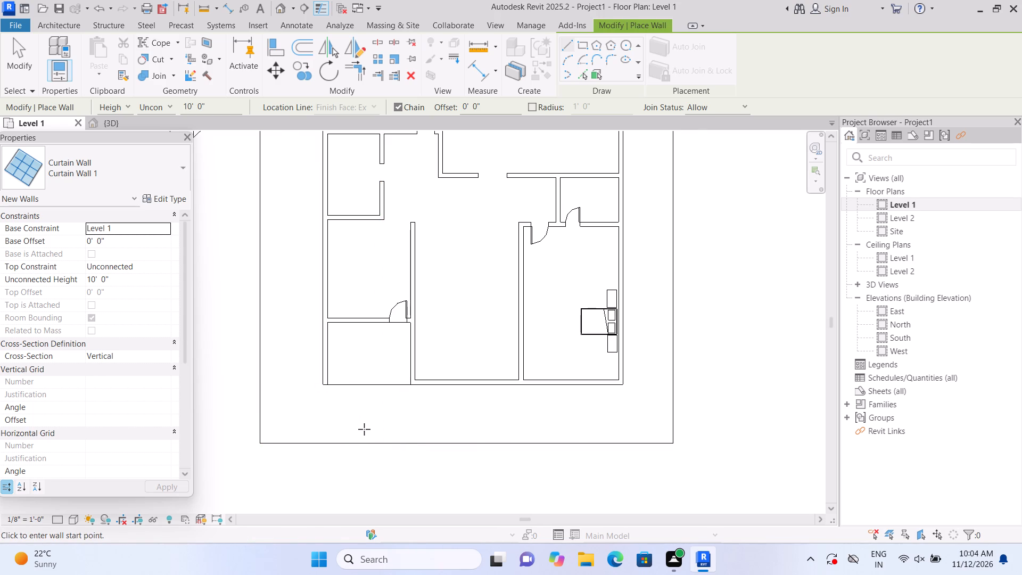
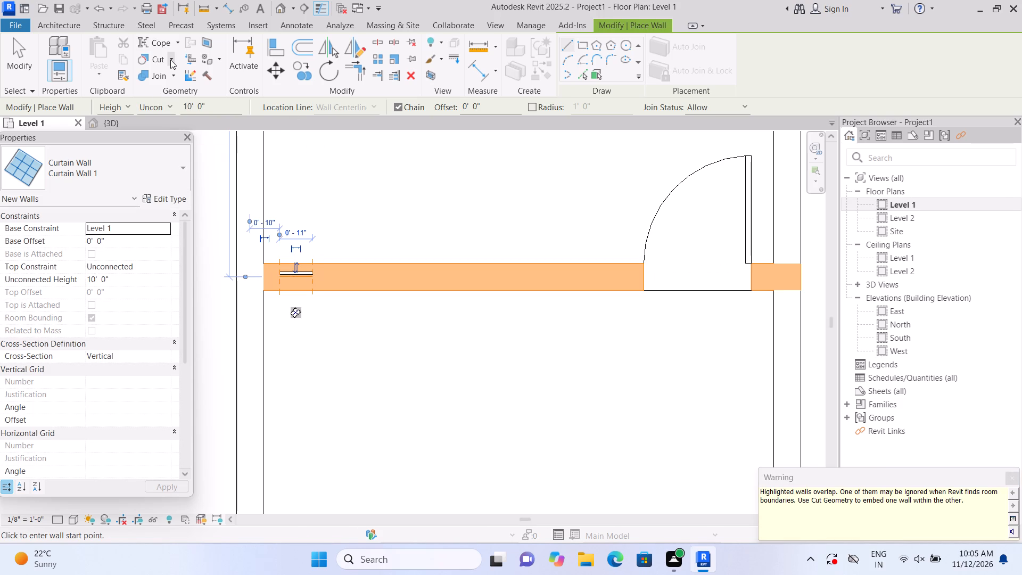
Cut the 9" wall on the southwest room's south side with the short curtain wall near its west end.
click(170, 60)
click(185, 80)
click(375, 272)
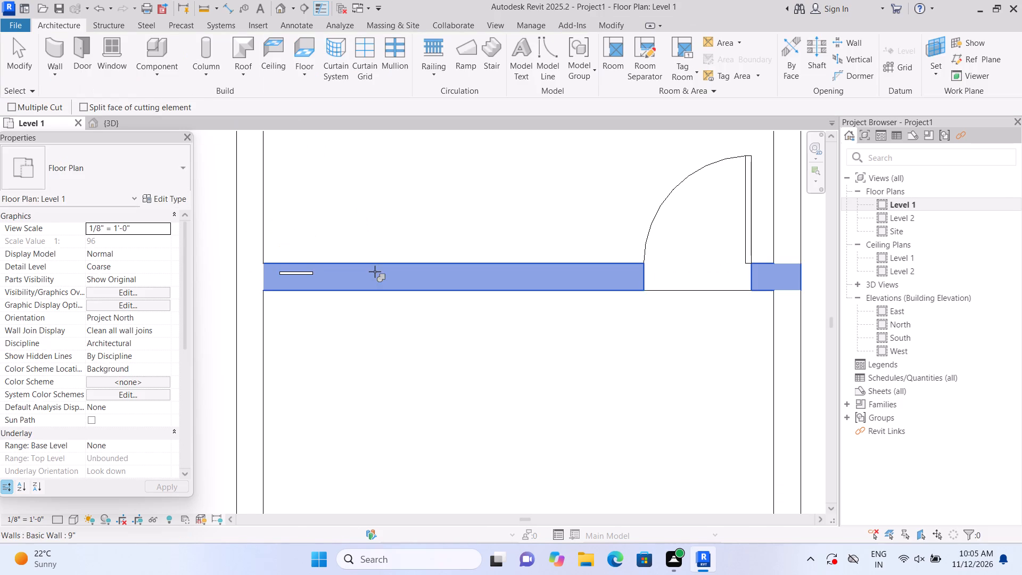
double_click(304, 271)
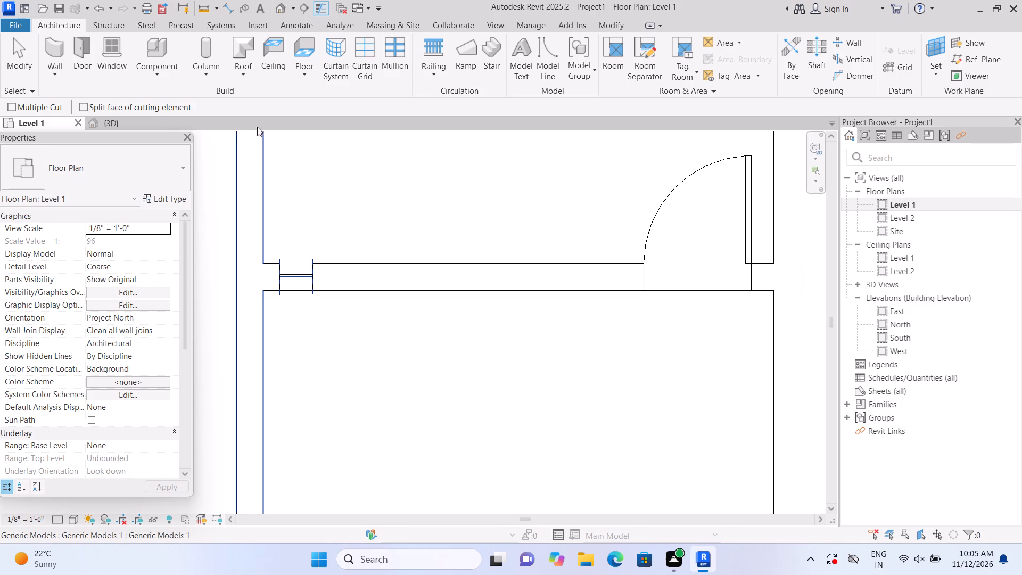
Draw a curtain wall about 1'-6" long in the same wall, about 6'-6" from its east end, and cut the host wall with it.
scroll(355, 270, down, 2)
scroll(351, 356, up, 1)
scroll(350, 356, down, 3)
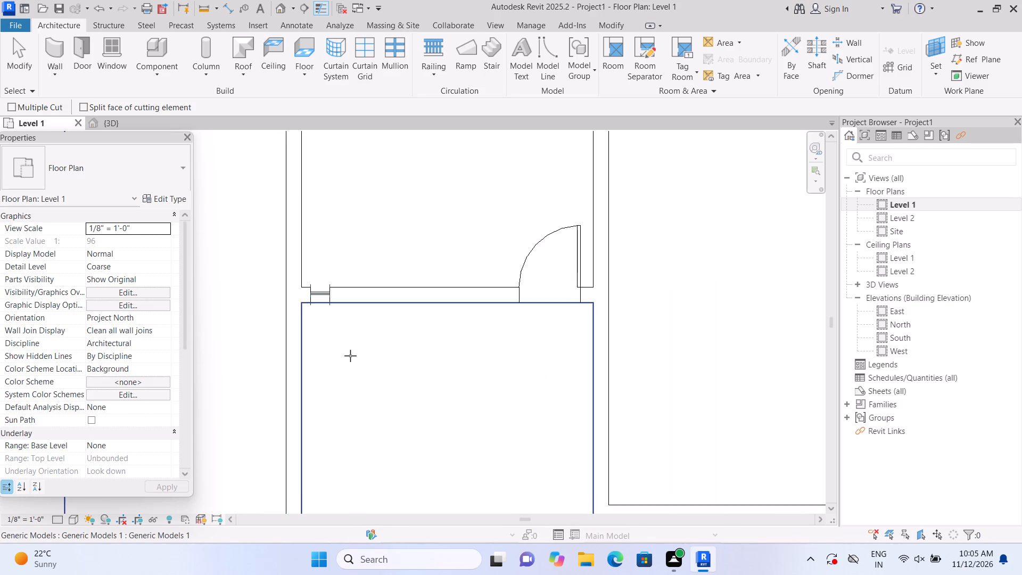
scroll(350, 356, down, 3)
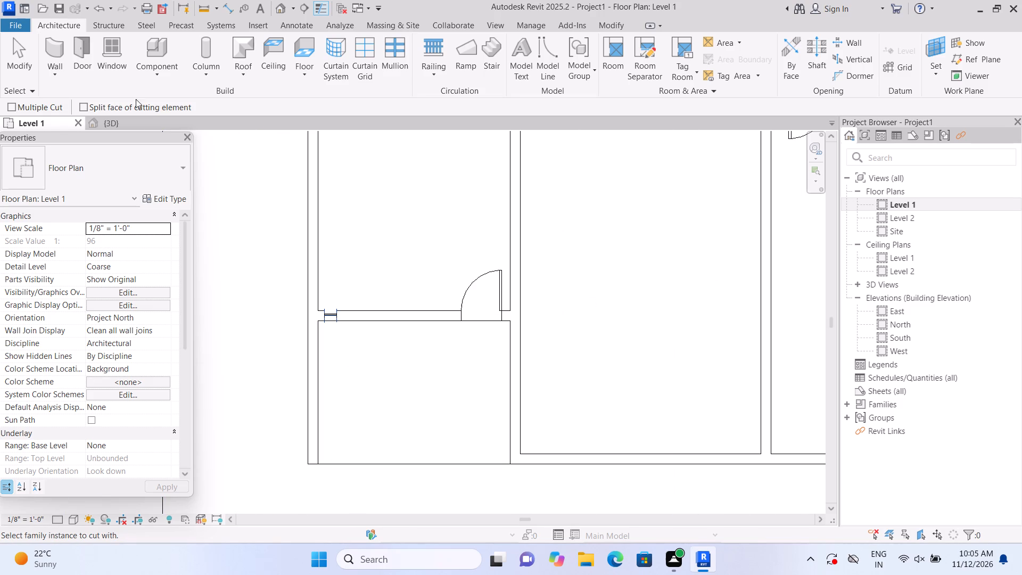
click(61, 47)
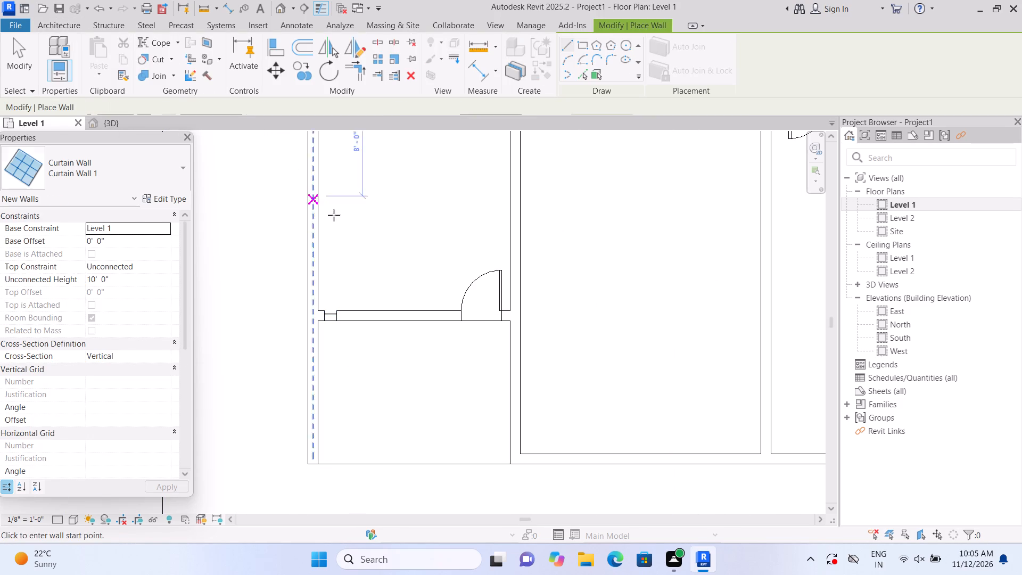
scroll(439, 319, up, 4)
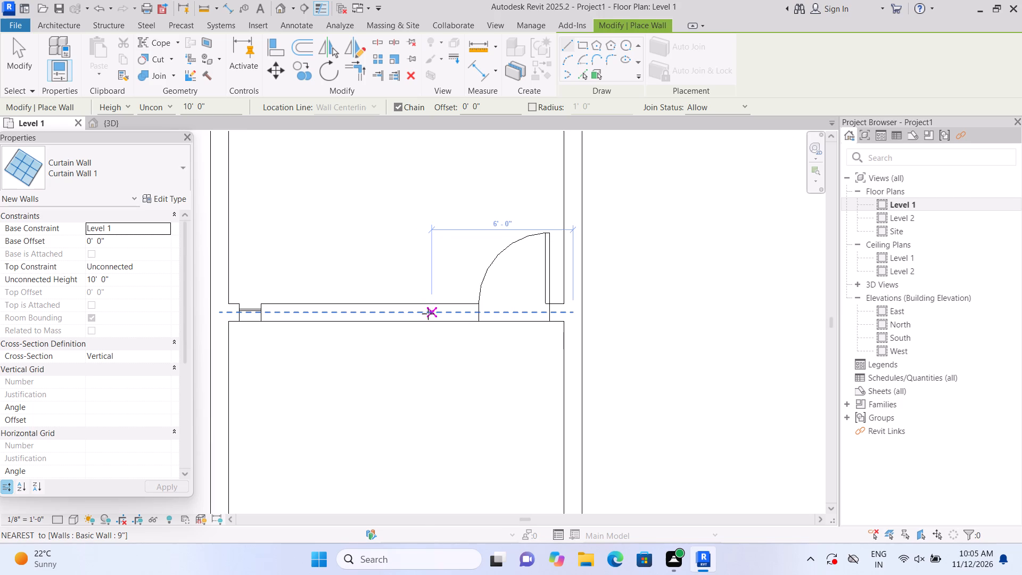
click(425, 311)
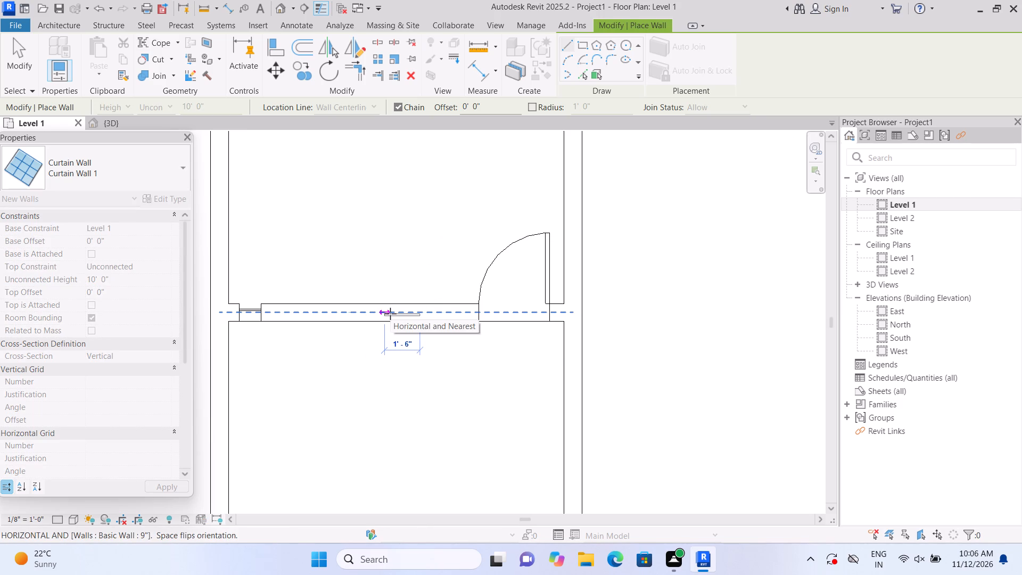
click(390, 314)
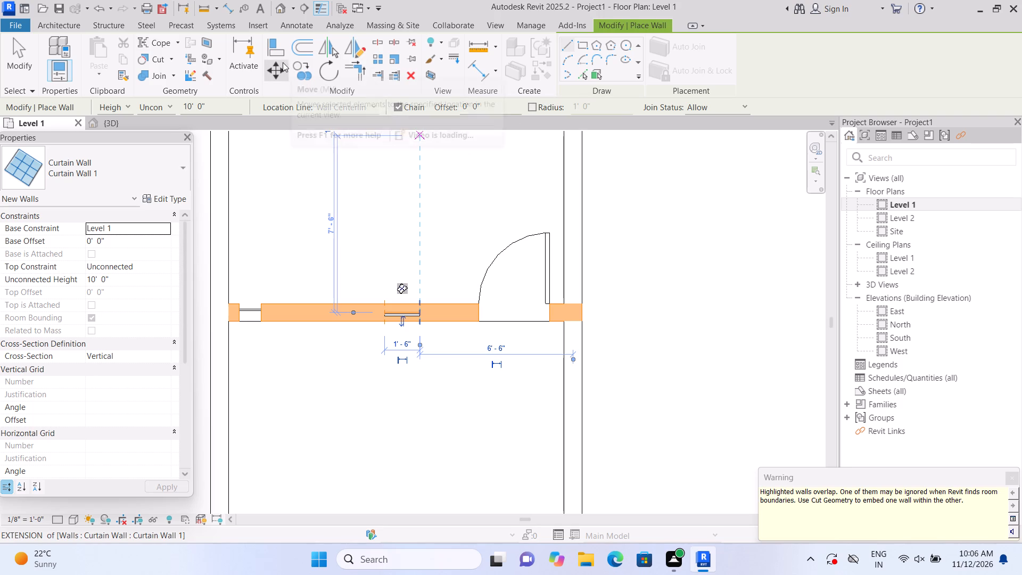
click(175, 63)
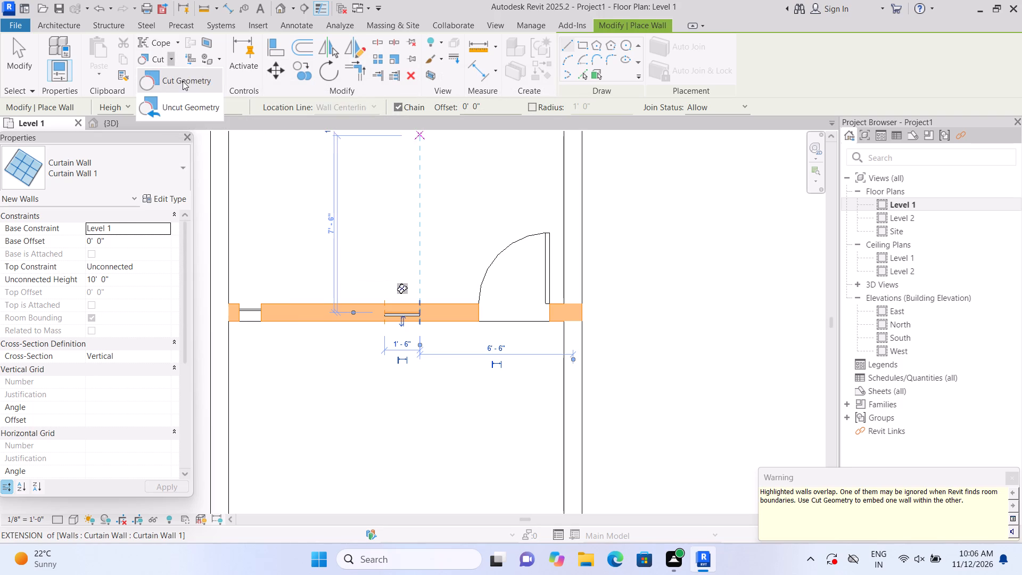
click(183, 81)
click(356, 300)
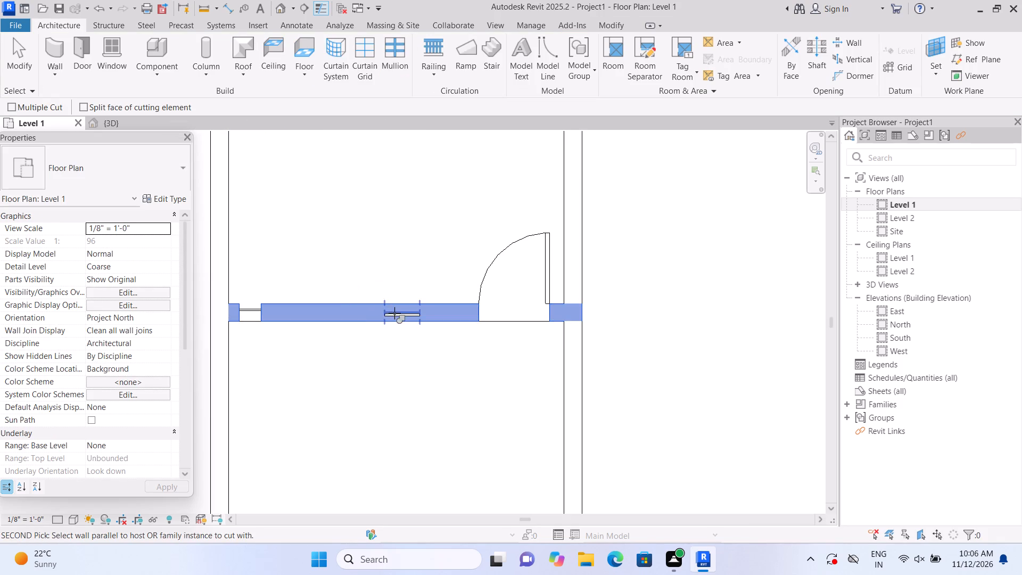
click(394, 313)
Draw a 6'-6" curtain wall in the middle room's south exterior wall, 6'-0" from its west wall, and cut the host wall with it.
scroll(416, 296, down, 3)
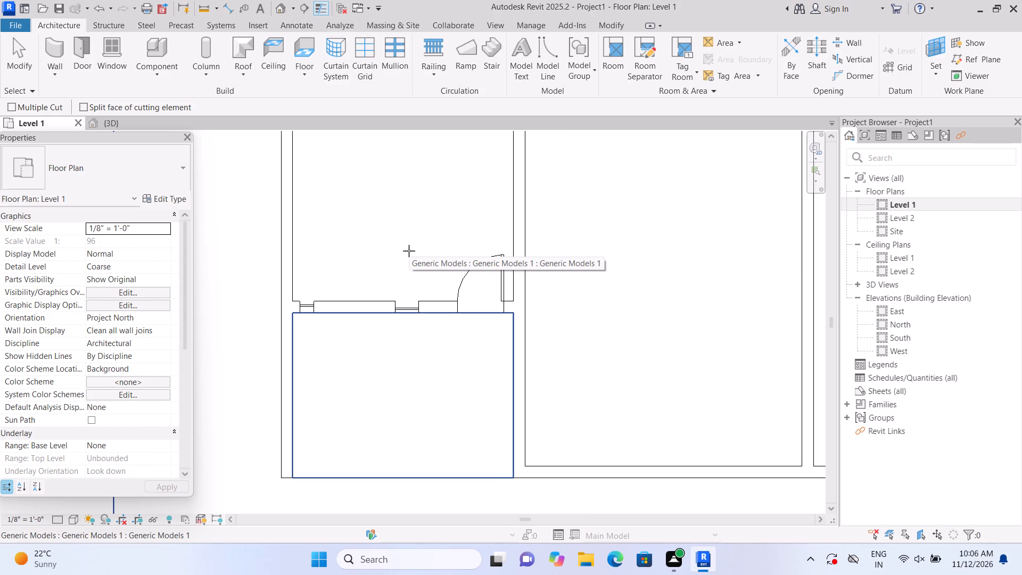
scroll(414, 267, down, 6)
scroll(563, 253, up, 1)
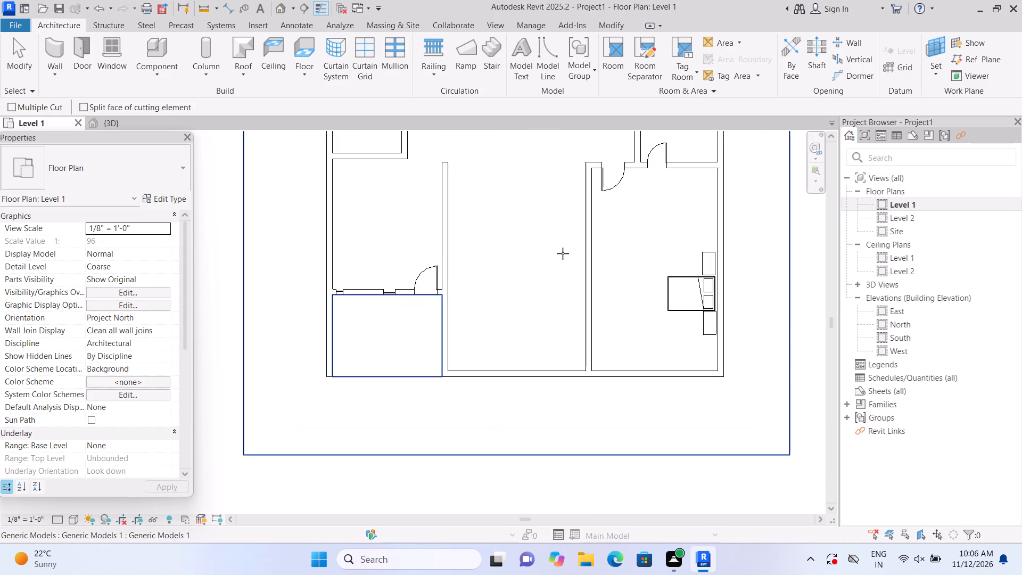
middle_drag(563, 253, 523, 196)
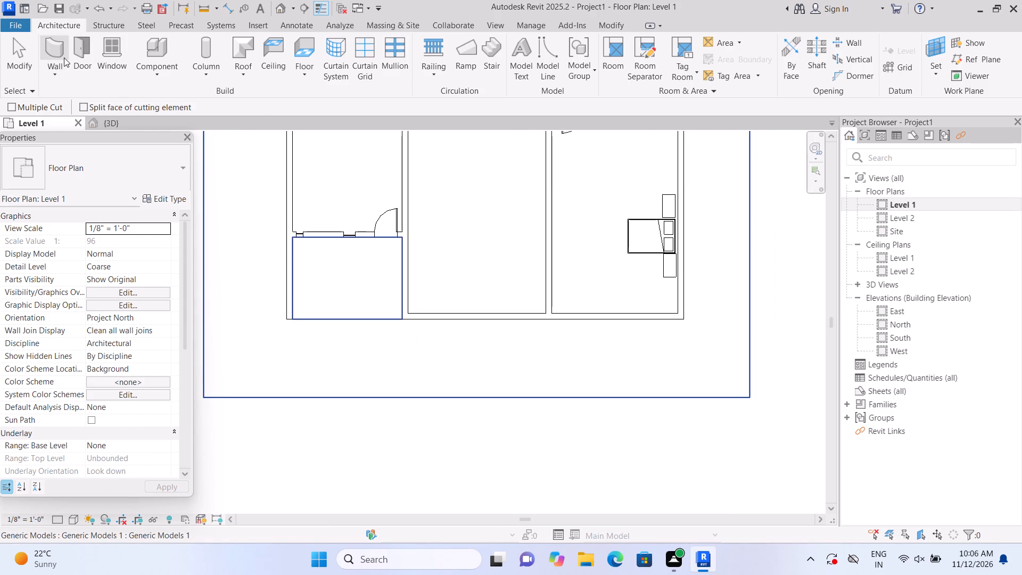
click(64, 57)
scroll(482, 329, up, 1)
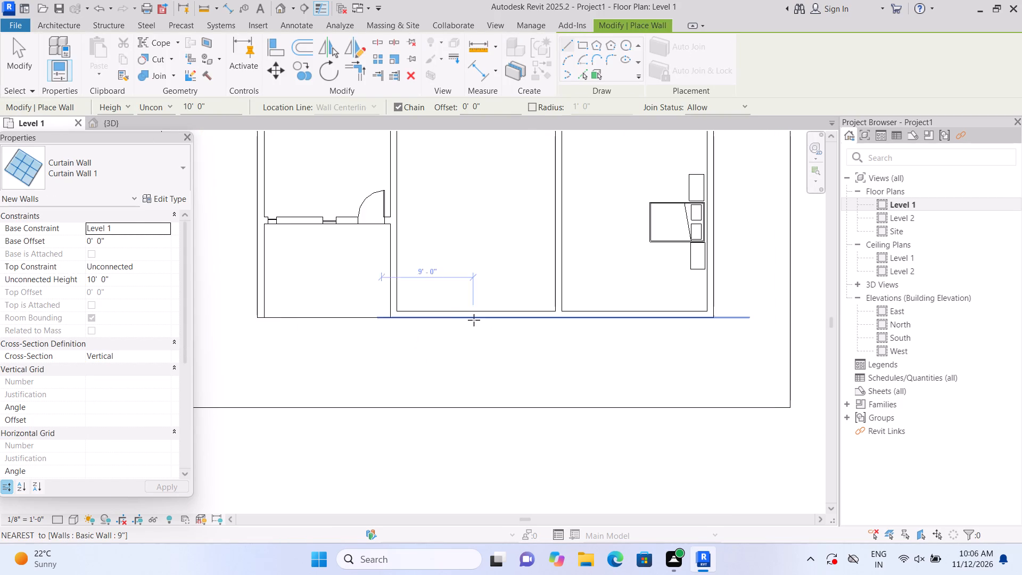
scroll(474, 320, up, 2)
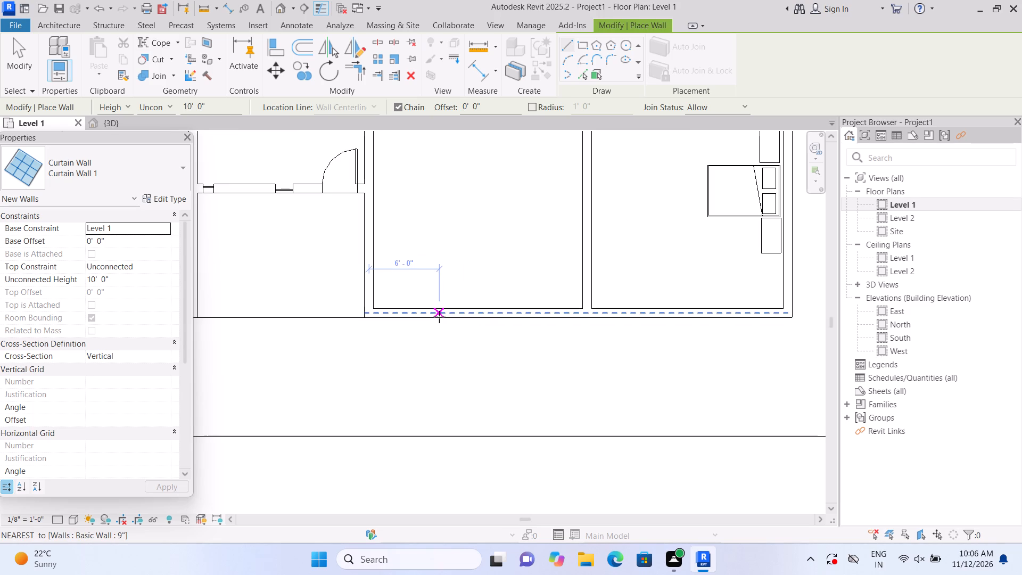
click(439, 317)
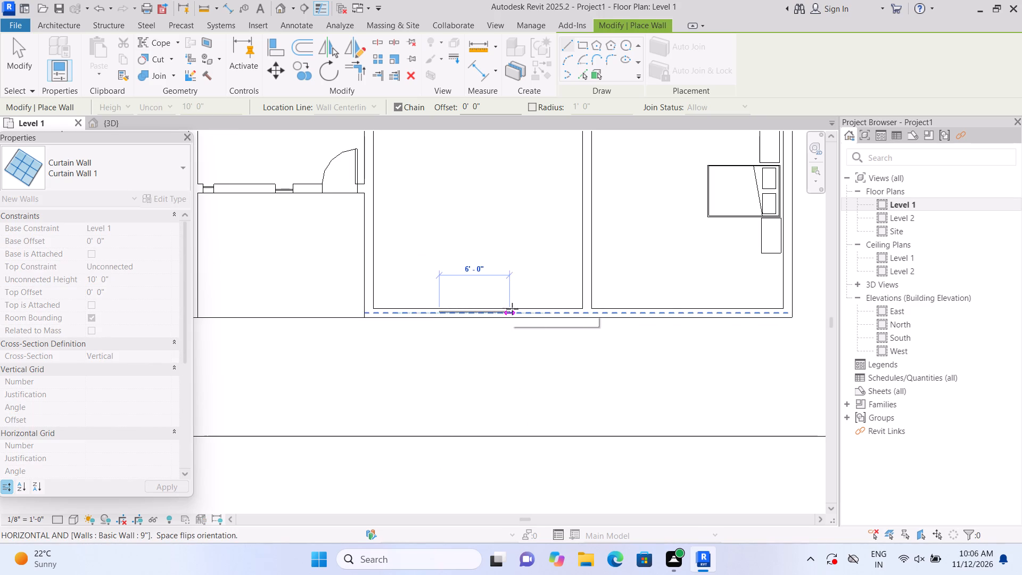
click(513, 313)
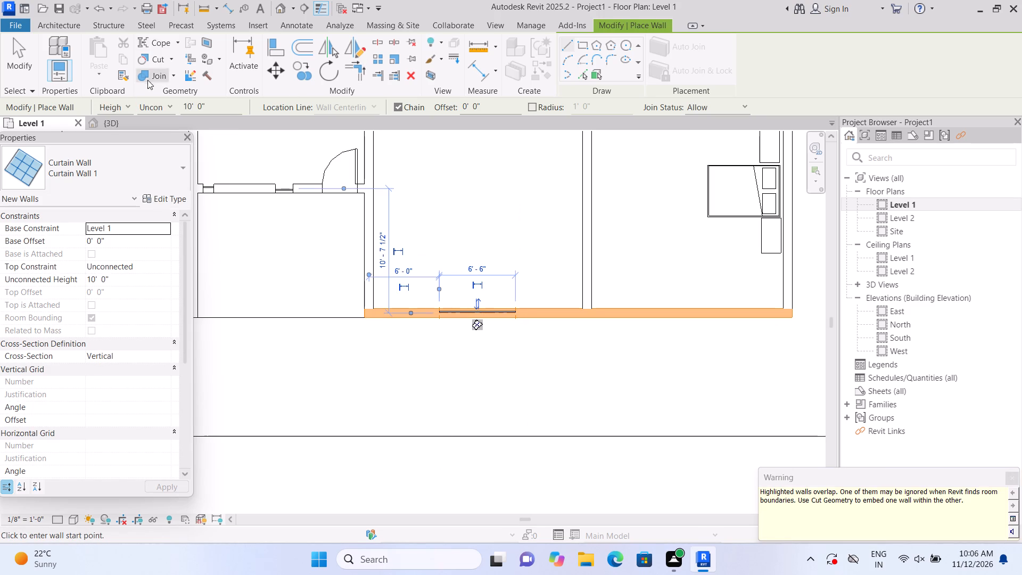
click(169, 63)
click(173, 76)
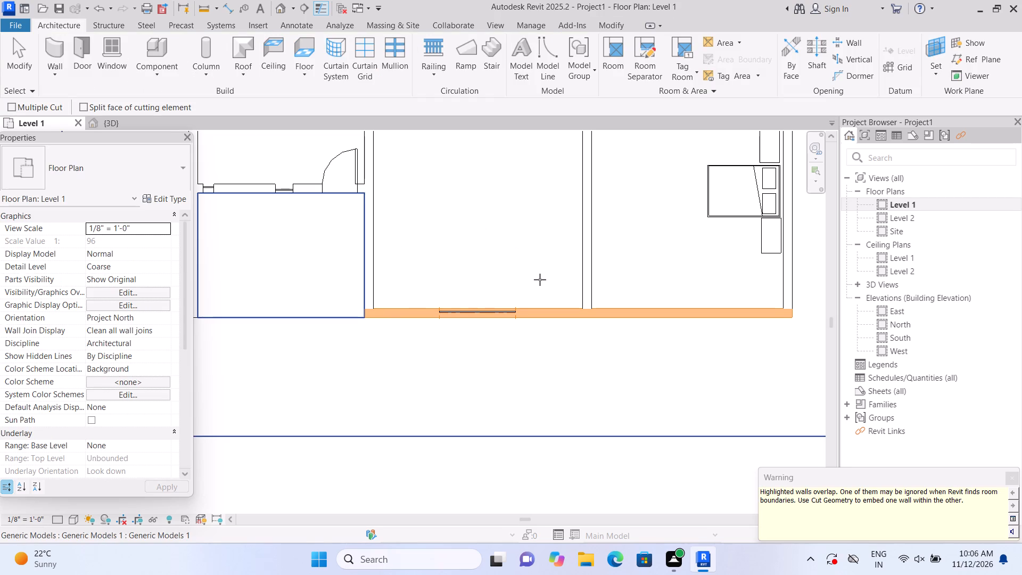
click(541, 316)
double_click(477, 314)
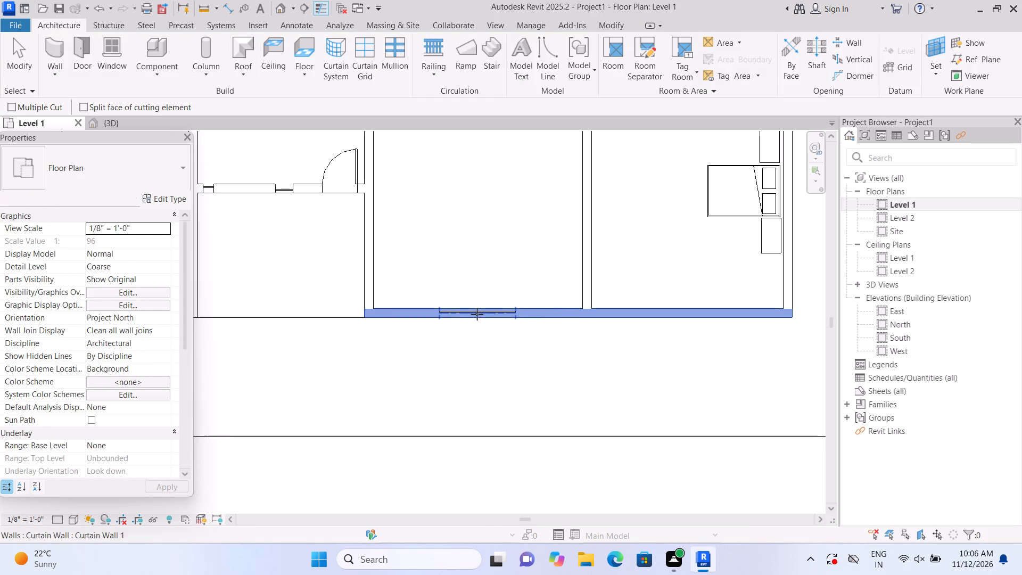
Draw a curtain wall about 5' long in the southeast bedroom's south exterior wall and cut the host wall with it.
click(51, 52)
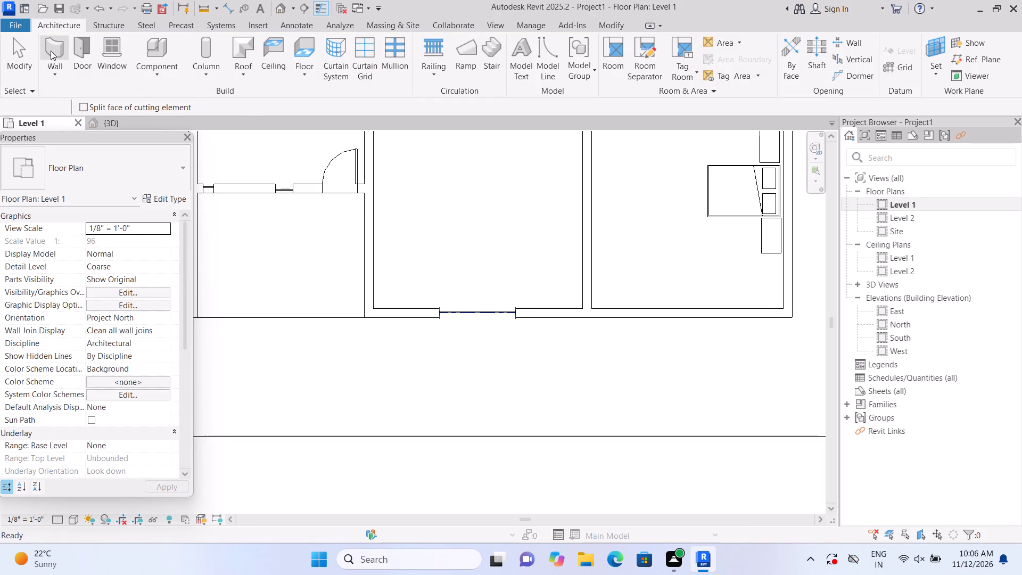
middle_drag(414, 285, 302, 298)
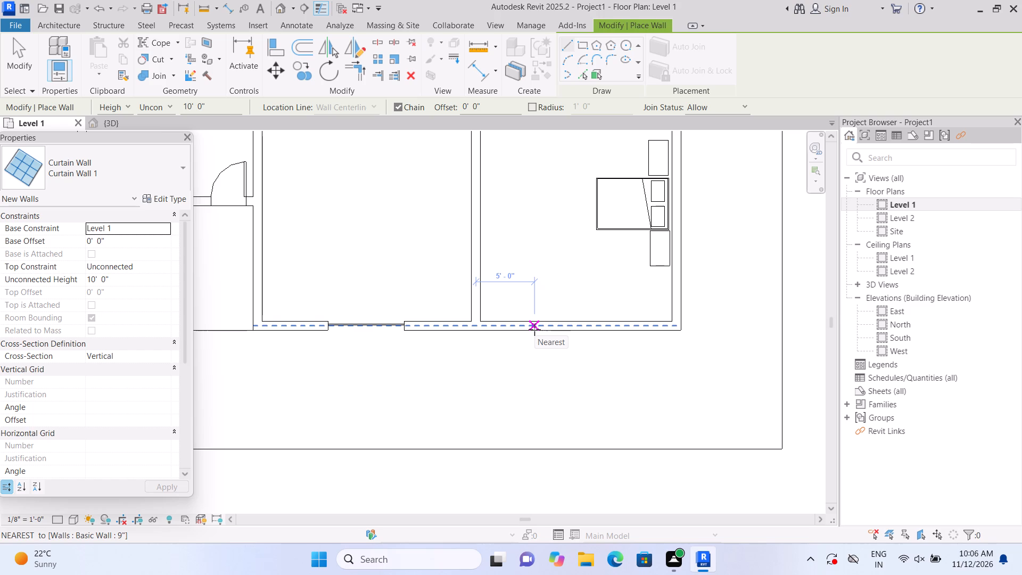
click(549, 330)
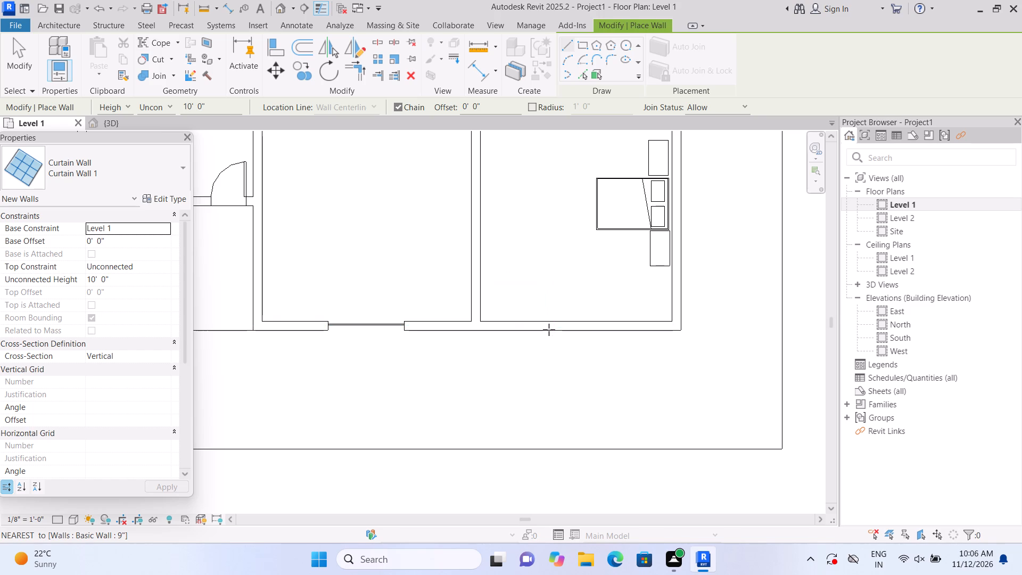
double_click(609, 330)
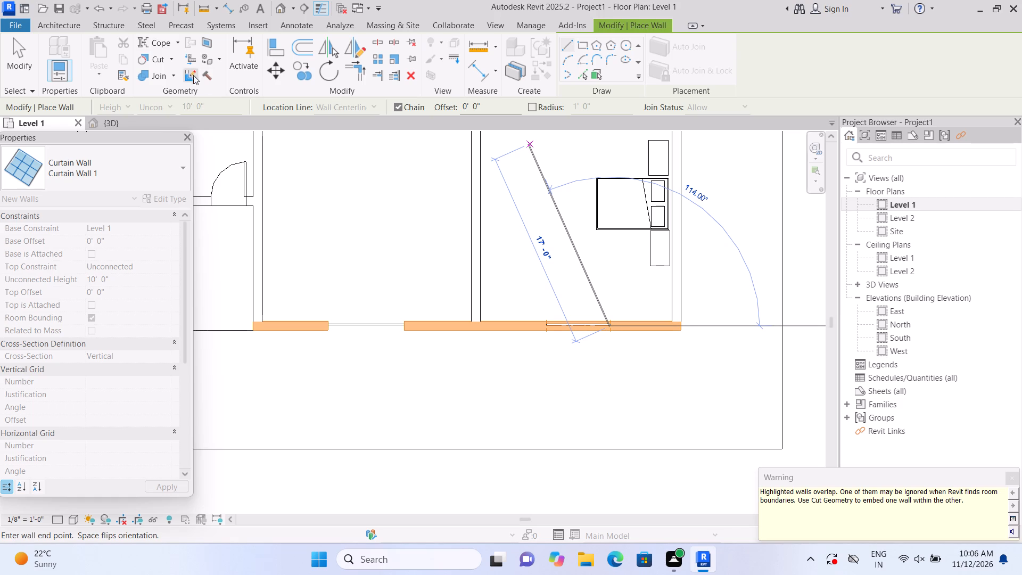
double_click(173, 57)
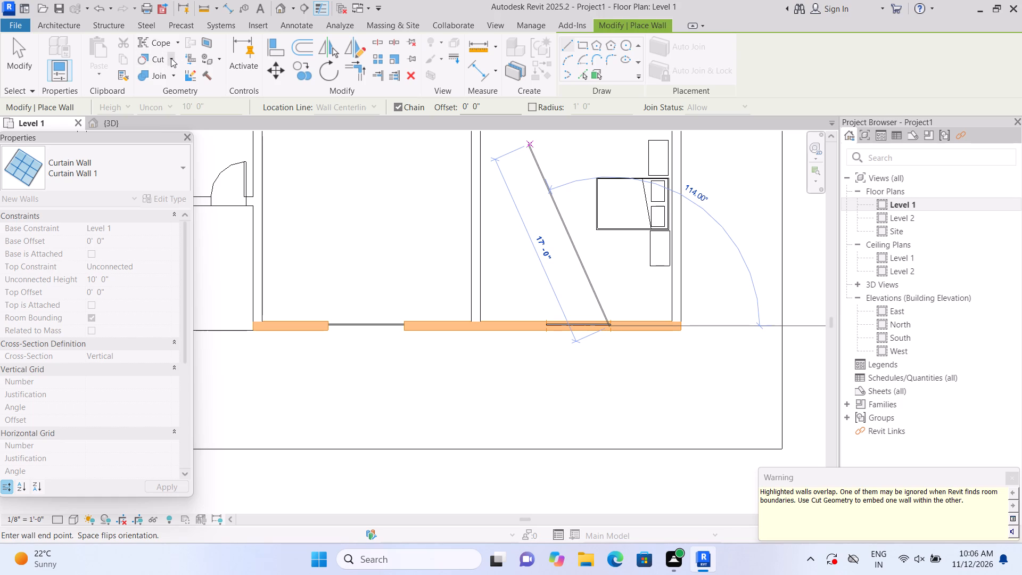
click(170, 57)
click(180, 77)
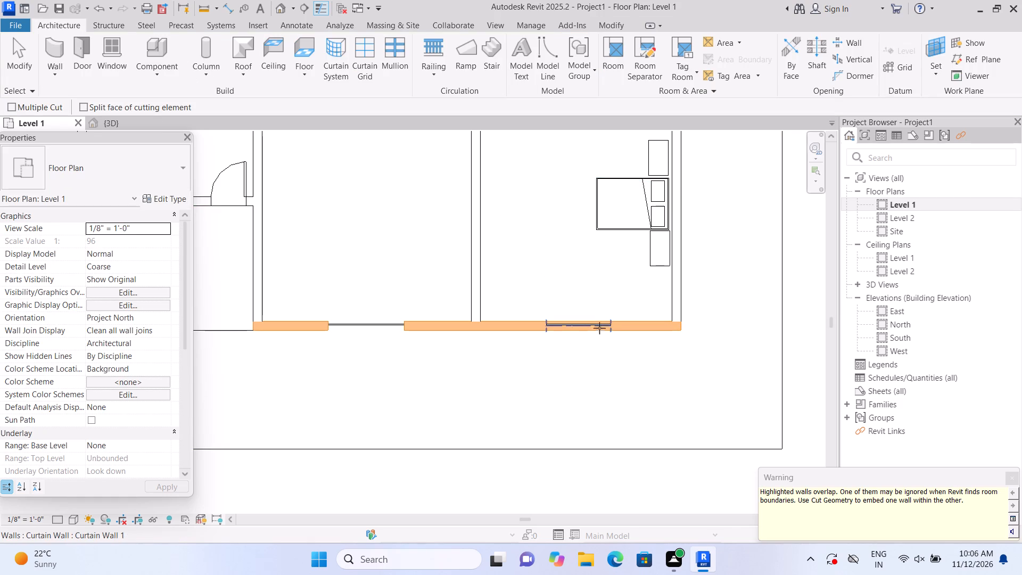
scroll(600, 330, up, 1)
click(637, 324)
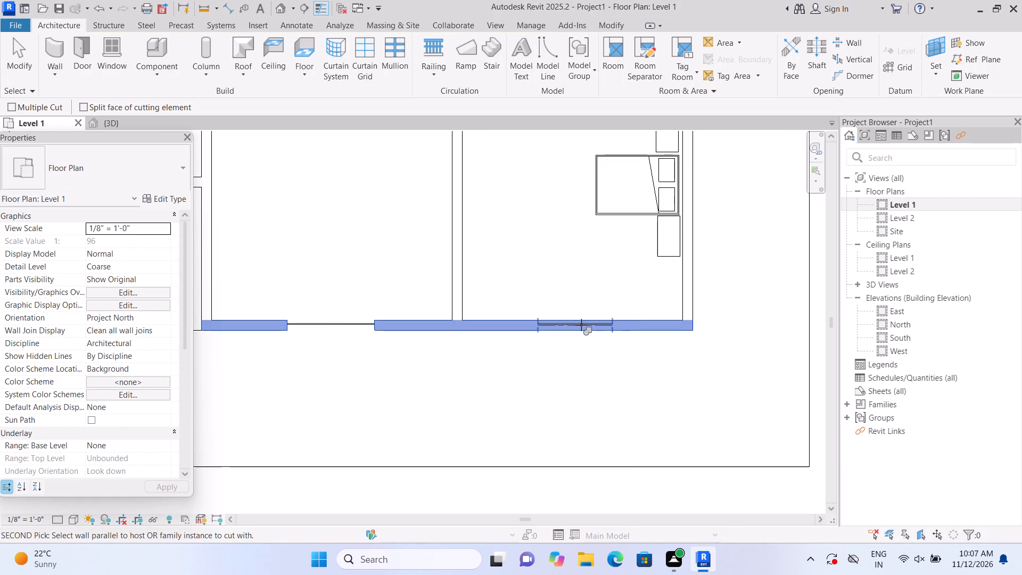
click(581, 325)
Draw a curtain wall about 4'-6" long in the east exterior wall, behind the head of the southeast bedroom's bed.
scroll(596, 333, down, 6)
middle_drag(605, 360, 605, 384)
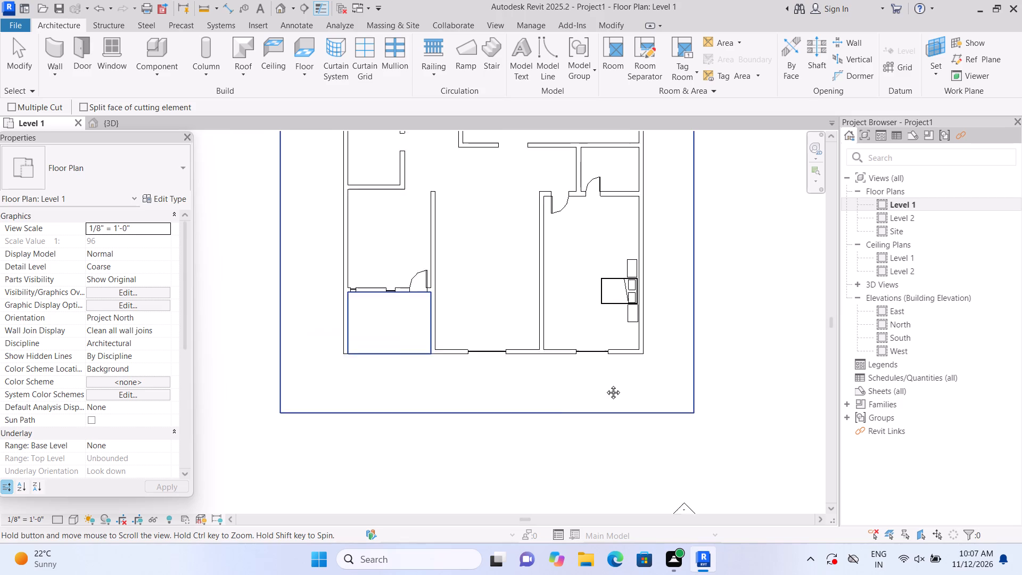
middle_drag(605, 384, 598, 442)
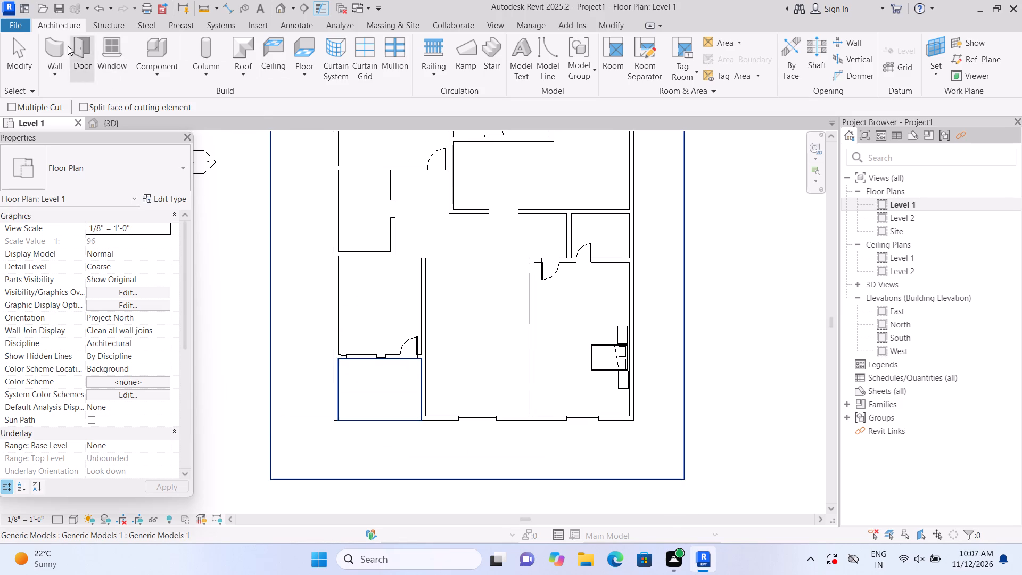
double_click(61, 46)
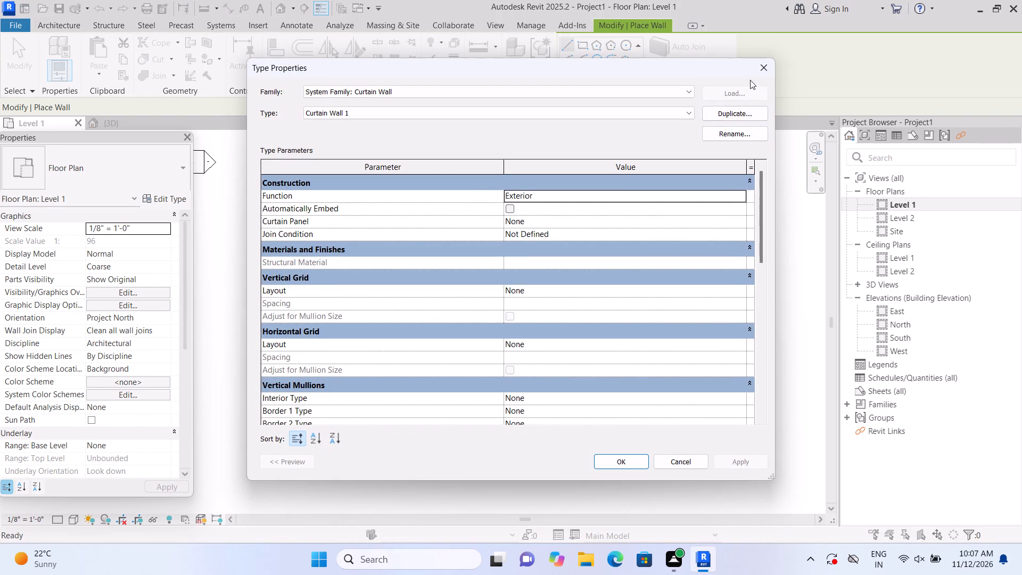
click(762, 69)
scroll(682, 333, up, 1)
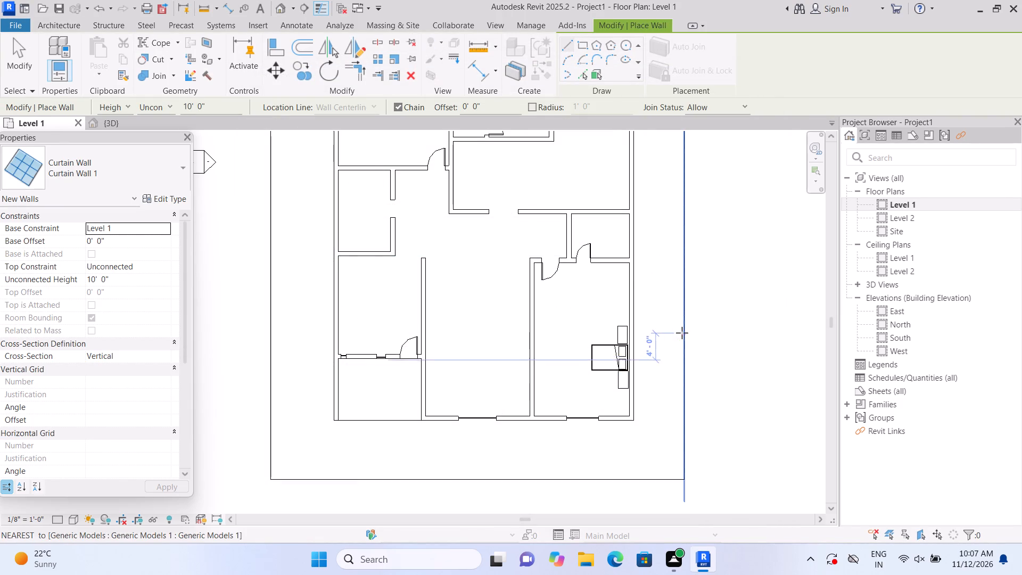
scroll(680, 333, up, 4)
middle_drag(613, 373, 620, 263)
scroll(620, 264, up, 2)
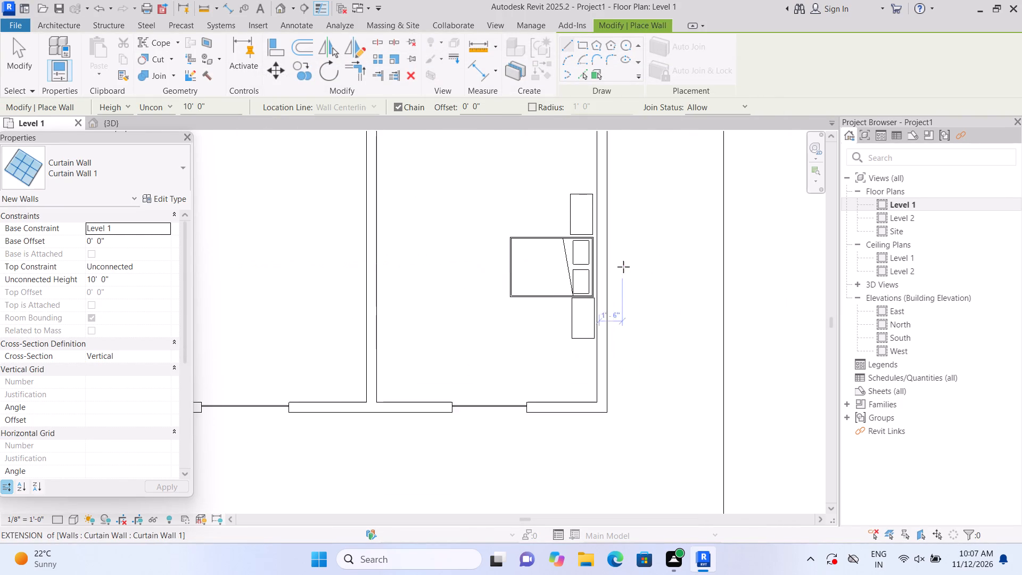
click(601, 221)
click(605, 293)
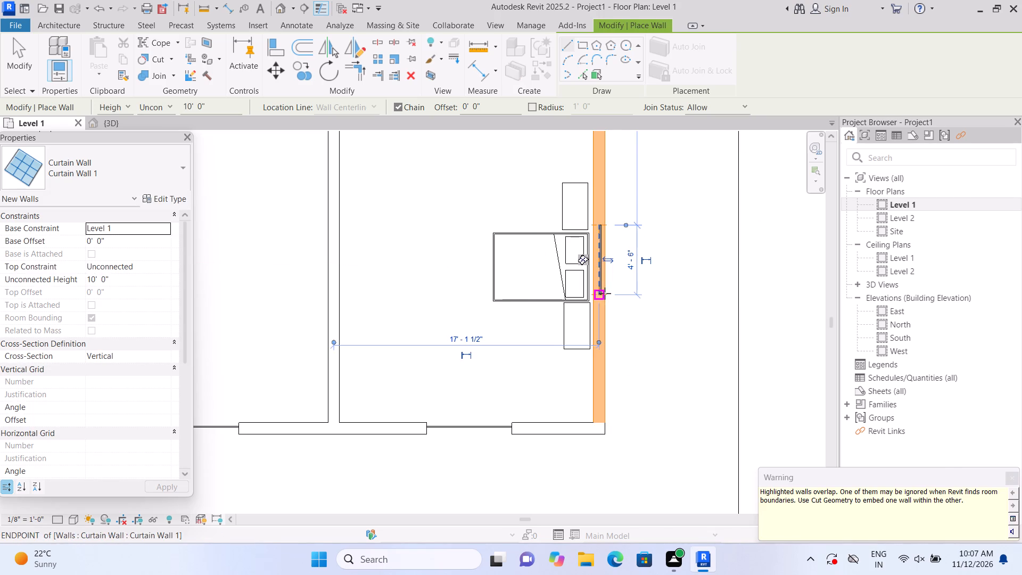
Cut the east exterior wall with the curtain wall behind the southeast bedroom's bed.
click(171, 60)
double_click(176, 72)
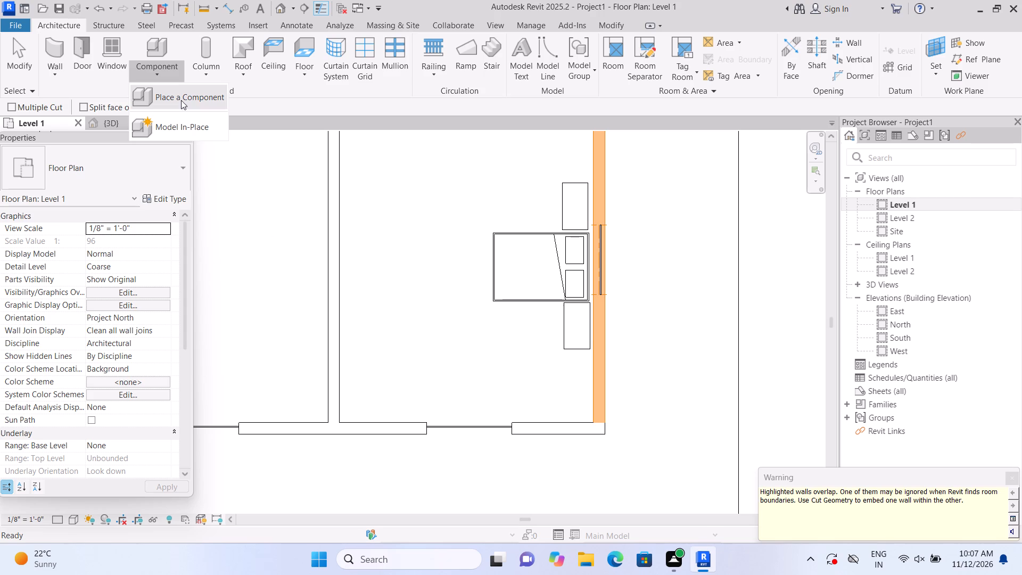
click(557, 60)
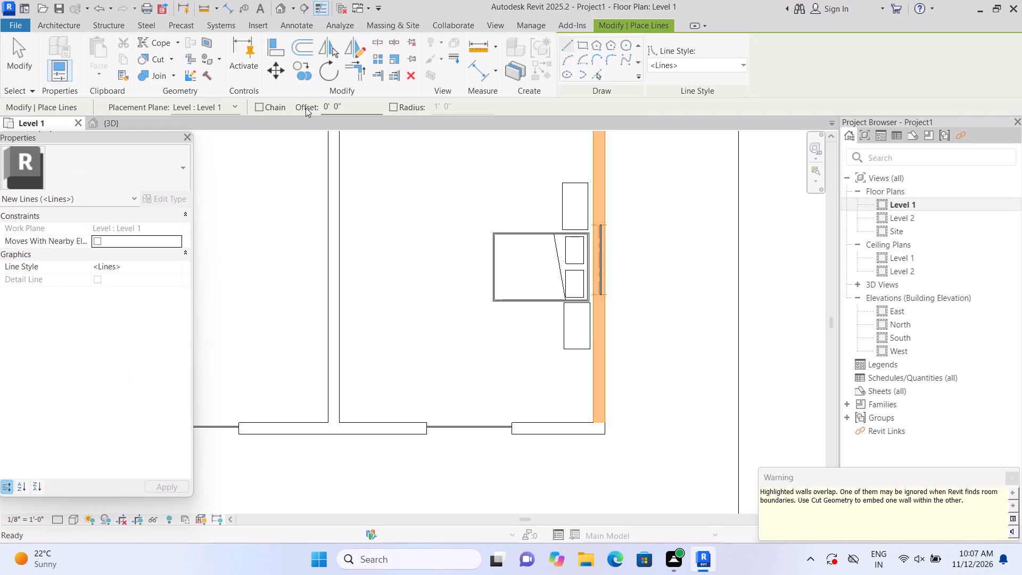
click(174, 55)
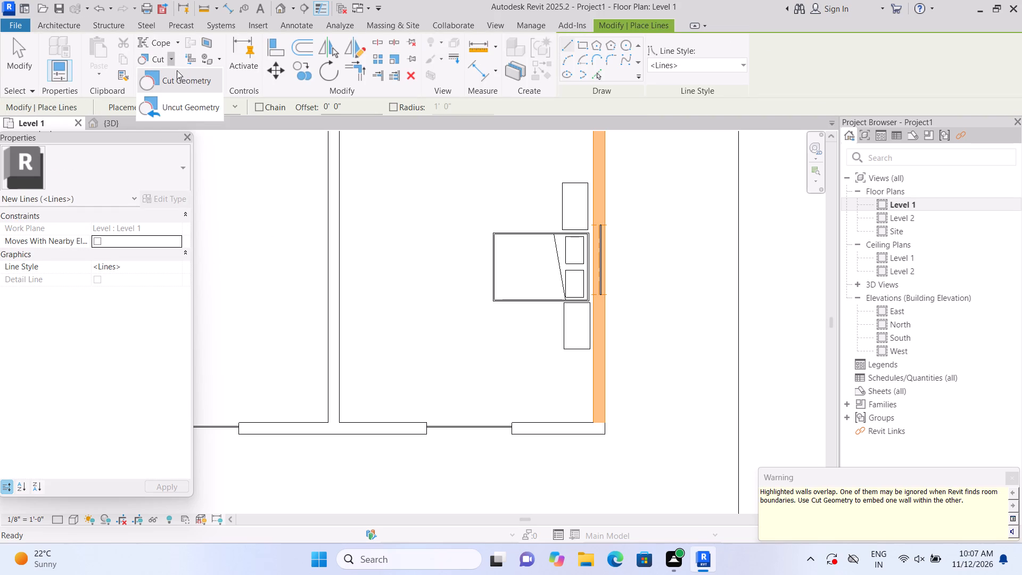
click(178, 75)
scroll(677, 250, up, 2)
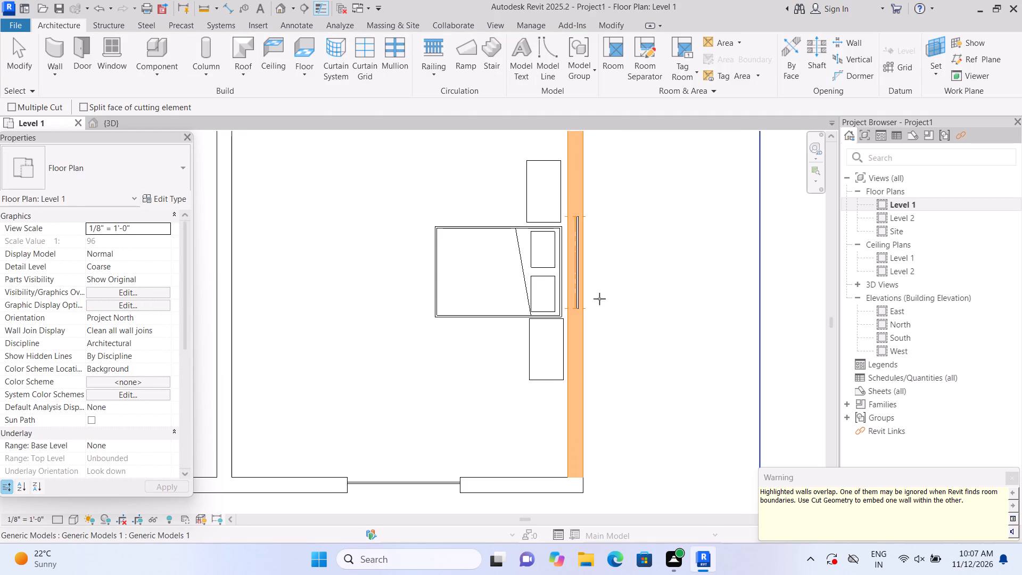
click(580, 335)
click(575, 264)
Draw a curtain wall about 5'-0" long in the northeast room's east exterior wall and cut the host wall with it.
scroll(603, 266, down, 2)
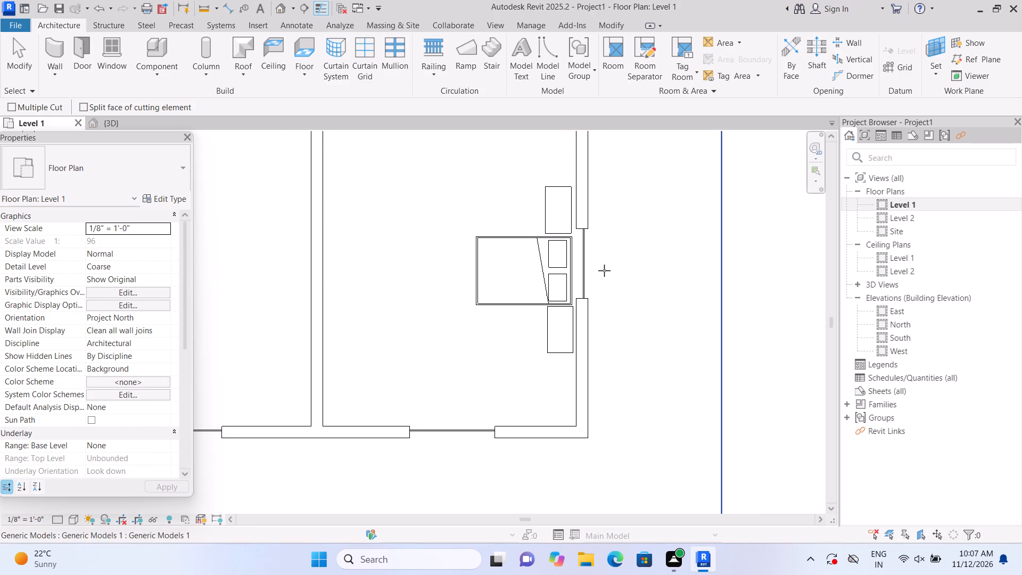
scroll(650, 237, down, 2)
middle_drag(652, 244, 665, 316)
scroll(661, 302, down, 2)
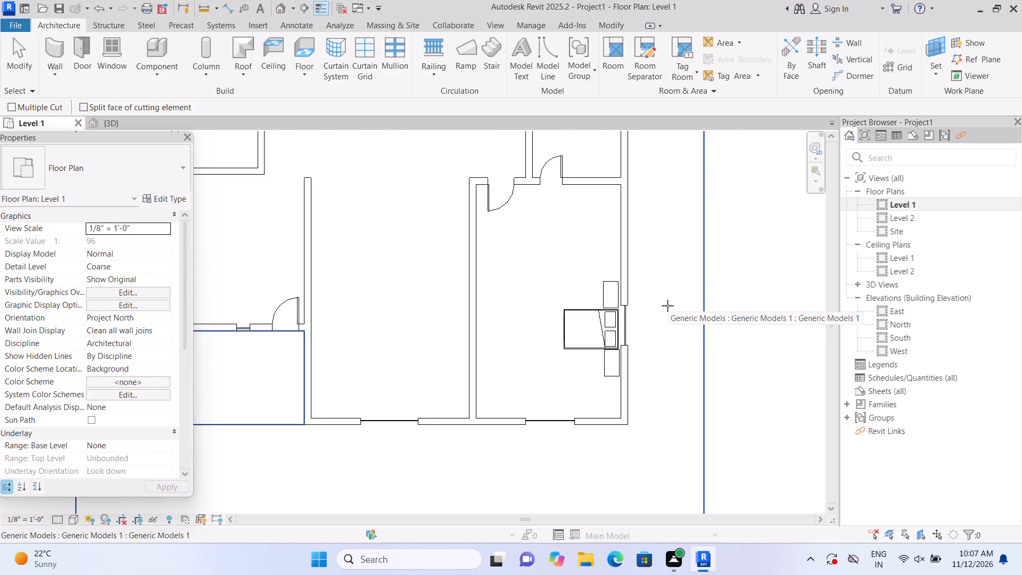
scroll(680, 339, down, 3)
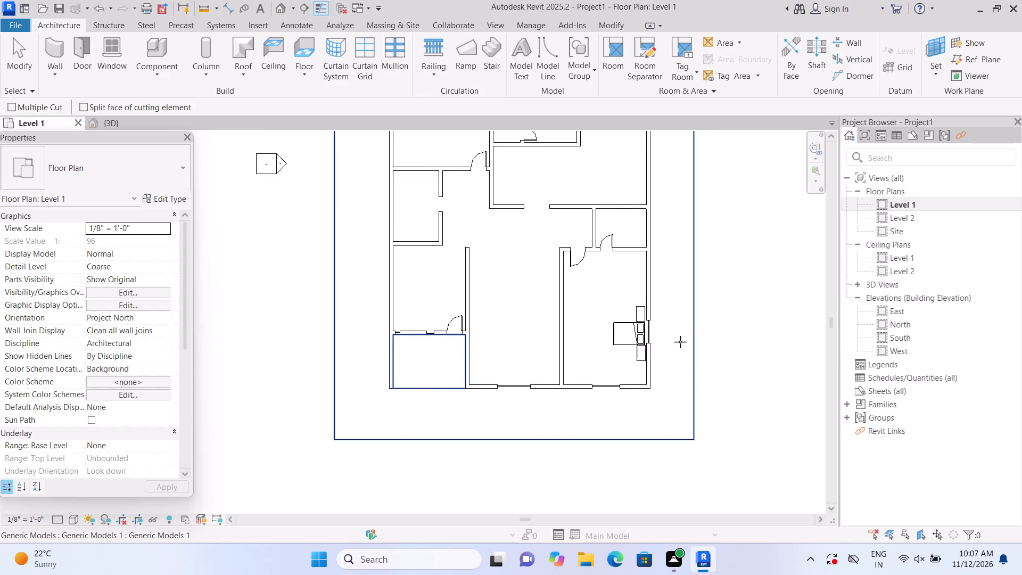
scroll(680, 342, down, 4)
middle_drag(587, 309, 579, 336)
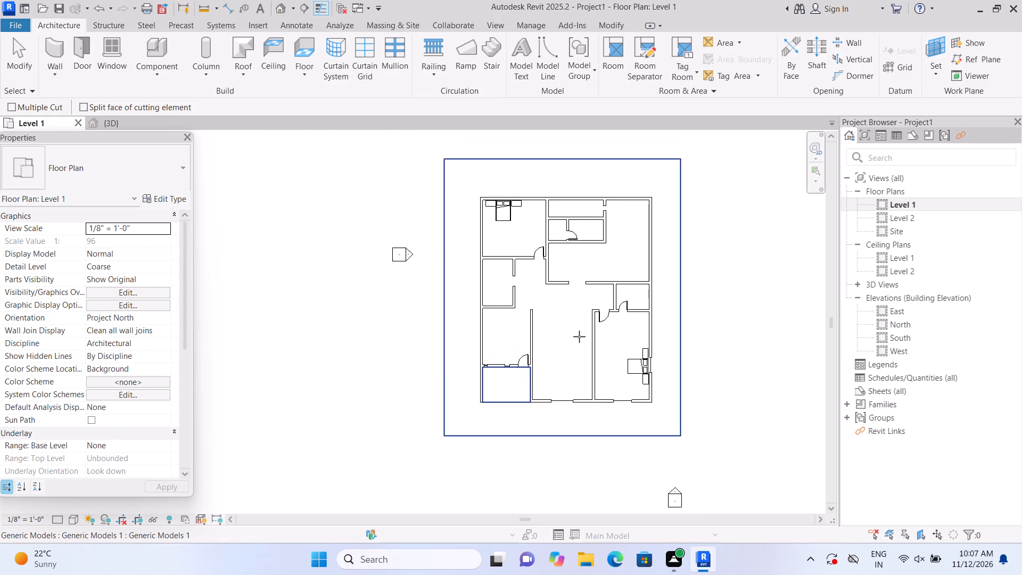
scroll(579, 336, up, 1)
middle_drag(578, 339, 559, 366)
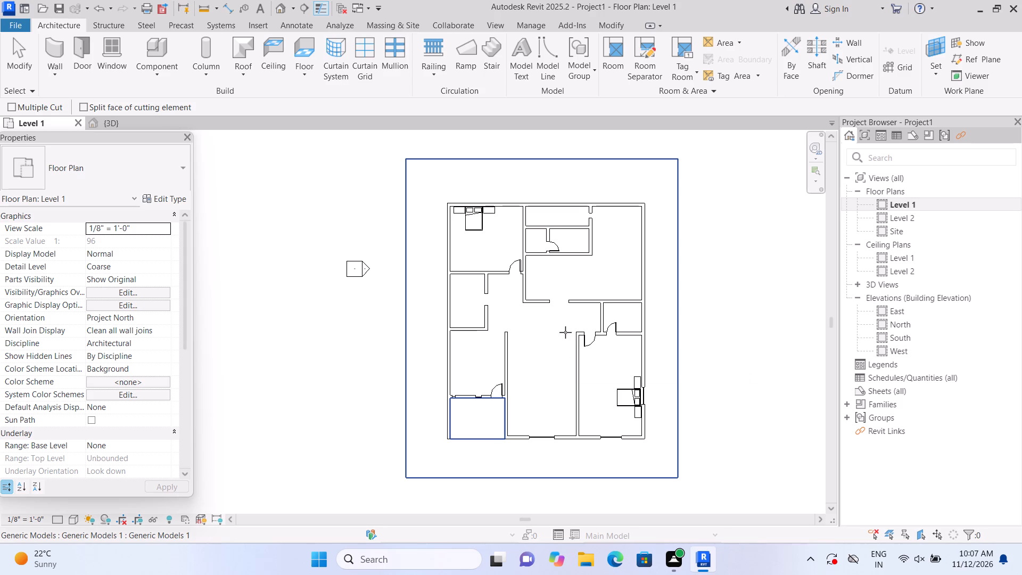
middle_drag(557, 332, 496, 334)
scroll(532, 308, up, 2)
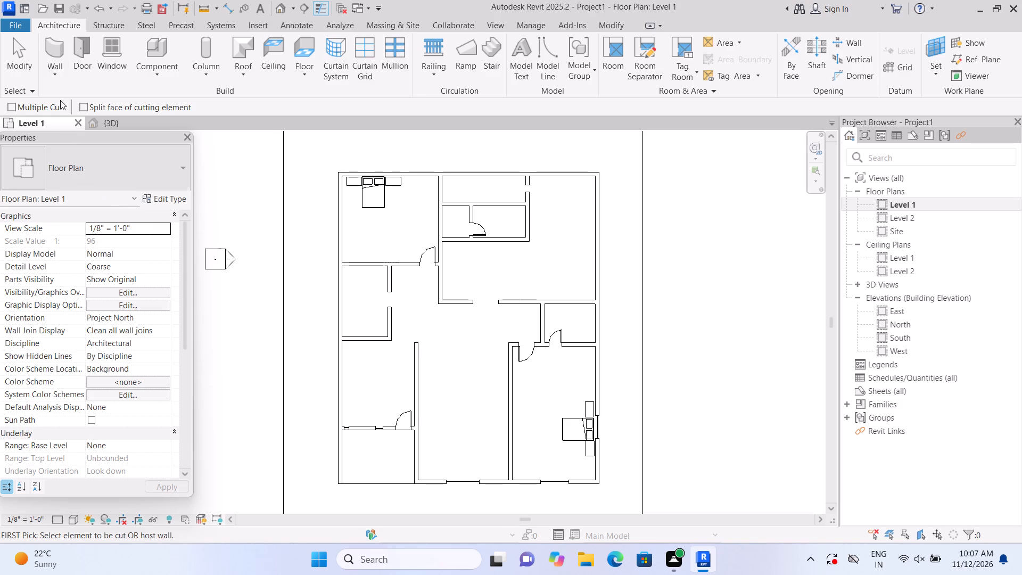
click(43, 47)
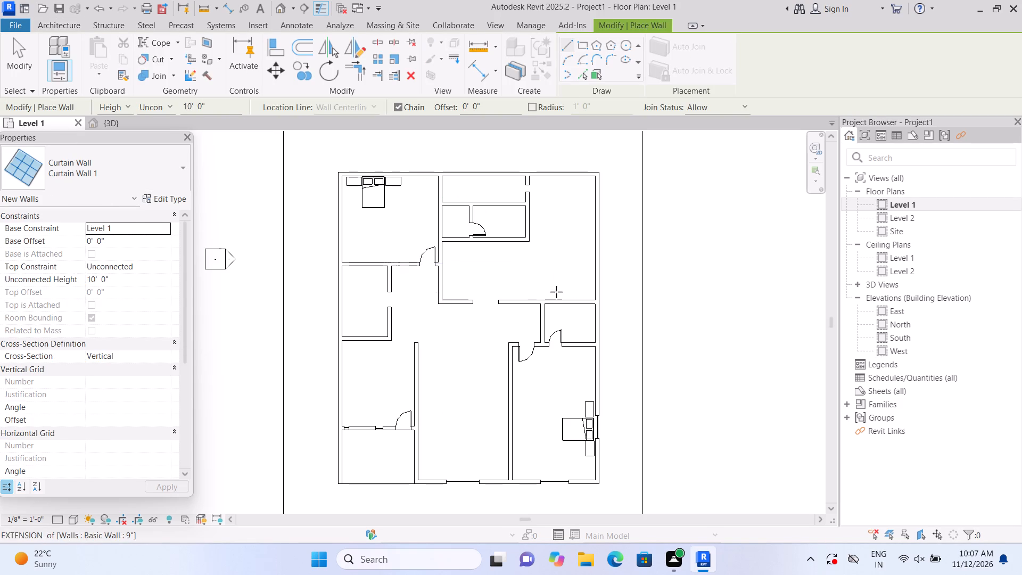
scroll(618, 205, up, 4)
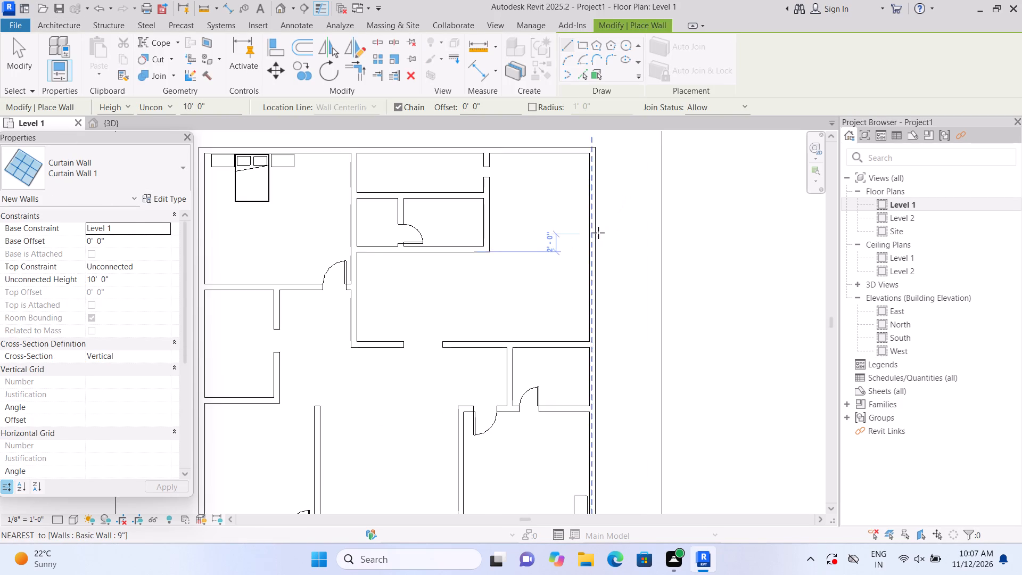
scroll(598, 233, up, 2)
click(586, 194)
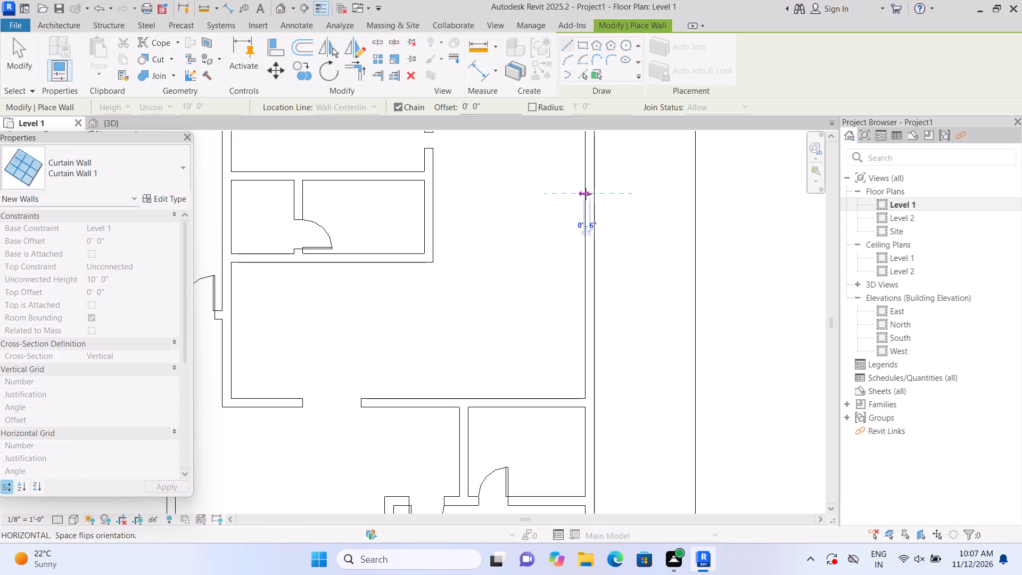
click(591, 250)
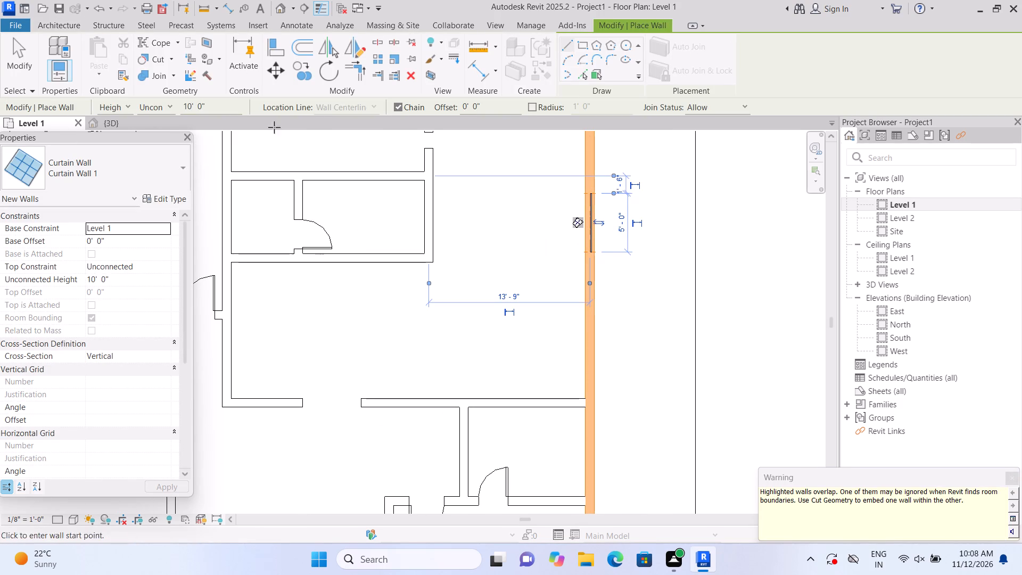
click(168, 62)
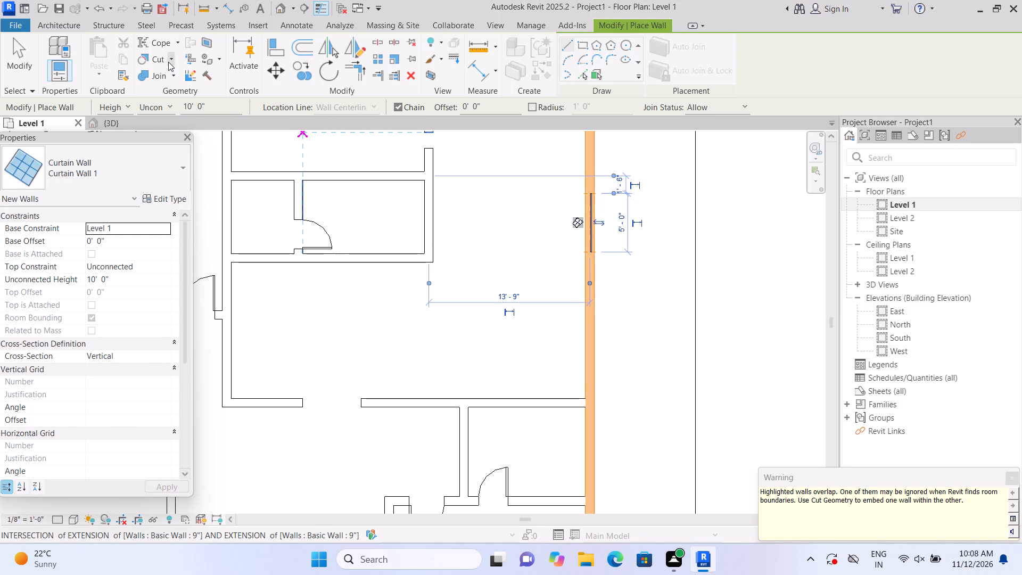
click(170, 82)
click(583, 279)
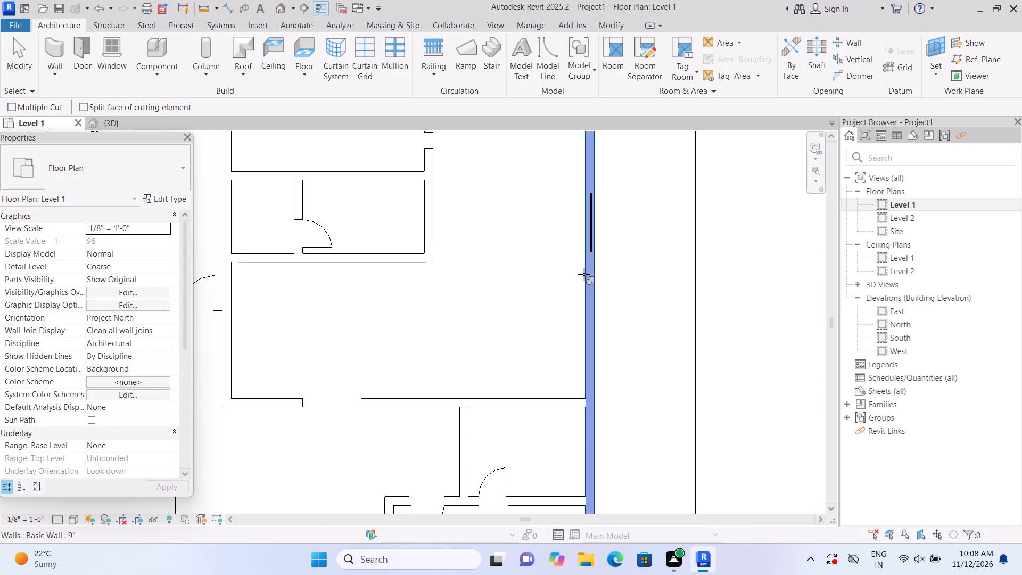
click(589, 228)
Draw a curtain wall about 4'-6" long in the northeast room's north exterior wall, about 2'-6" from its west partition, and cut the host wall.
scroll(605, 229, down, 6)
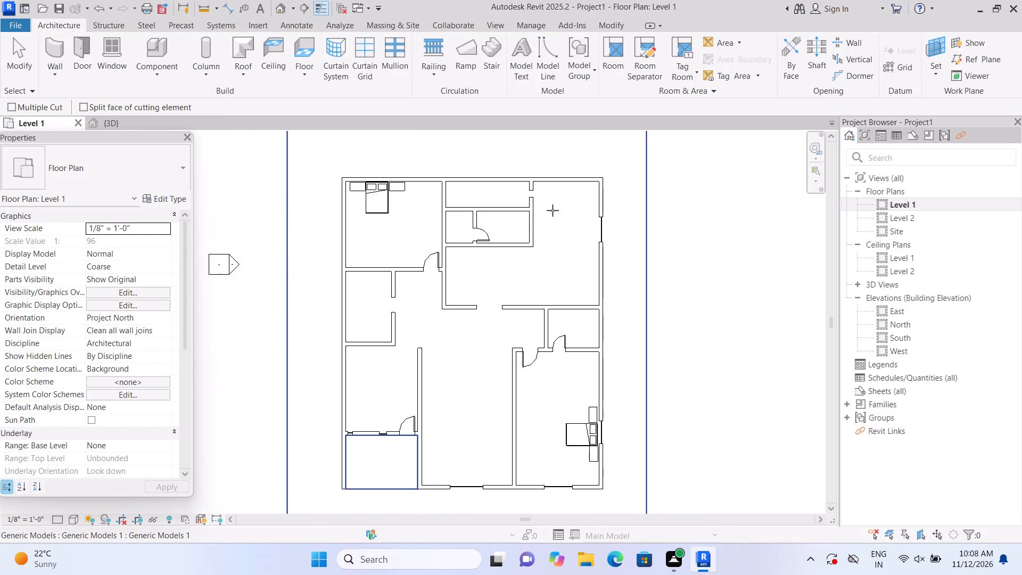
middle_drag(553, 212, 553, 250)
scroll(525, 237, up, 2)
click(58, 48)
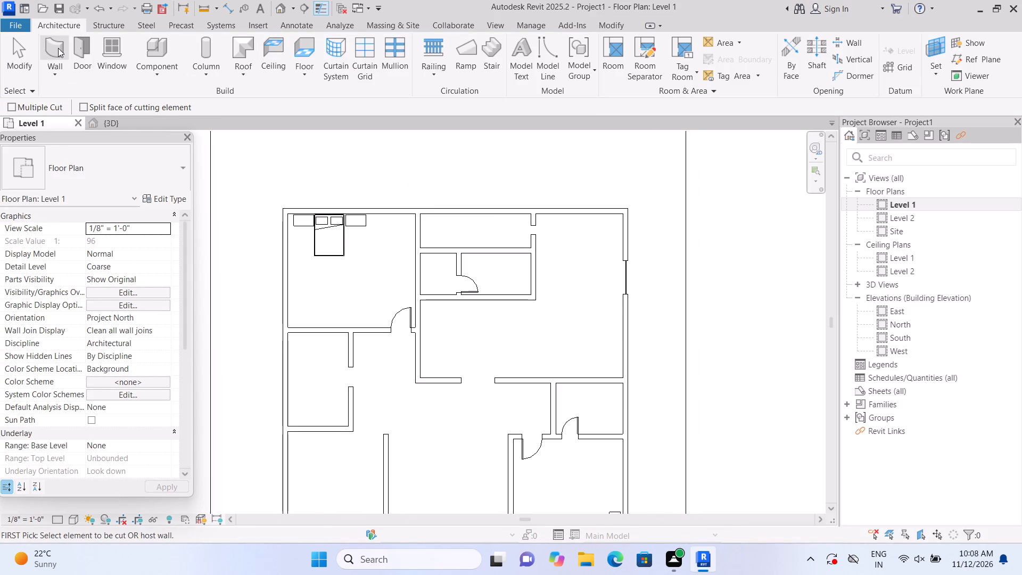
scroll(600, 239, up, 2)
scroll(534, 211, up, 1)
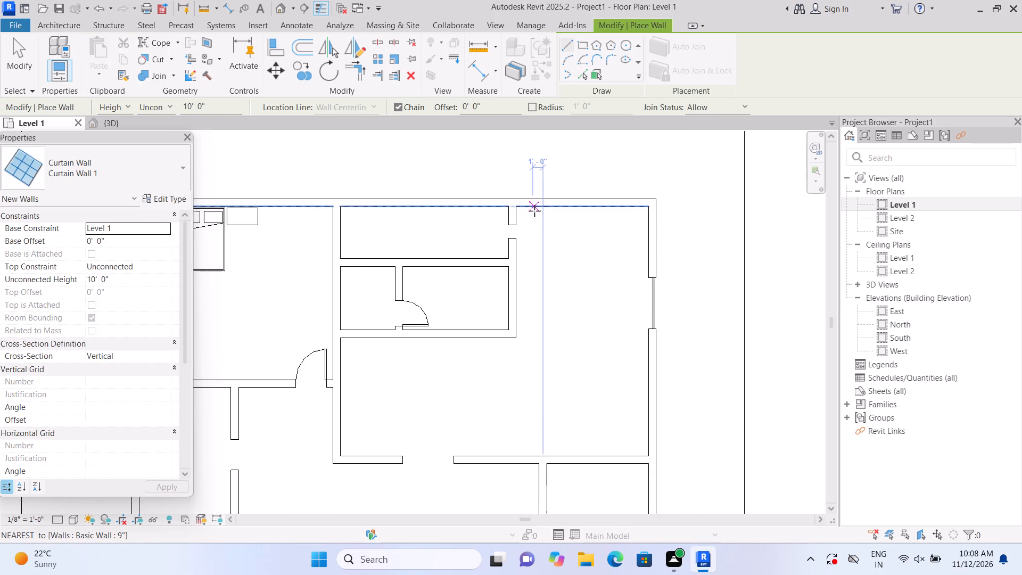
scroll(534, 211, up, 1)
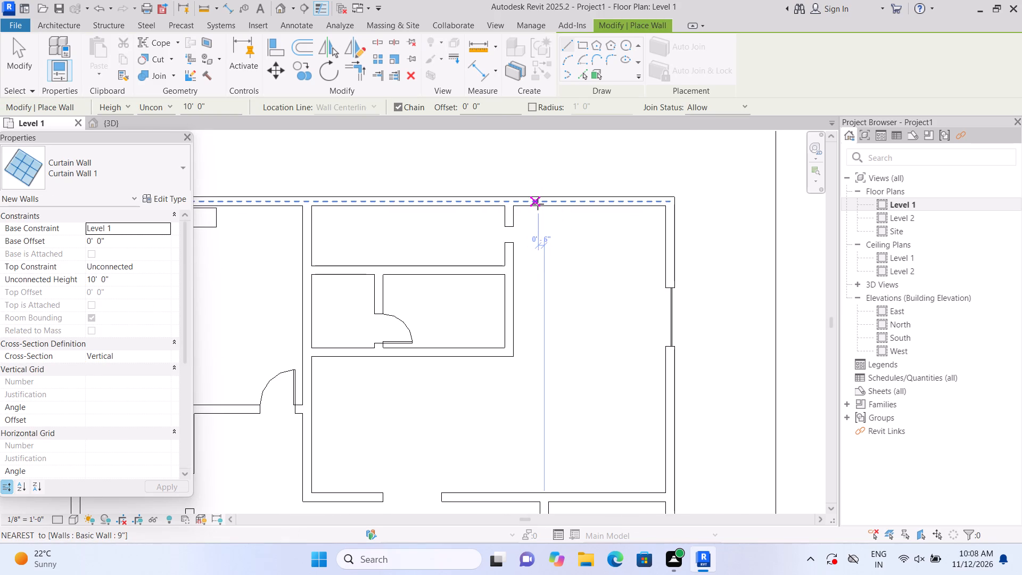
click(538, 204)
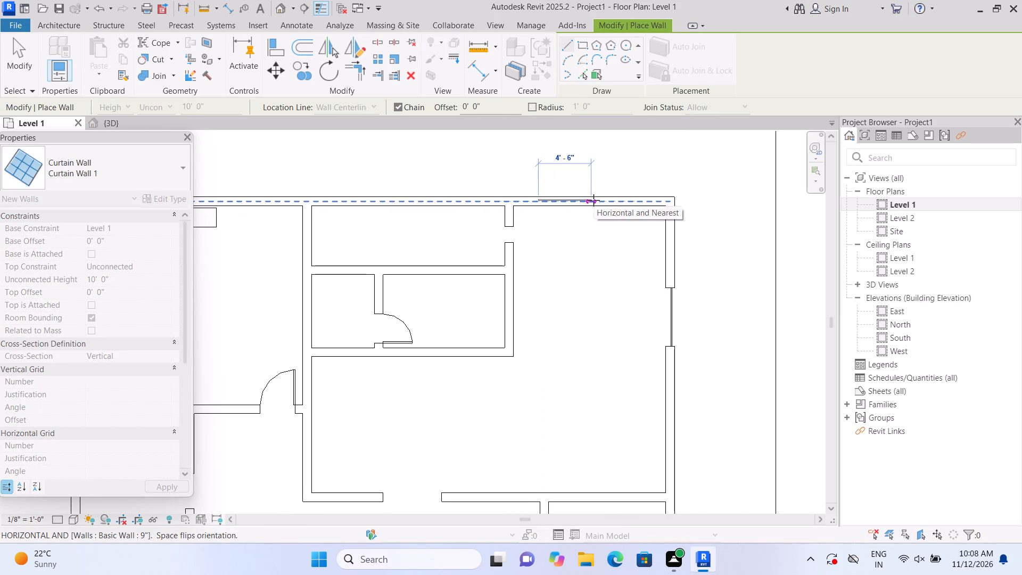
click(594, 200)
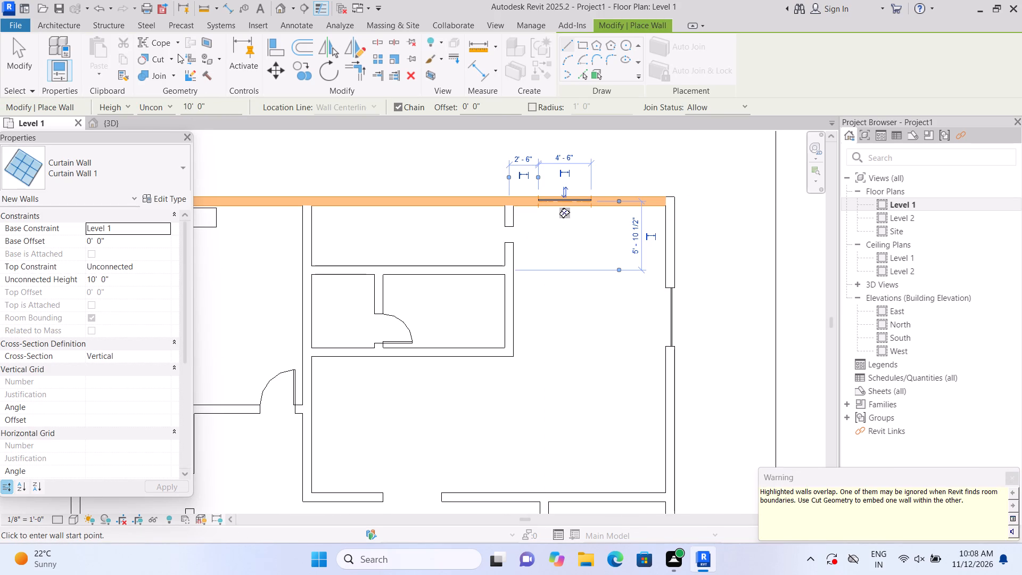
click(168, 55)
click(180, 80)
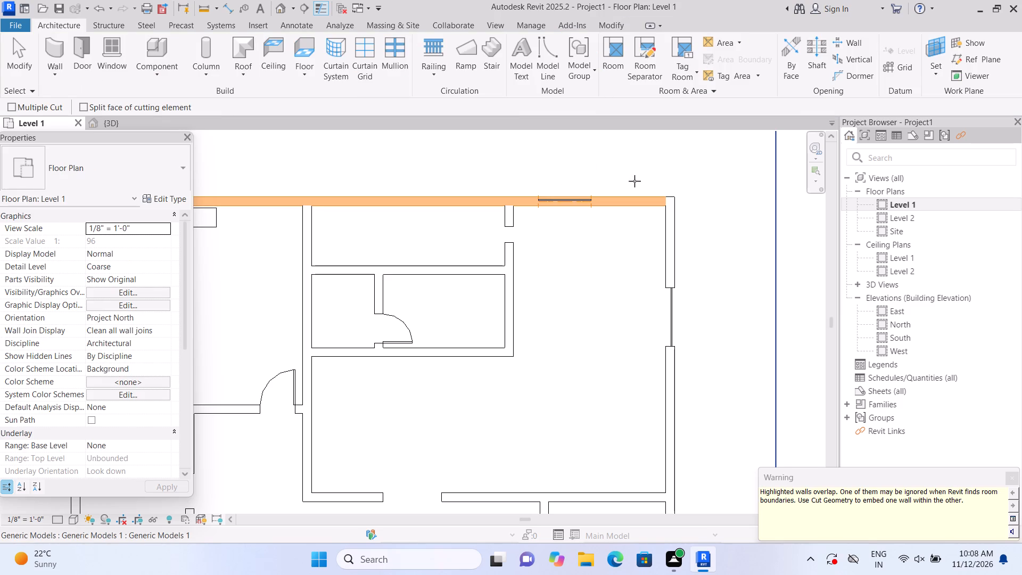
click(629, 198)
click(562, 206)
Draw a curtain wall about 4'-0" long behind the northwest bedroom's bed, about 6'-0" from the west wall, and cut the north wall with it.
scroll(615, 185, down, 3)
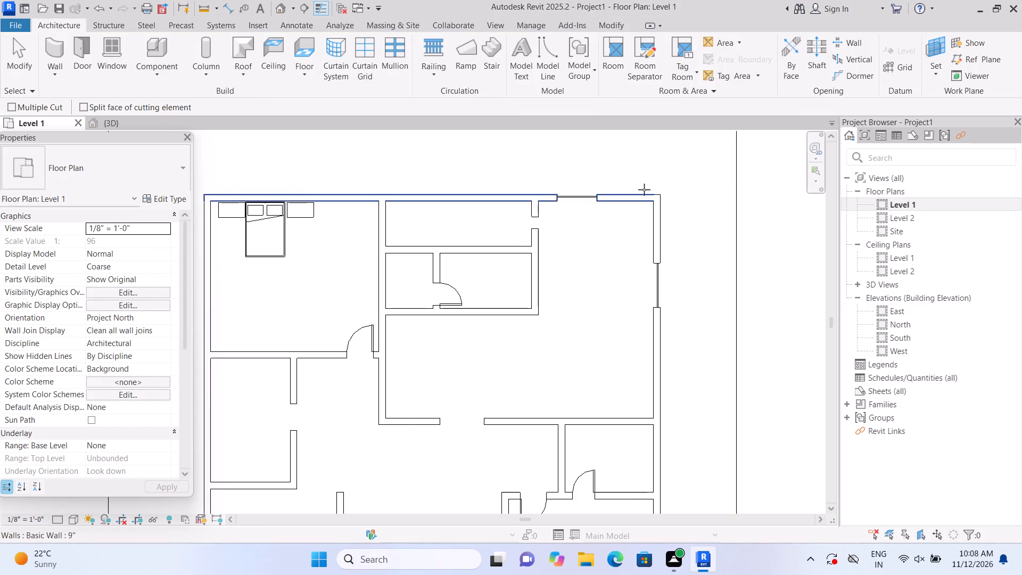
scroll(644, 190, down, 2)
middle_drag(419, 258, 520, 301)
scroll(487, 287, up, 3)
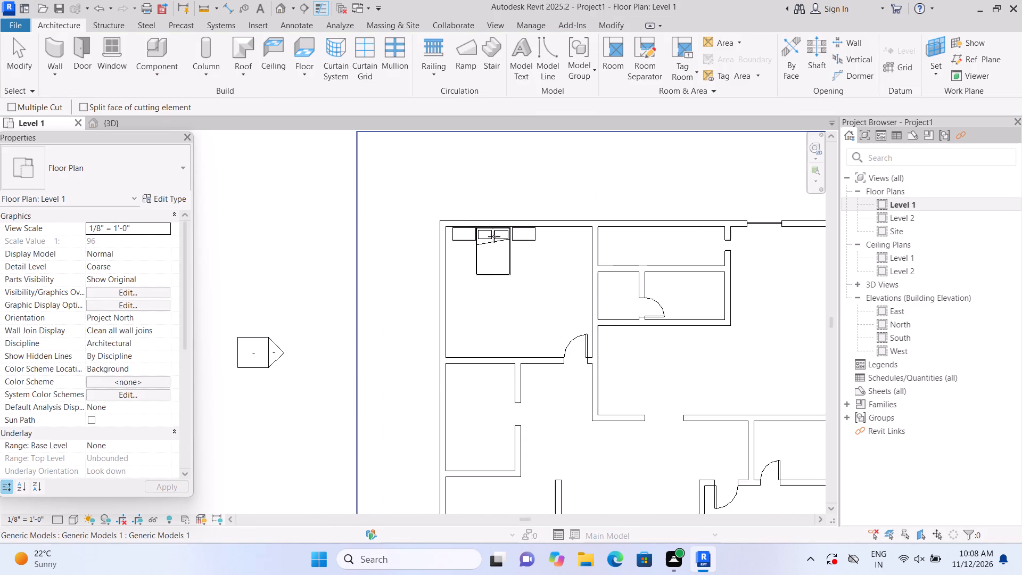
scroll(494, 236, up, 3)
click(57, 52)
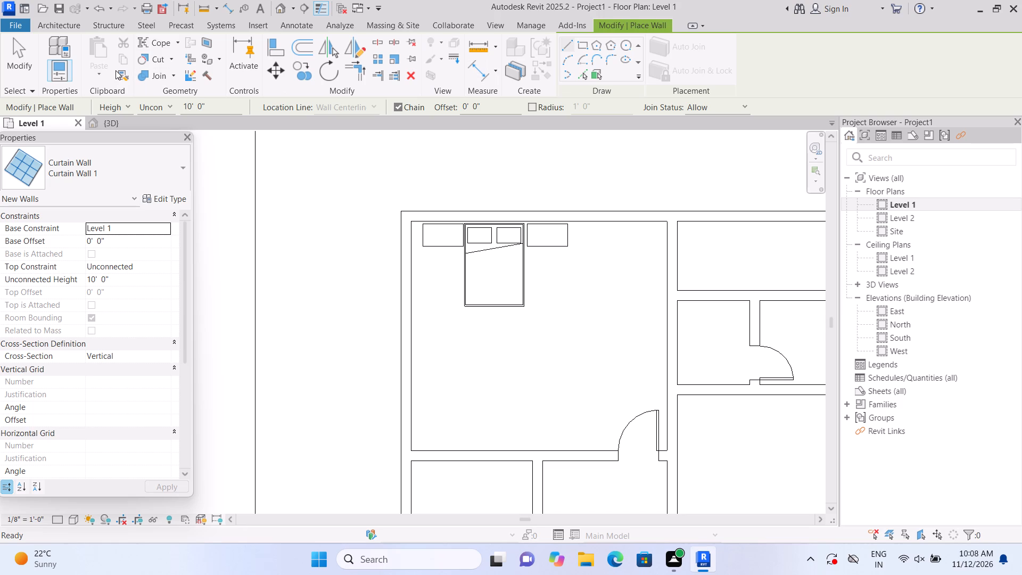
scroll(474, 226, up, 2)
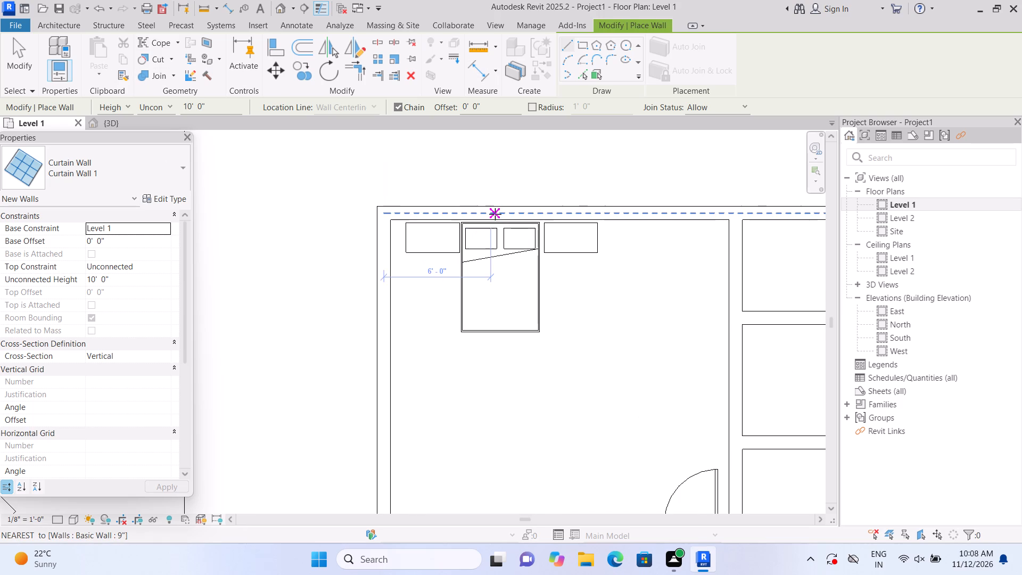
click(495, 214)
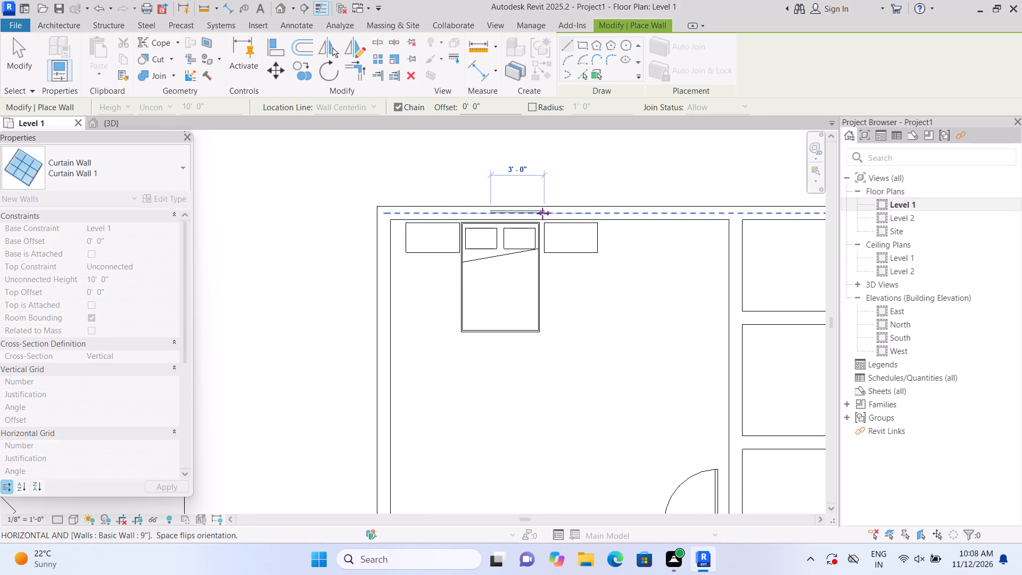
click(559, 215)
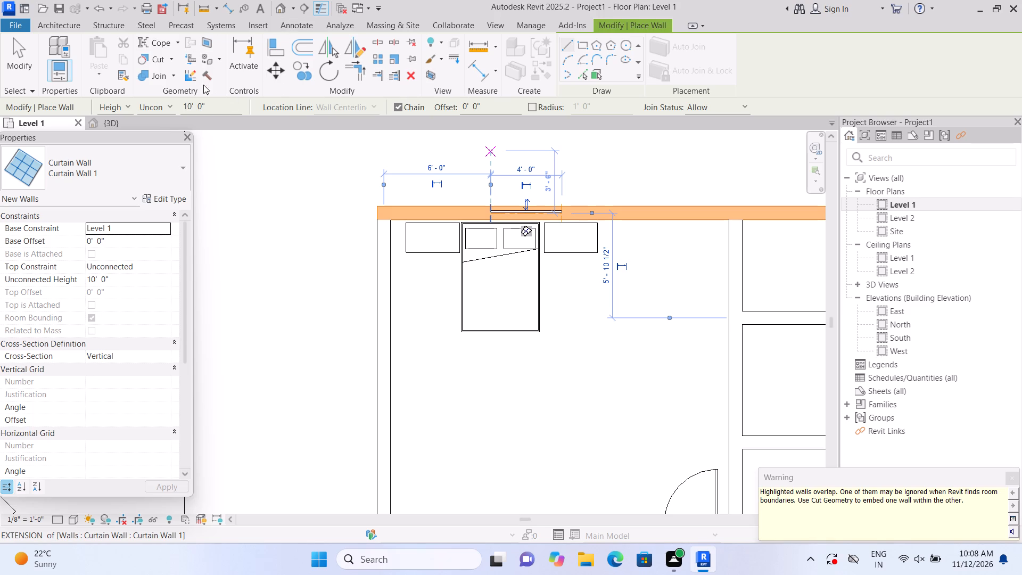
click(172, 57)
click(176, 78)
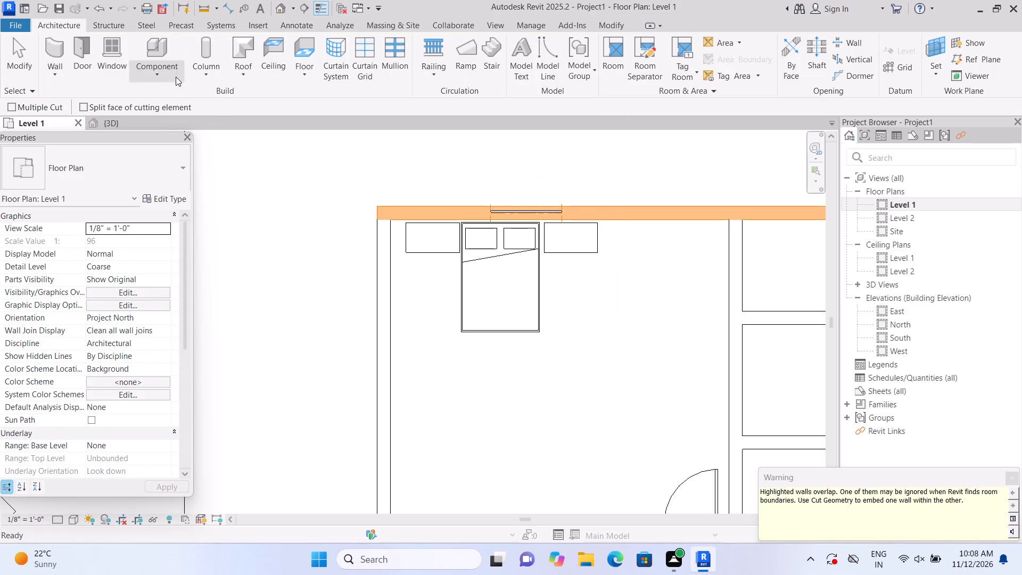
click(656, 215)
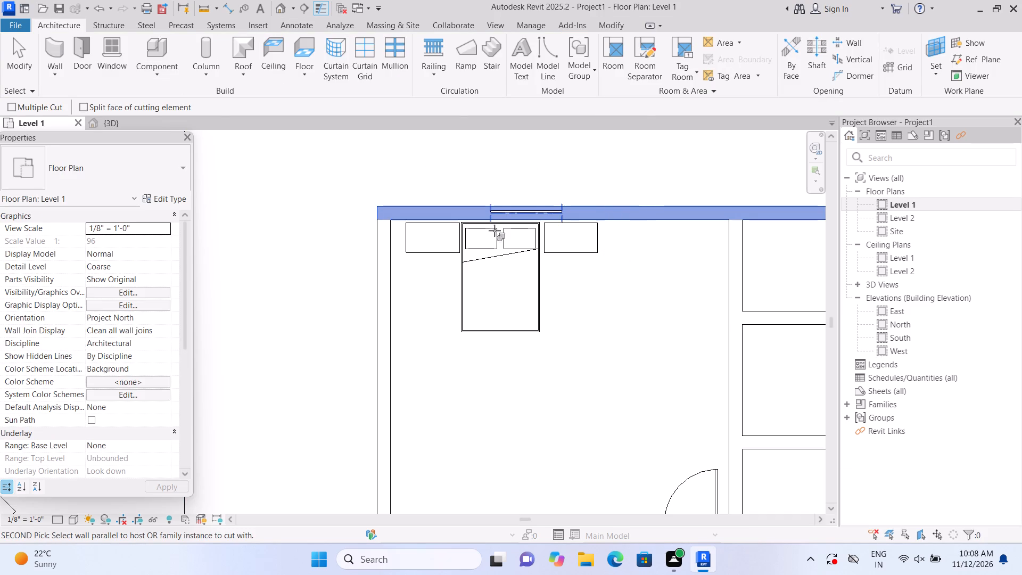
click(516, 218)
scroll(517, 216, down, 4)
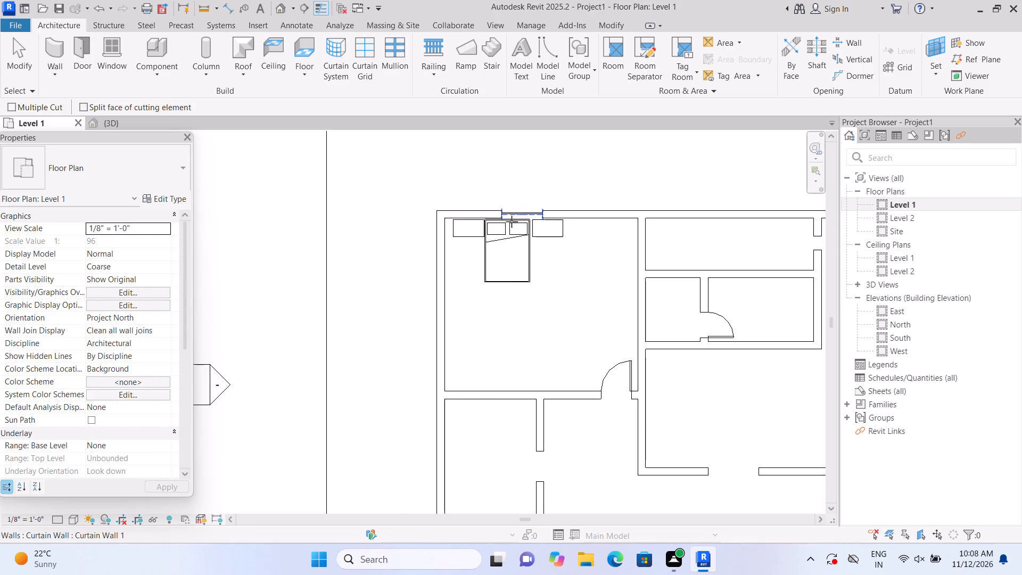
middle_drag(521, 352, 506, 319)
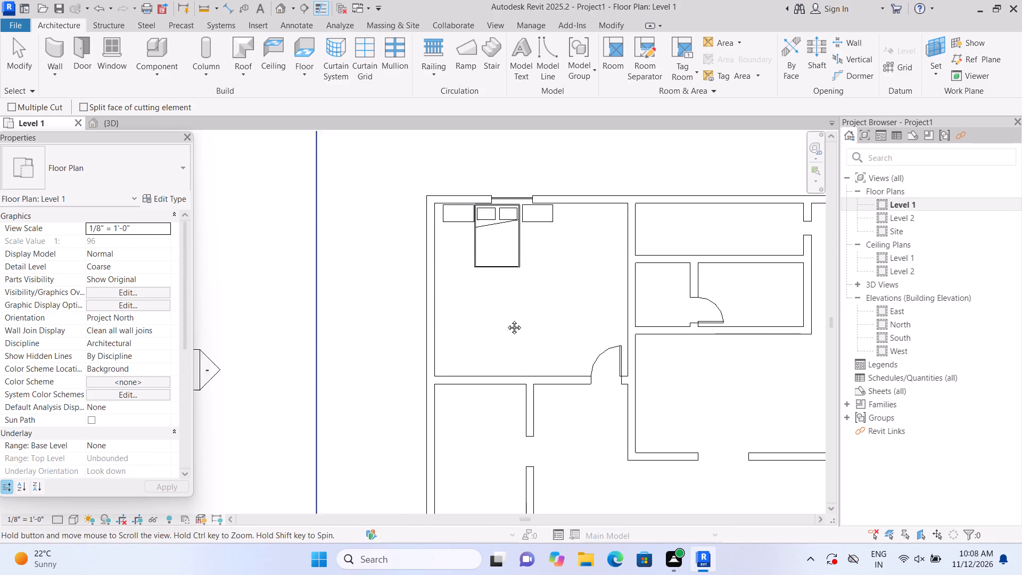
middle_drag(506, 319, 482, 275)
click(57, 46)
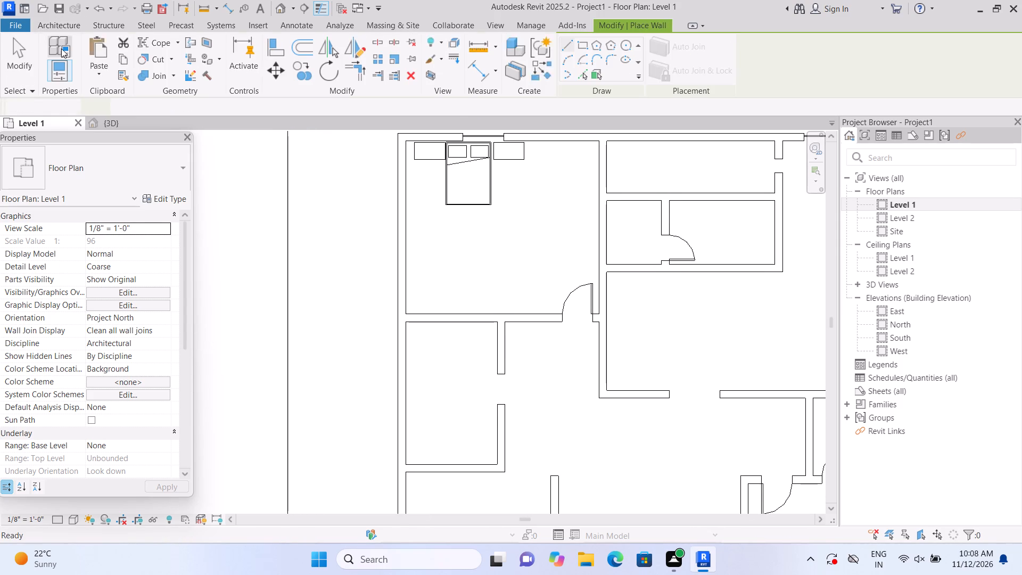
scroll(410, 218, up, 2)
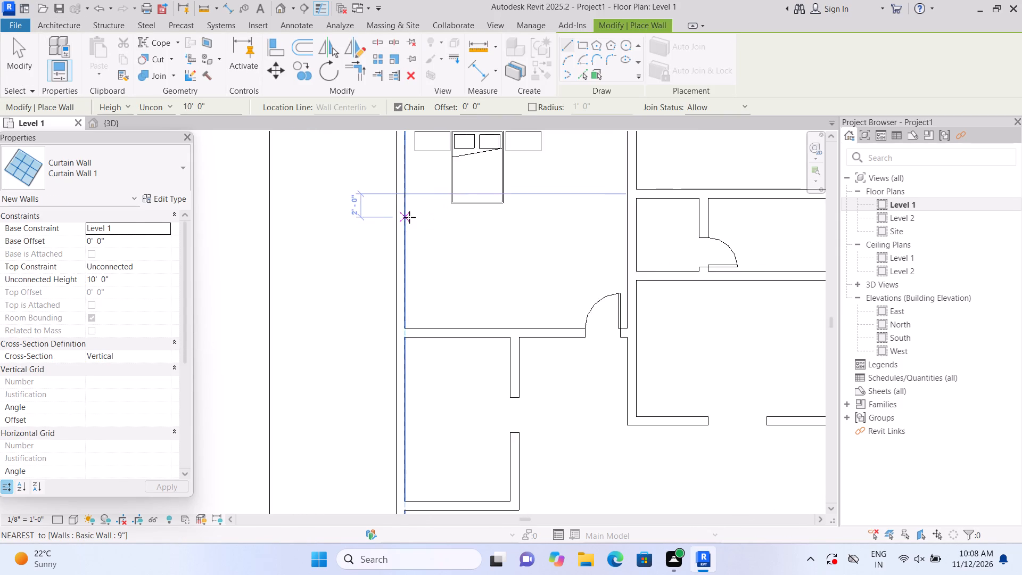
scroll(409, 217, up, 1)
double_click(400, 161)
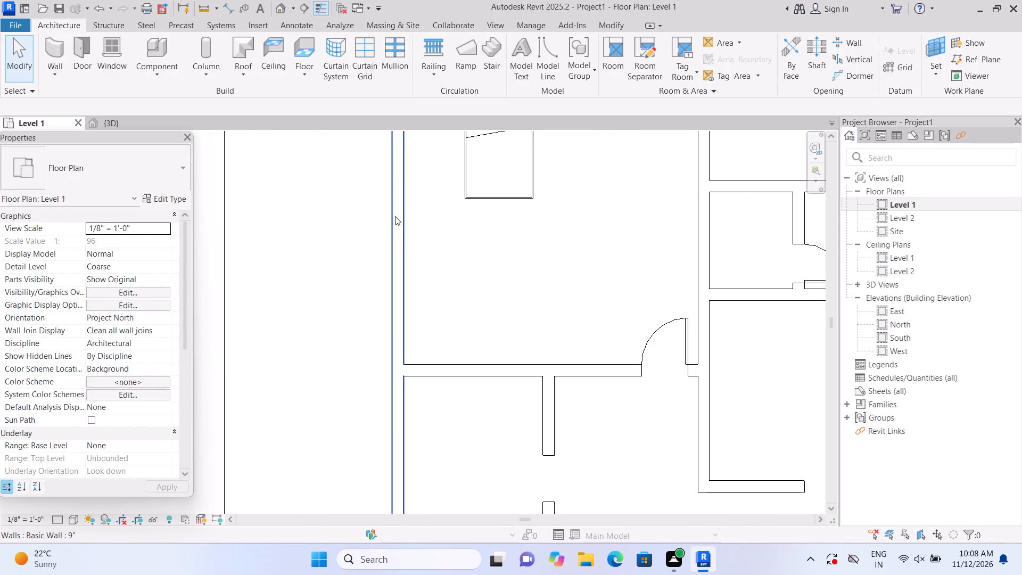
Draw a curtain wall about 4'-6" long in the northwest bedroom's west exterior wall, about 4'-4 1/2" south of the north wall.
scroll(397, 229, down, 4)
middle_drag(357, 224, 271, 250)
scroll(275, 248, up, 1)
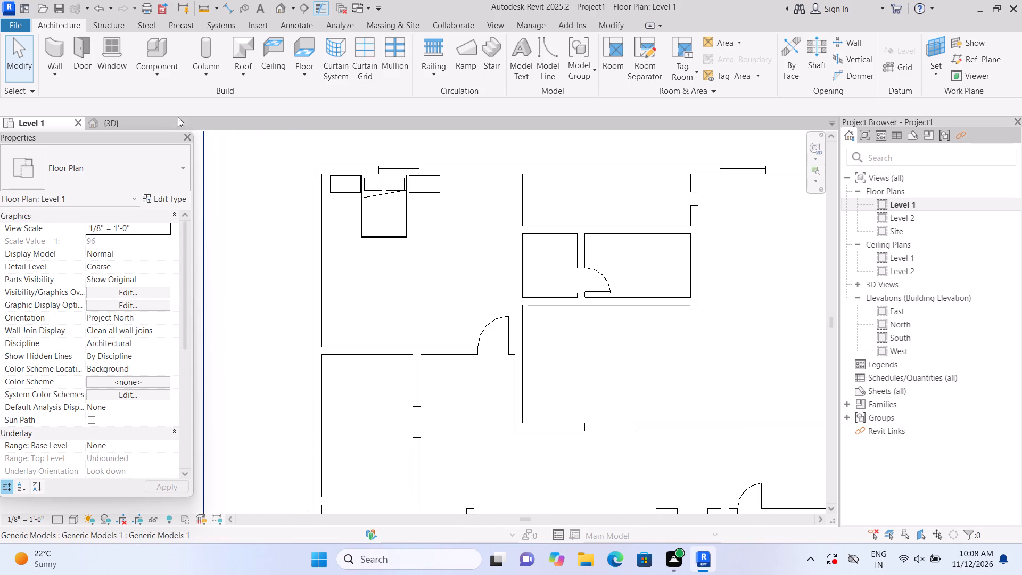
click(59, 47)
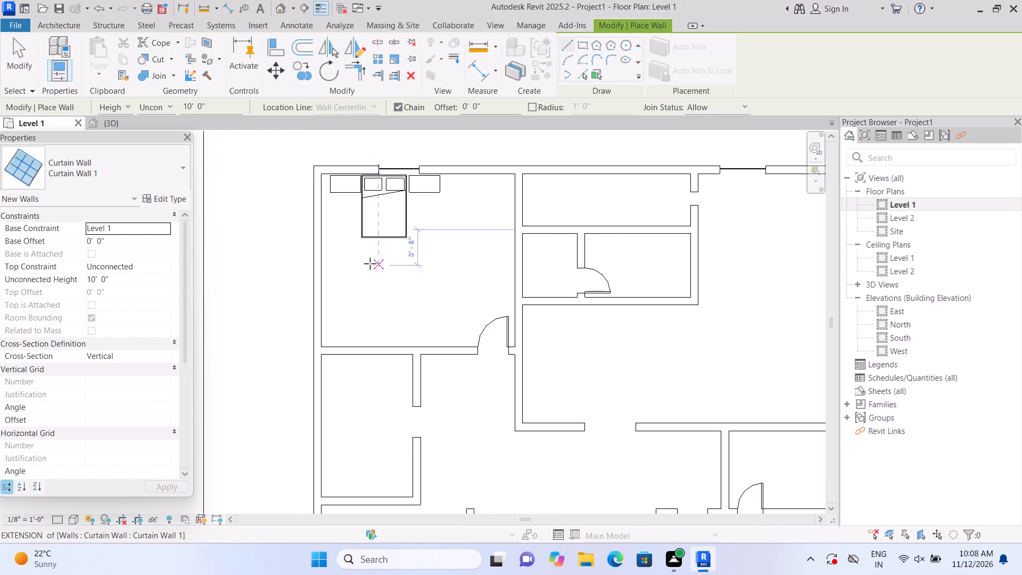
scroll(349, 260, up, 1)
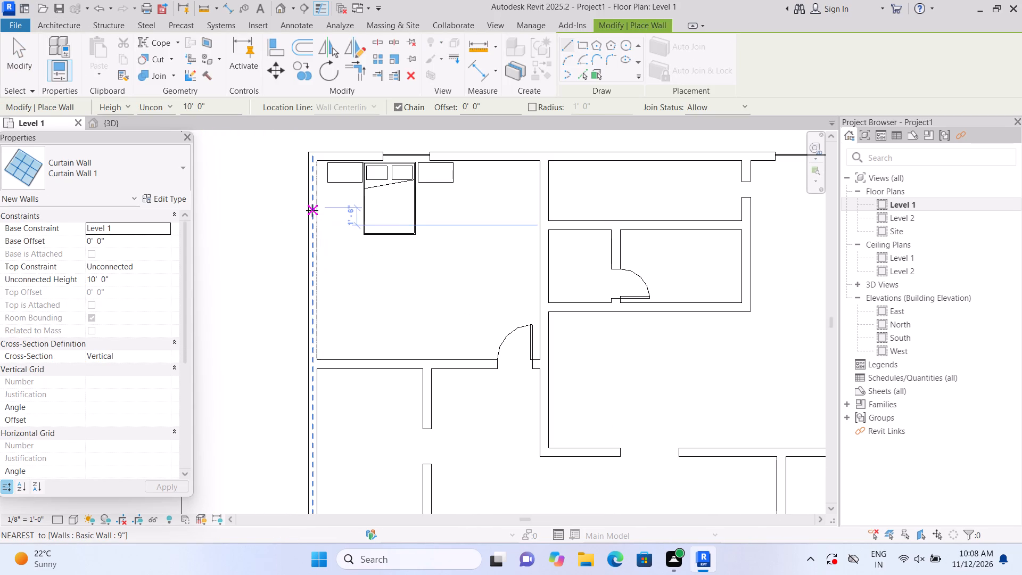
click(312, 210)
click(311, 260)
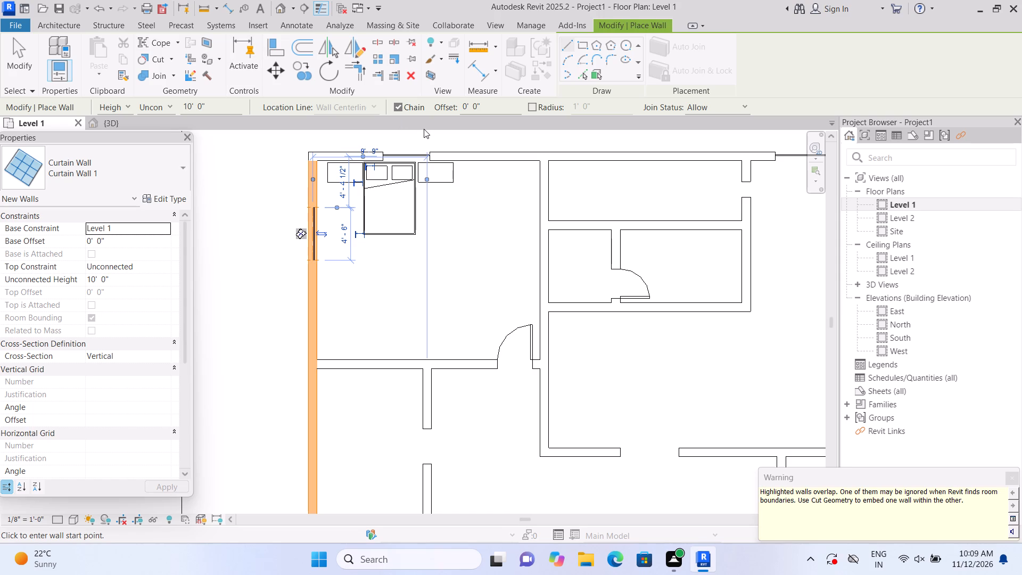
Cut the west exterior wall with the curtain wall in the northwest bedroom using Cut Geometry.
click(172, 61)
double_click(175, 82)
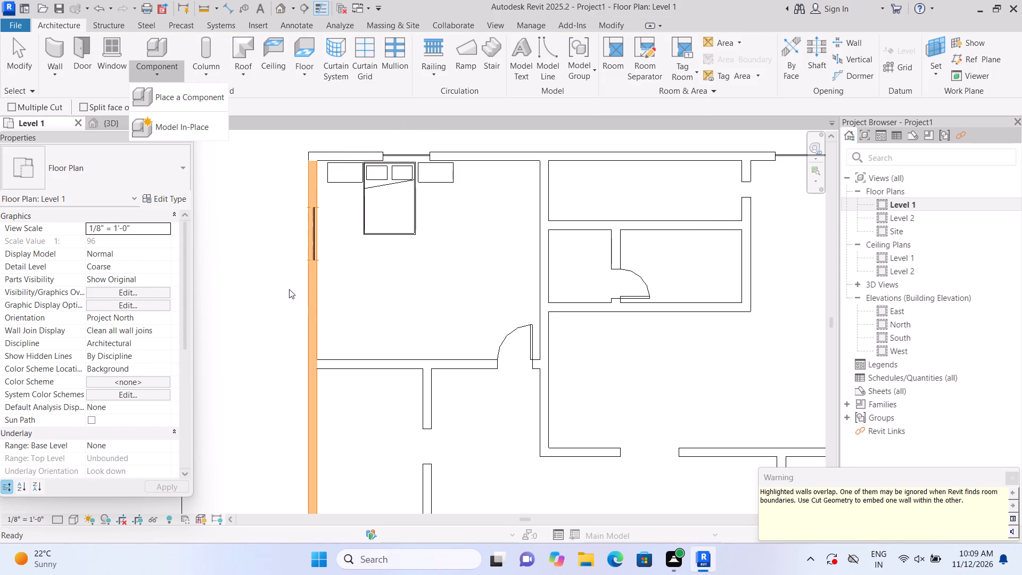
click(545, 67)
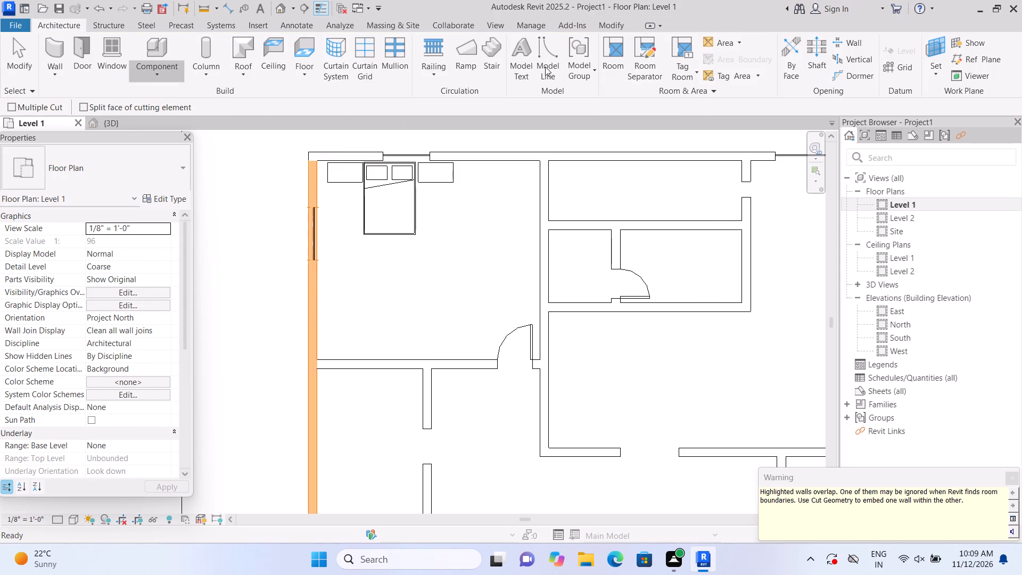
click(545, 66)
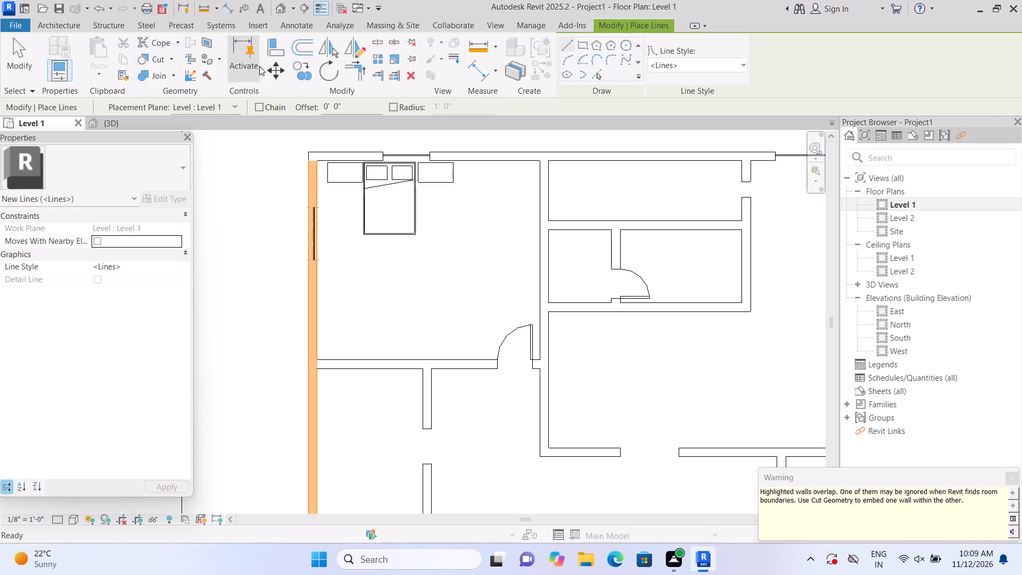
click(175, 57)
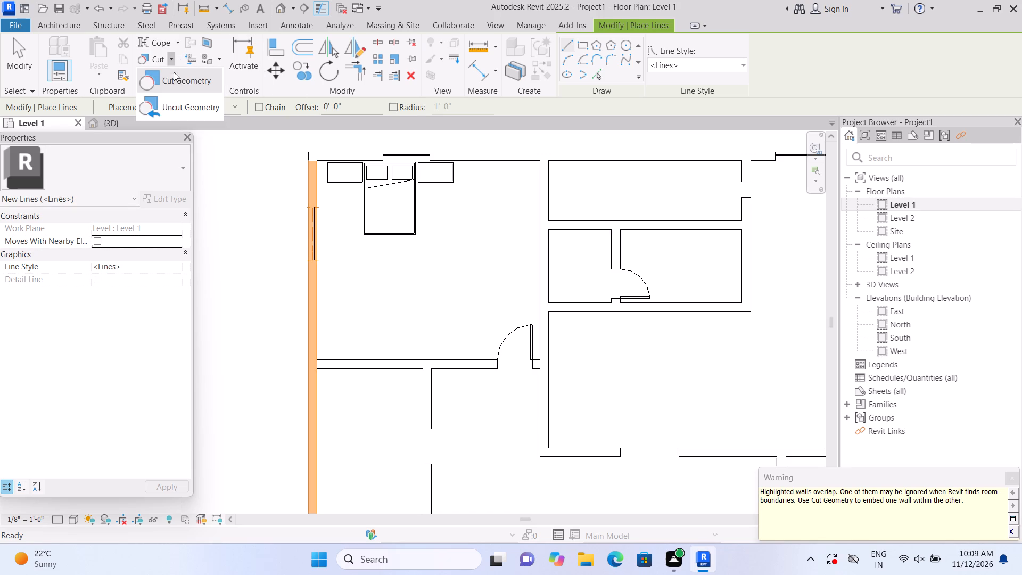
click(175, 73)
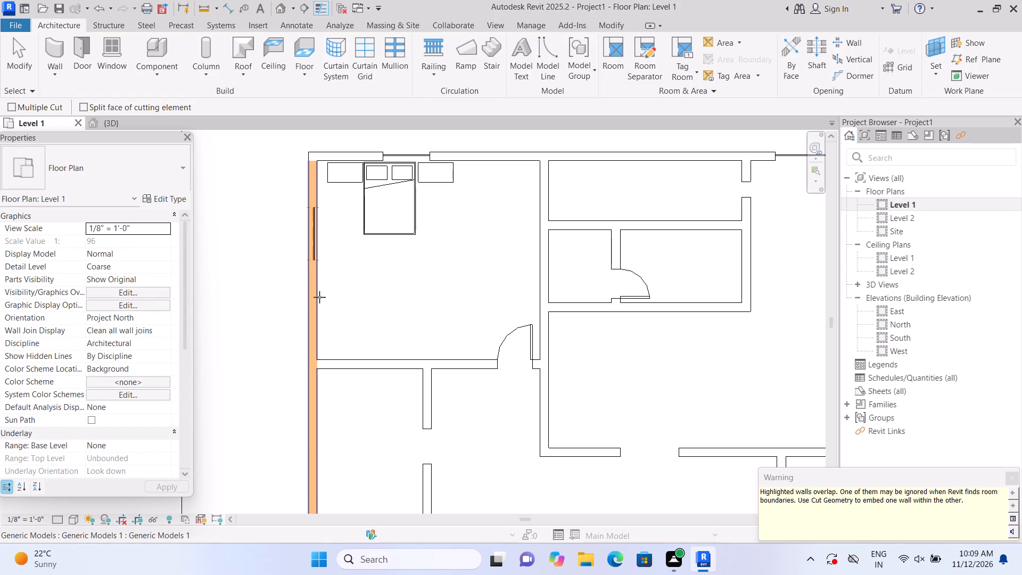
click(316, 296)
click(315, 233)
Draw a vertical curtain wall in the west exterior wall of the southwest room, north of the enclosed corner space.
scroll(318, 230, down, 1)
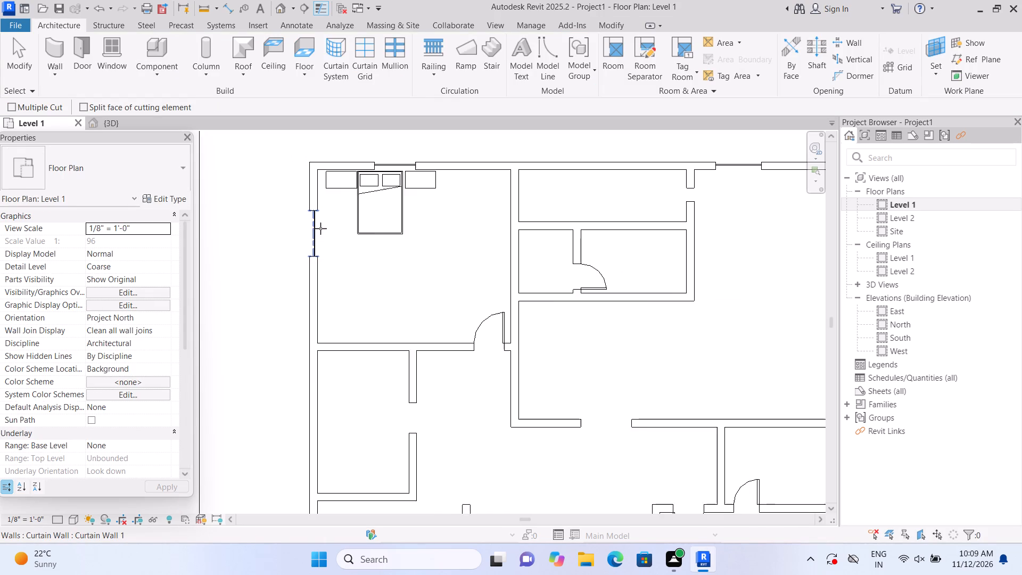
scroll(320, 228, down, 6)
middle_drag(307, 309, 312, 243)
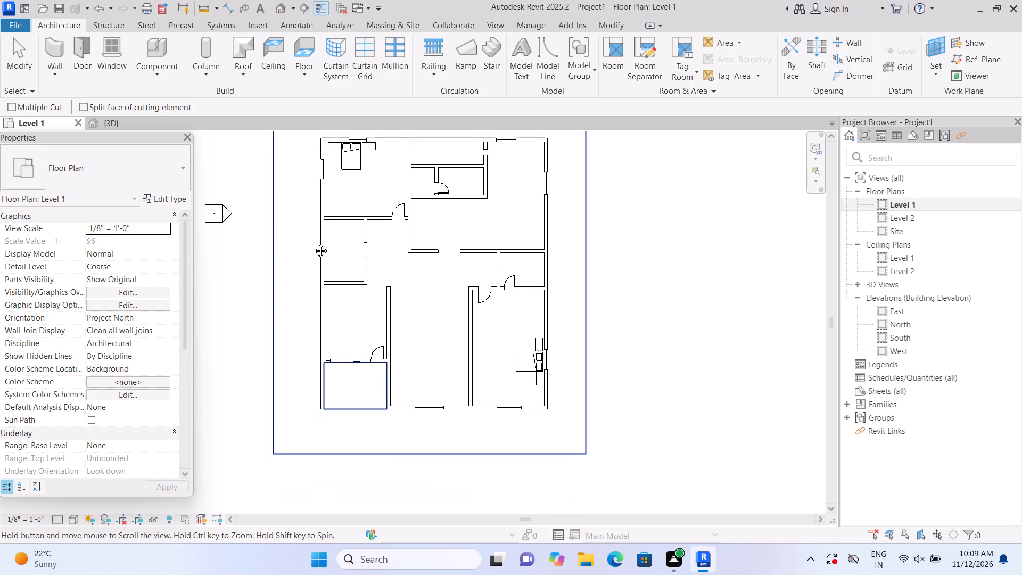
middle_drag(312, 243, 318, 226)
scroll(325, 250, up, 1)
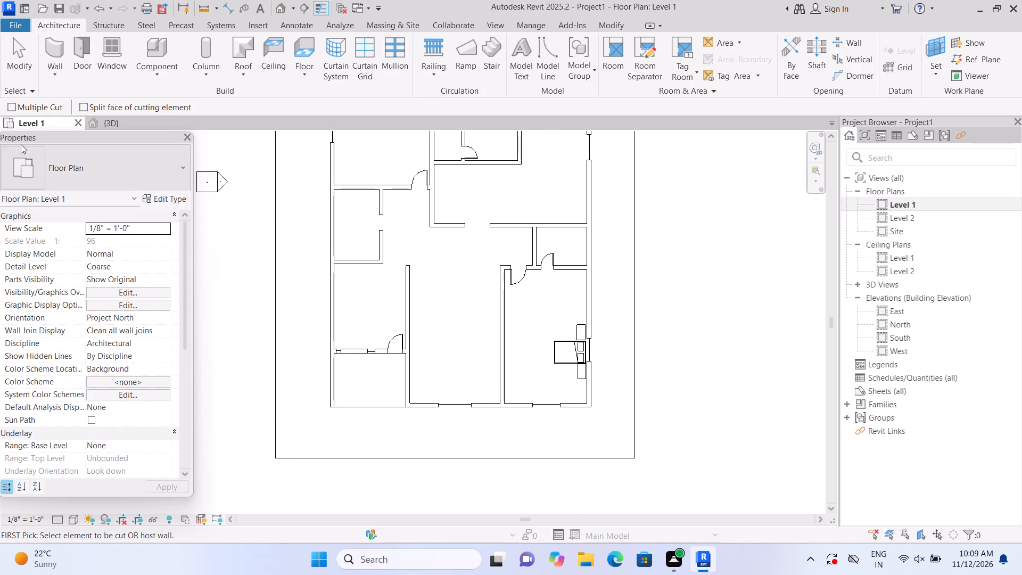
click(63, 49)
scroll(320, 335, up, 3)
scroll(339, 339, down, 5)
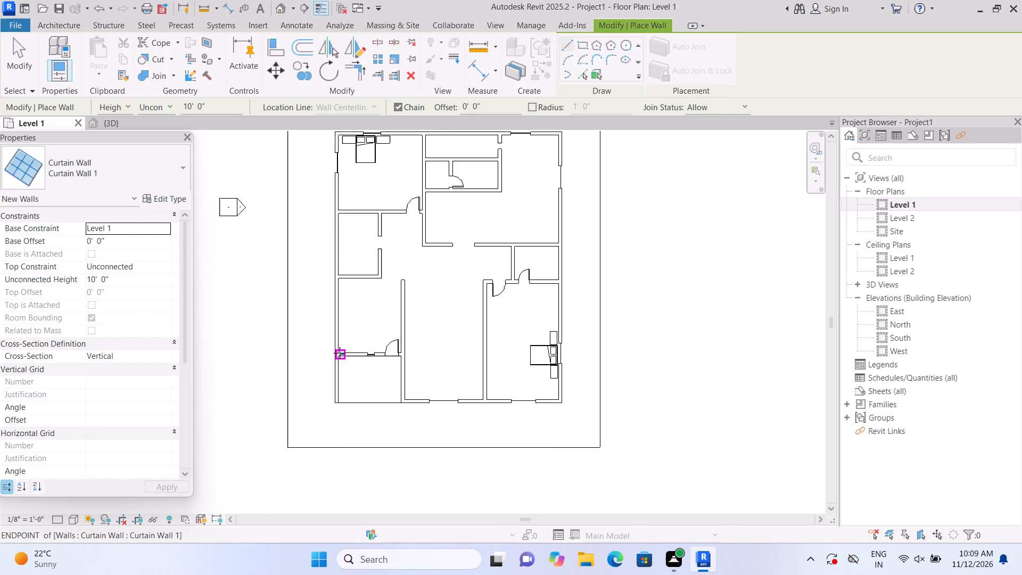
scroll(340, 353, down, 1)
scroll(340, 348, up, 5)
scroll(339, 292, up, 2)
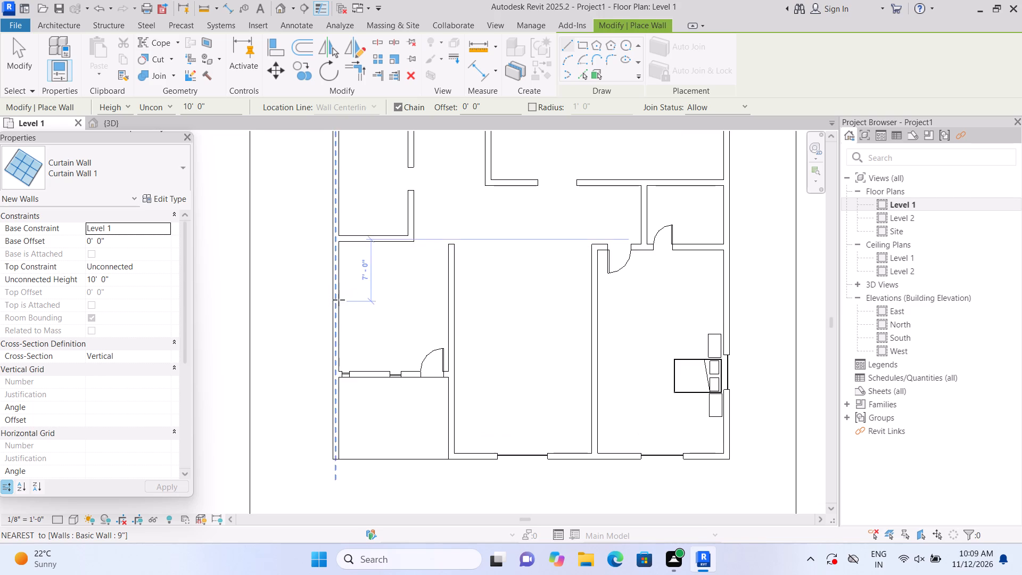
click(336, 290)
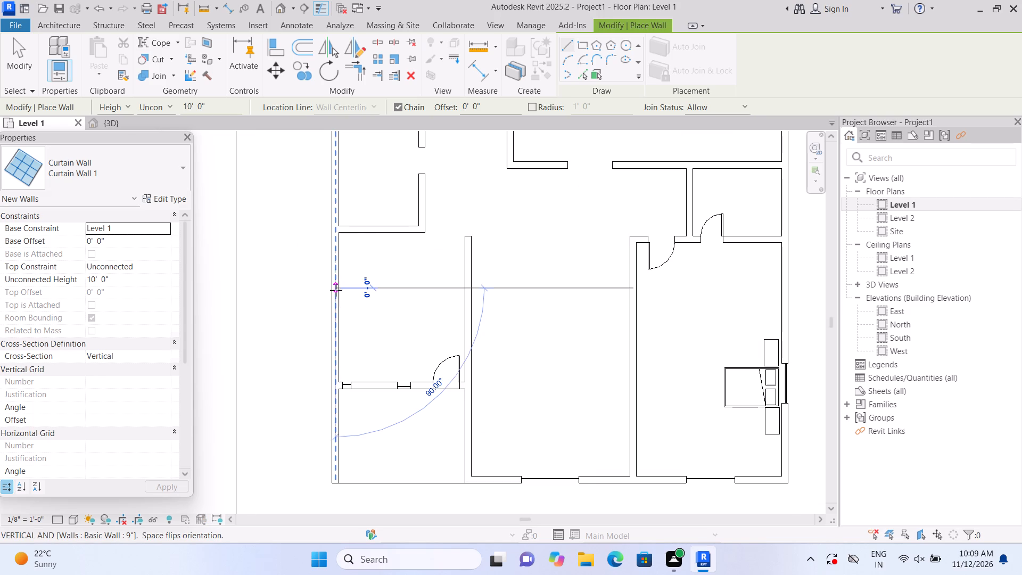
double_click(334, 333)
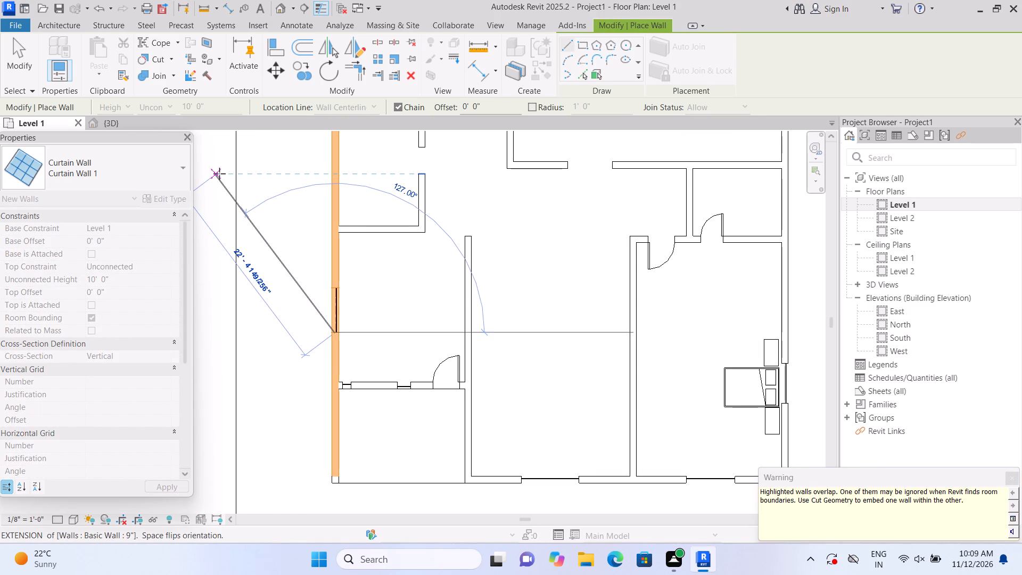
key(Escape)
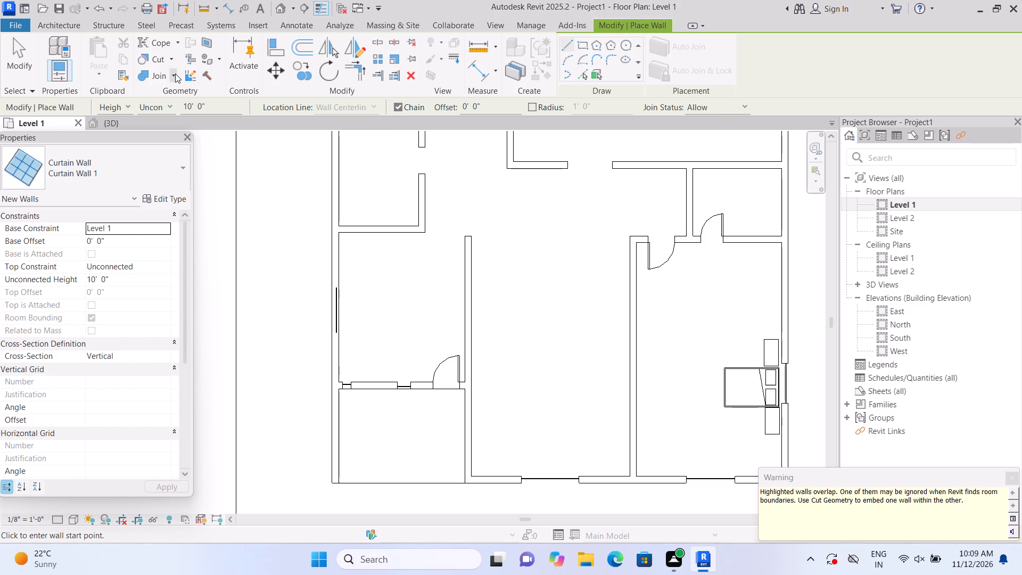
Cut the west exterior wall with the southwest room's curtain wall using Cut Geometry.
click(171, 59)
double_click(172, 75)
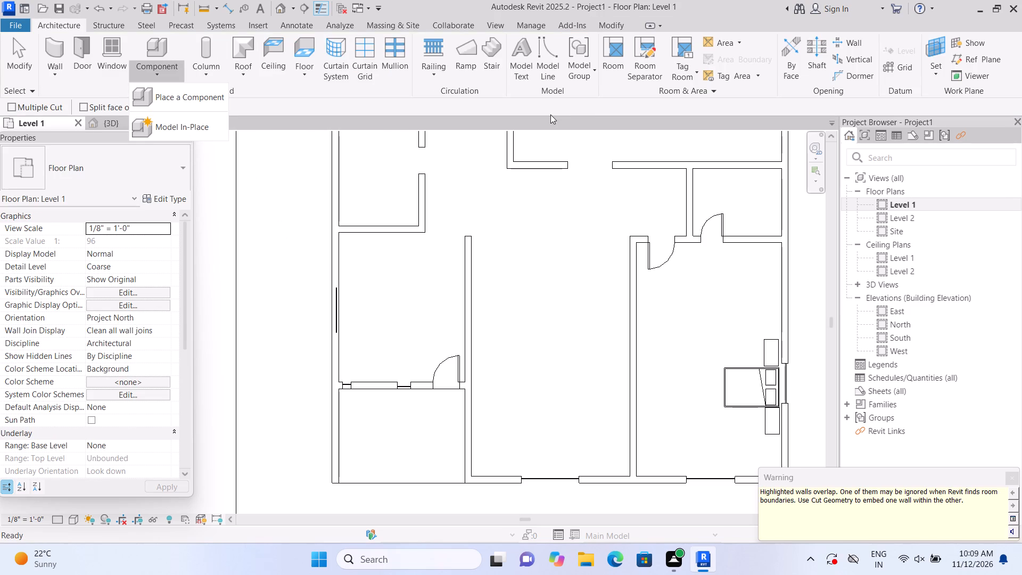
click(548, 66)
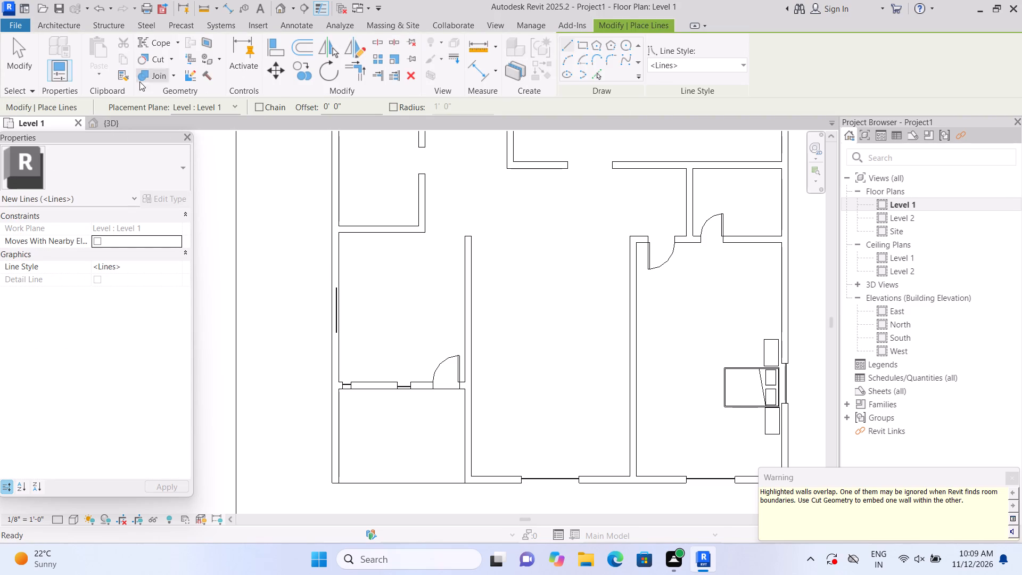
click(175, 59)
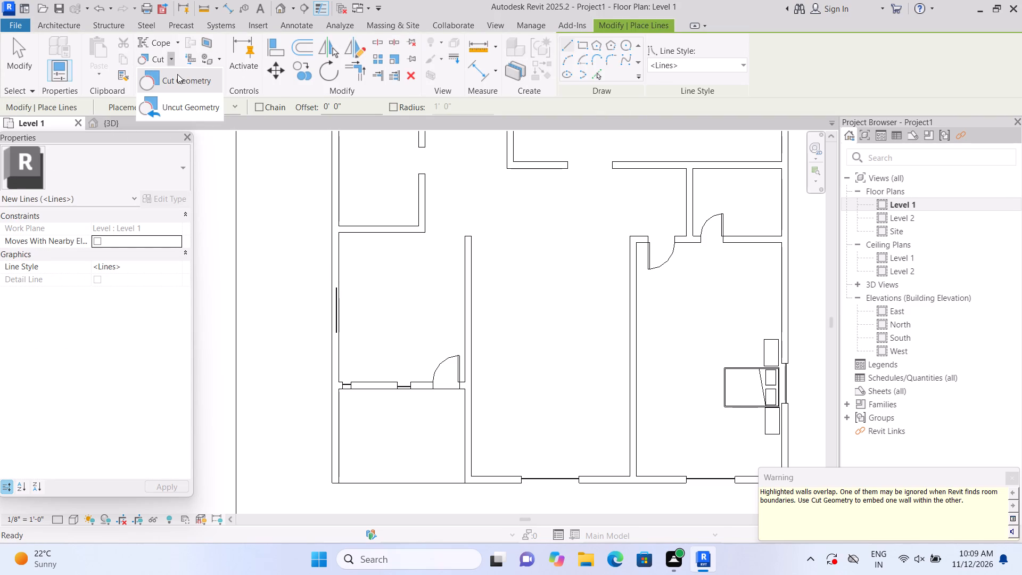
double_click(177, 74)
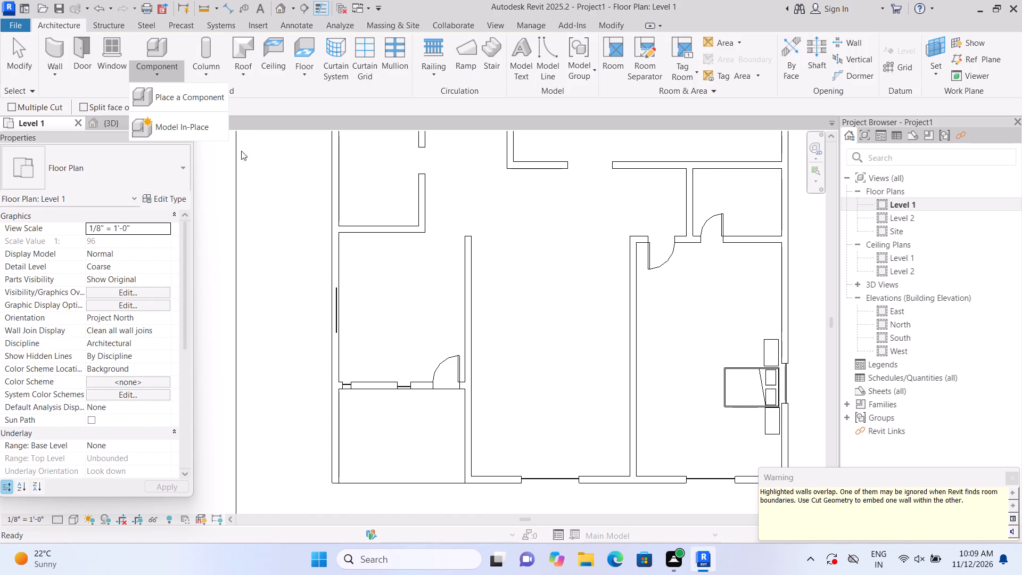
click(558, 56)
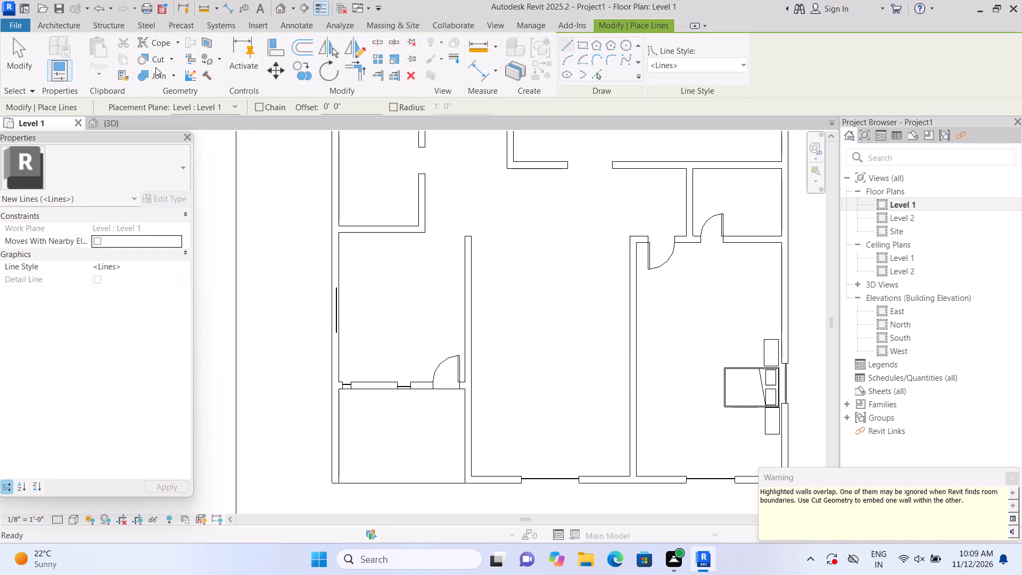
click(171, 57)
click(170, 74)
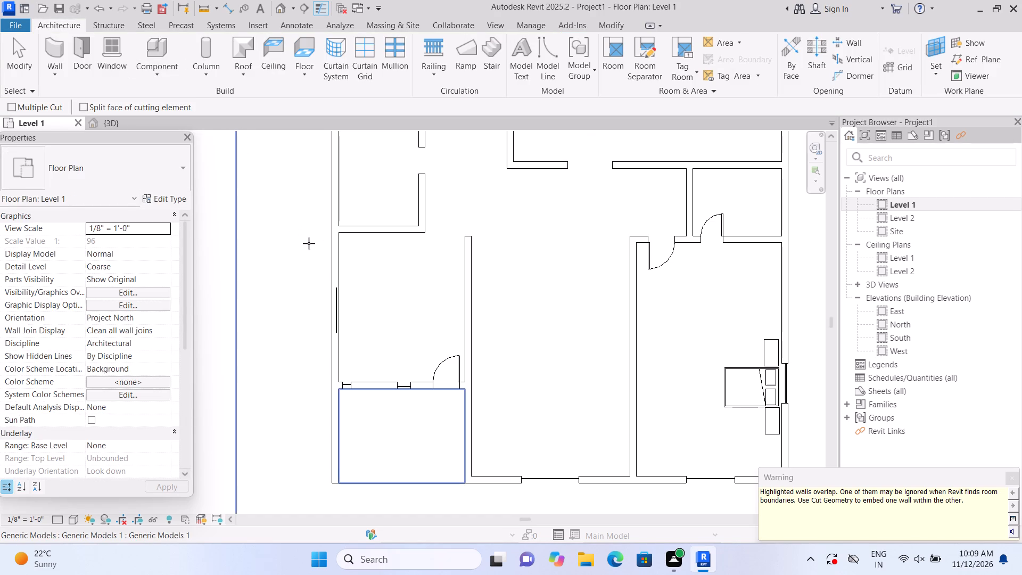
click(339, 261)
double_click(336, 314)
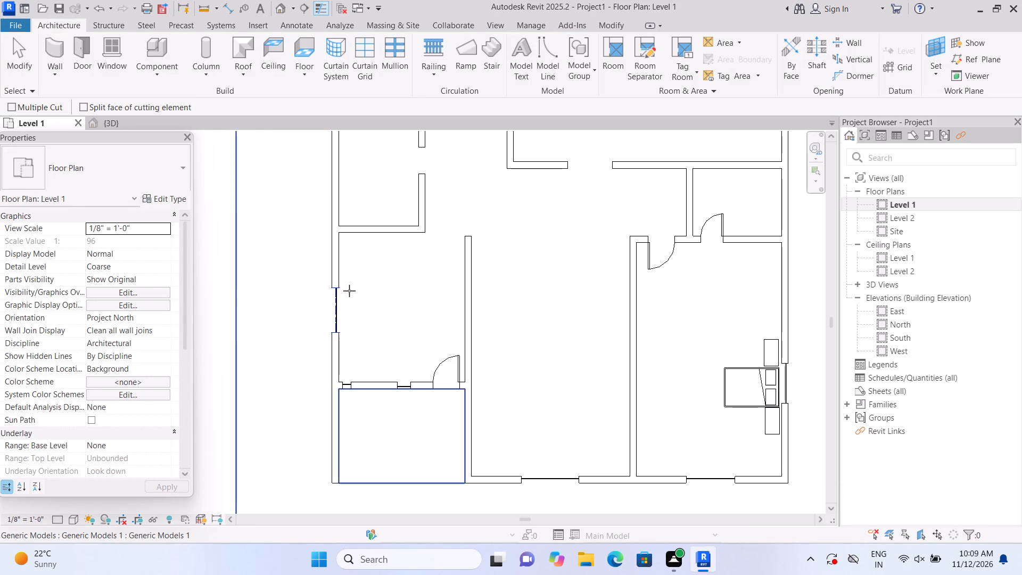
Look over the whole Level 1 plan and open the default 3D view to examine the embedded curtain walls.
scroll(349, 290, down, 6)
scroll(235, 326, down, 2)
middle_drag(236, 325, 255, 329)
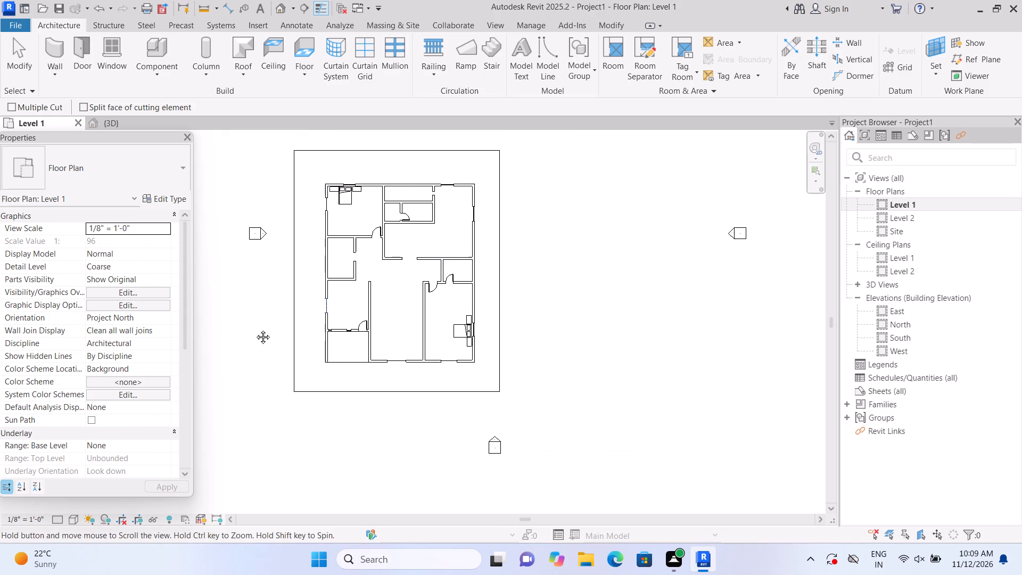
middle_drag(255, 329, 262, 331)
scroll(266, 331, up, 1)
middle_drag(271, 325, 278, 328)
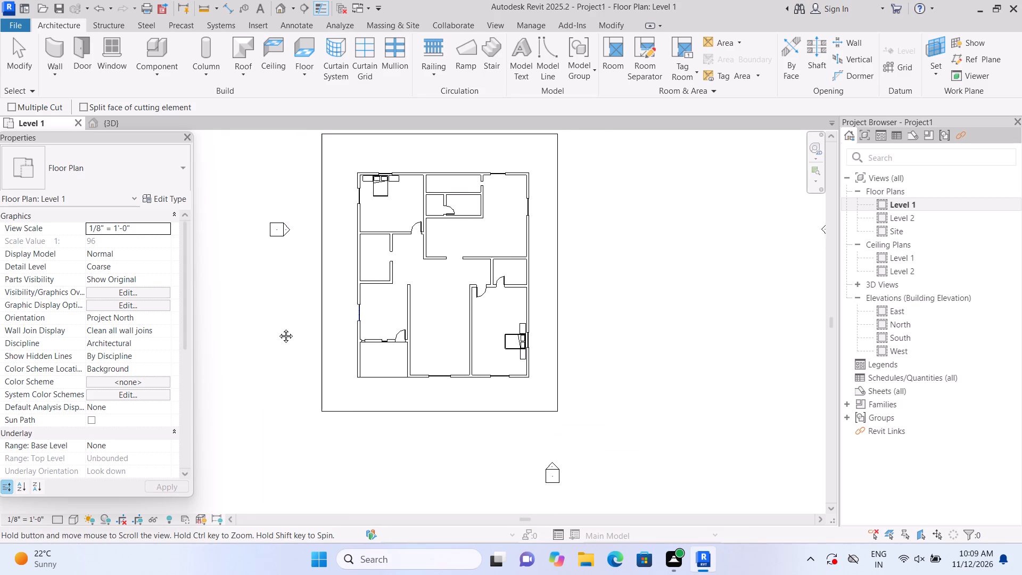
middle_drag(278, 328, 279, 327)
scroll(279, 339, up, 1)
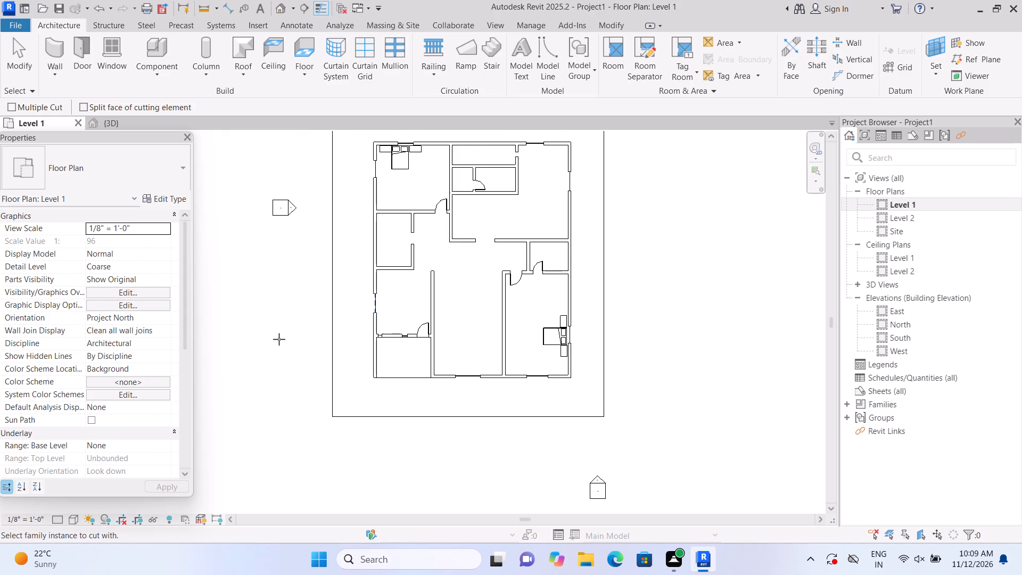
scroll(279, 339, up, 1)
scroll(281, 342, down, 1)
middle_drag(280, 340, 260, 397)
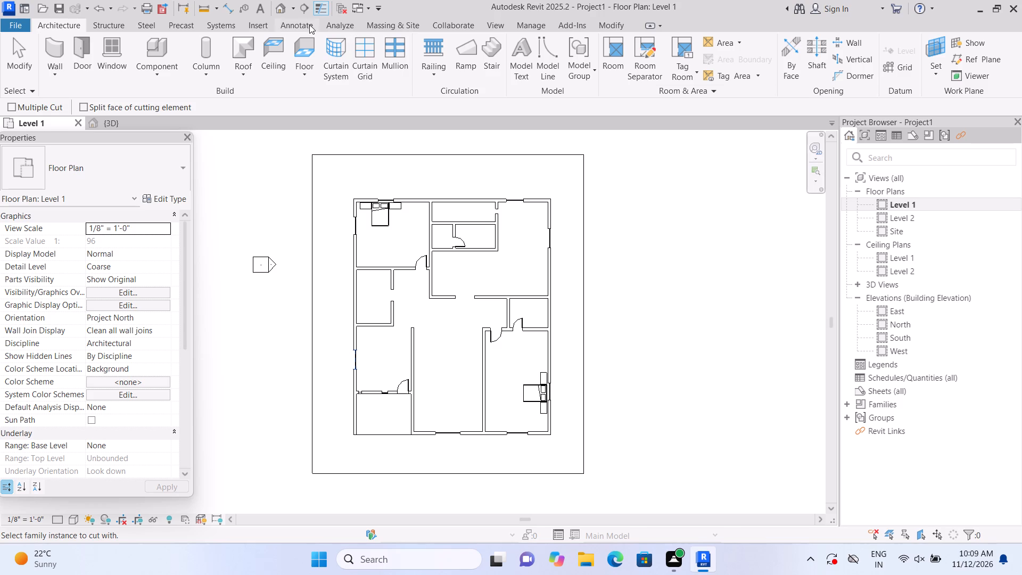
click(281, 8)
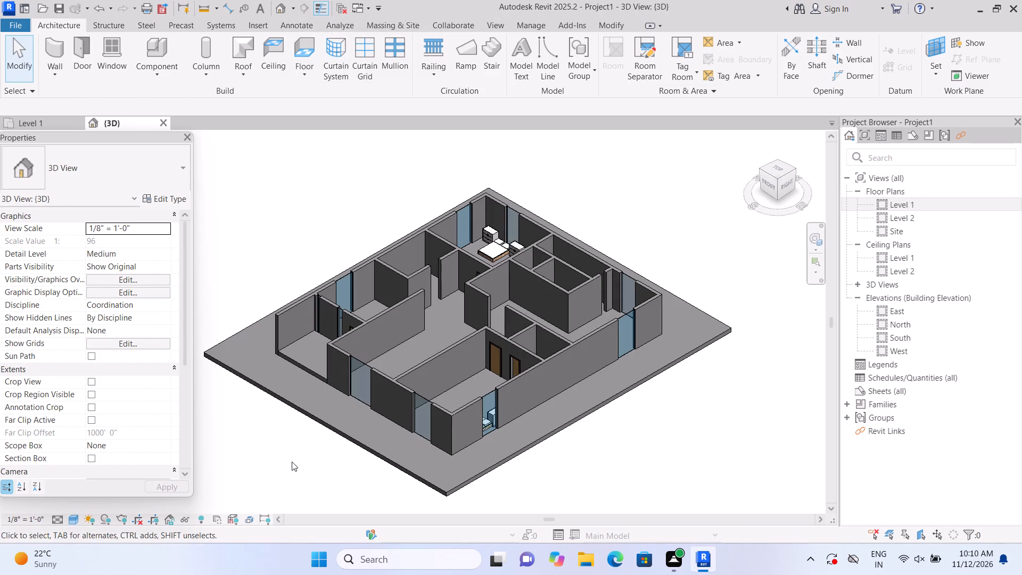
Raise the single-flush door in the wall behind the southwest corner slab to a sill height of 1' 2".
middle_drag(292, 462, 300, 403)
scroll(307, 404, up, 4)
middle_drag(328, 401, 353, 441)
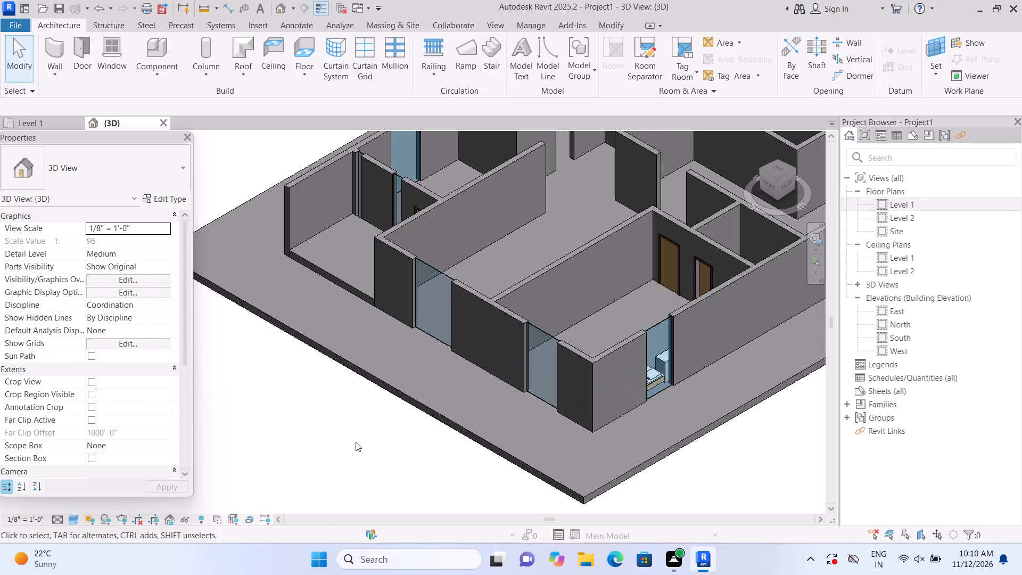
shift+middle_drag(286, 405, 308, 417)
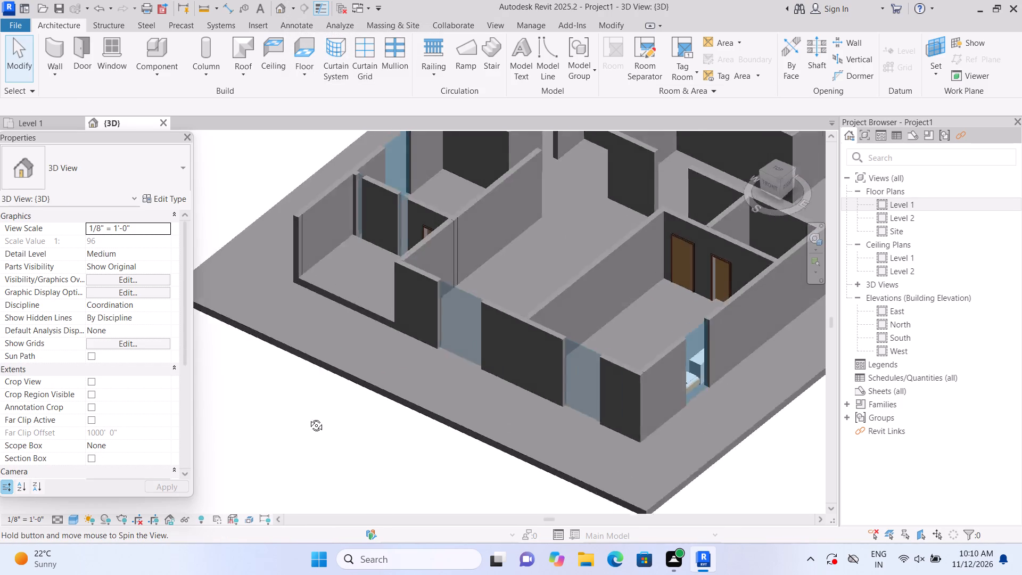
shift+middle_drag(308, 417, 424, 425)
middle_drag(447, 434, 320, 424)
scroll(477, 417, up, 2)
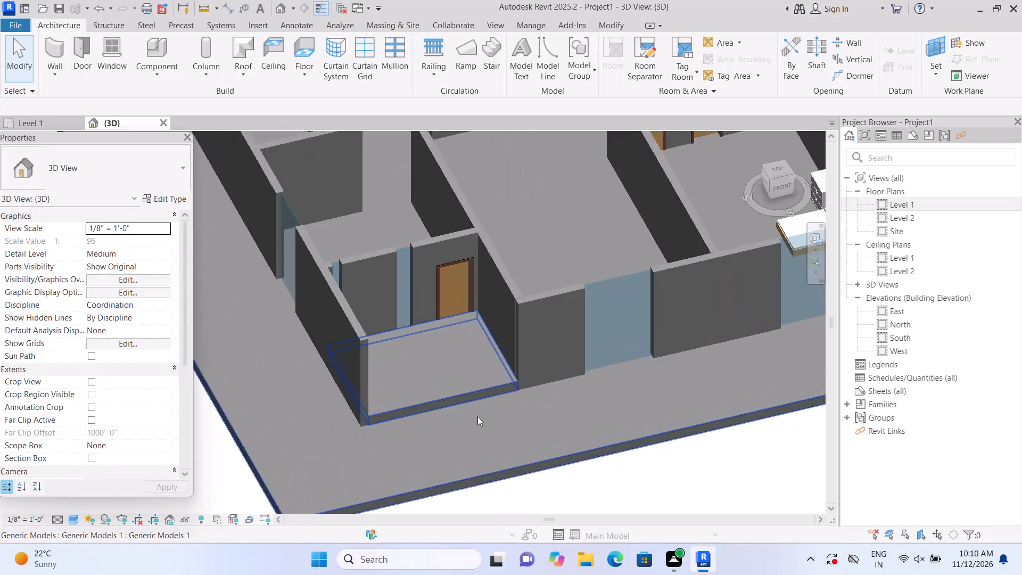
scroll(477, 416, up, 2)
click(445, 256)
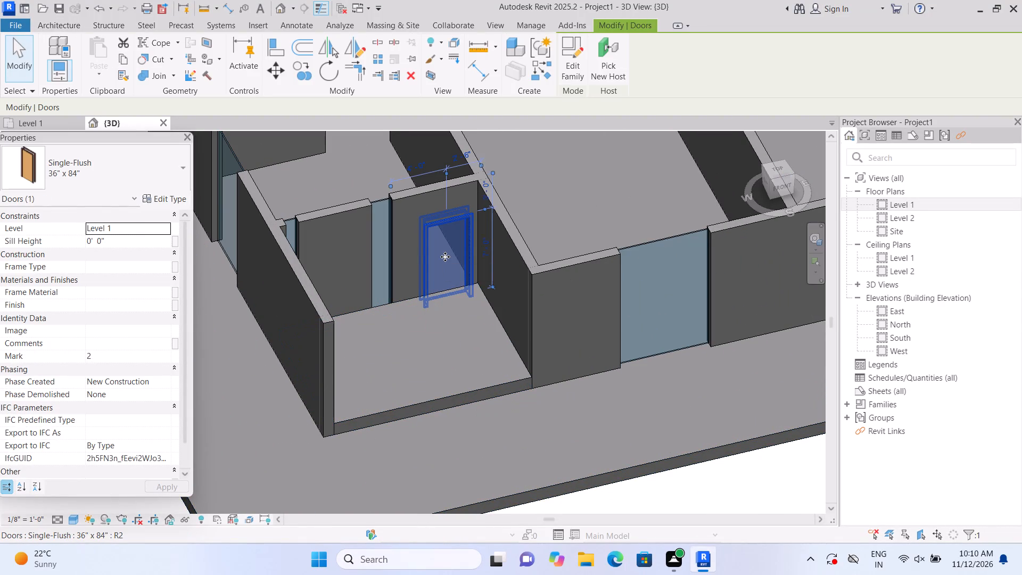
key(Up)
key(Up)
key(Up)
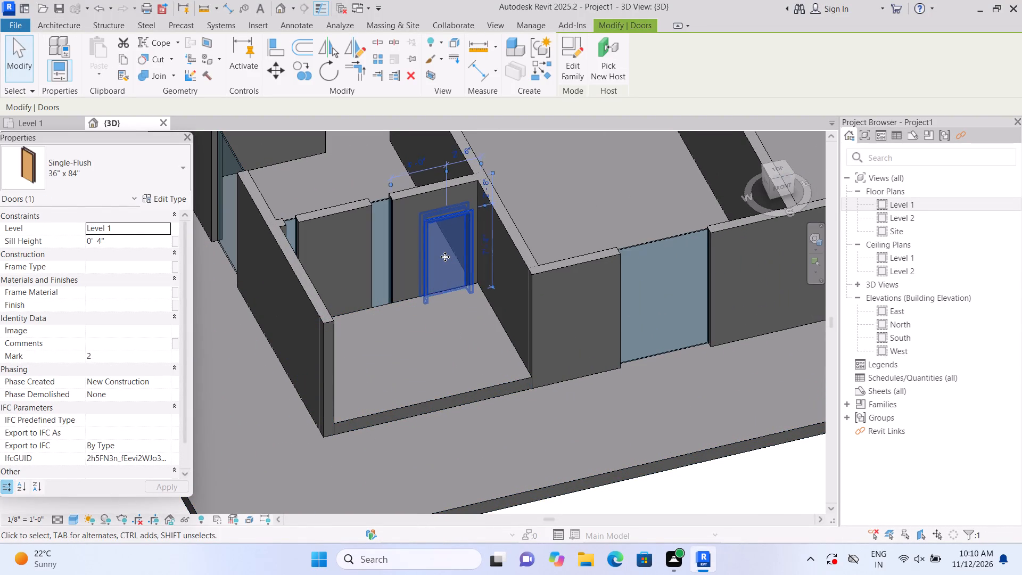
key(Up)
key(Up)
key(Up)
key(Up)
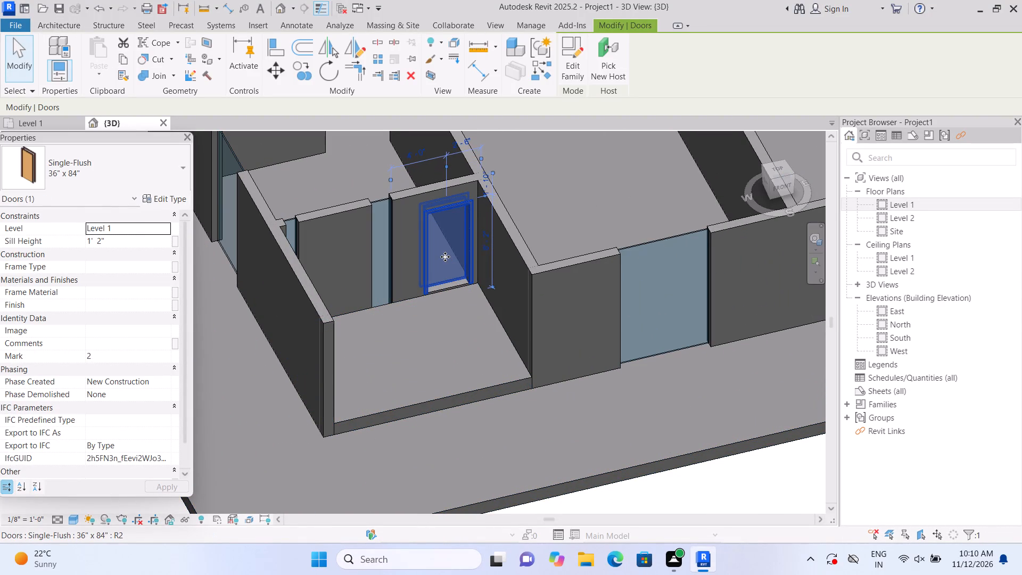
Shorten the 1'-6" wide curtain wall beside that door to about 6' 11" high with a base offset of about 1' 10".
scroll(340, 294, up, 2)
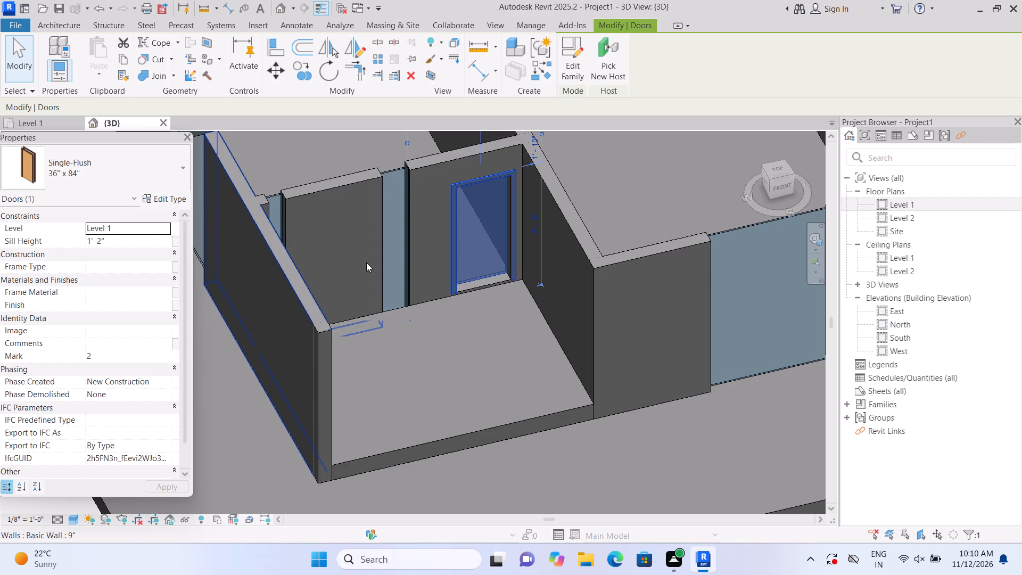
click(397, 235)
scroll(398, 237, up, 1)
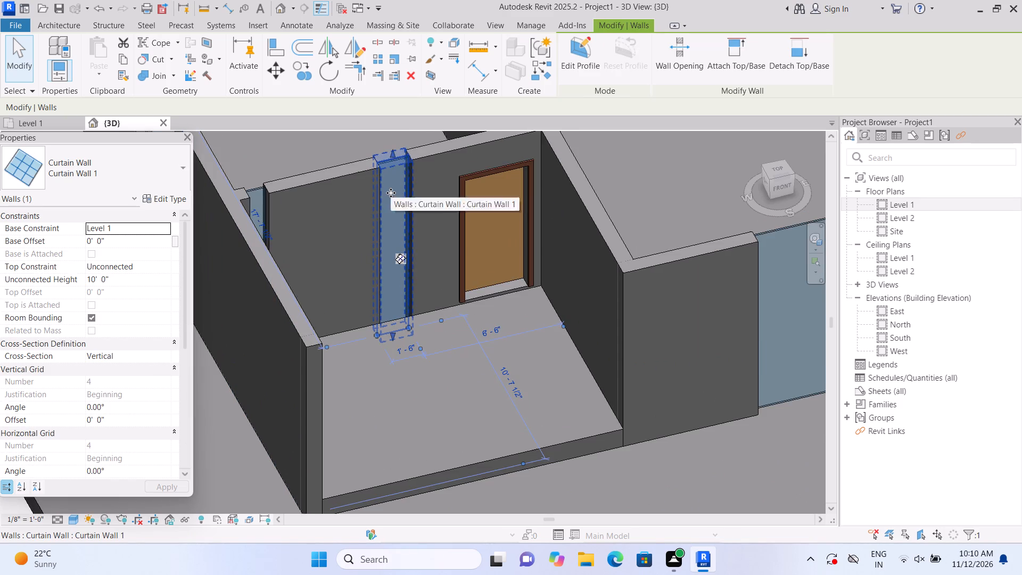
scroll(391, 193, up, 1)
drag(393, 147, 397, 178)
scroll(402, 226, up, 2)
scroll(415, 335, up, 4)
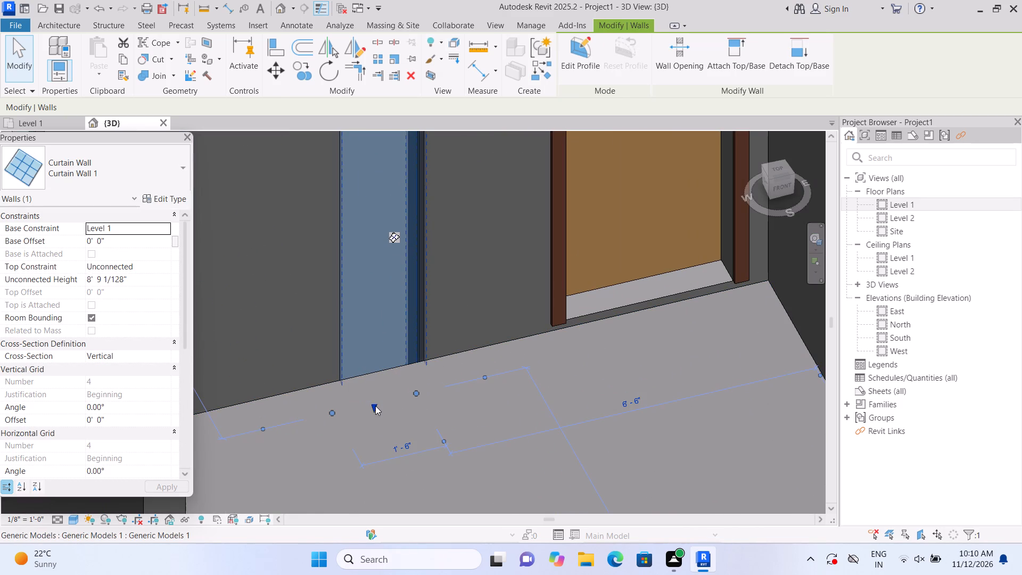
drag(373, 404, 369, 323)
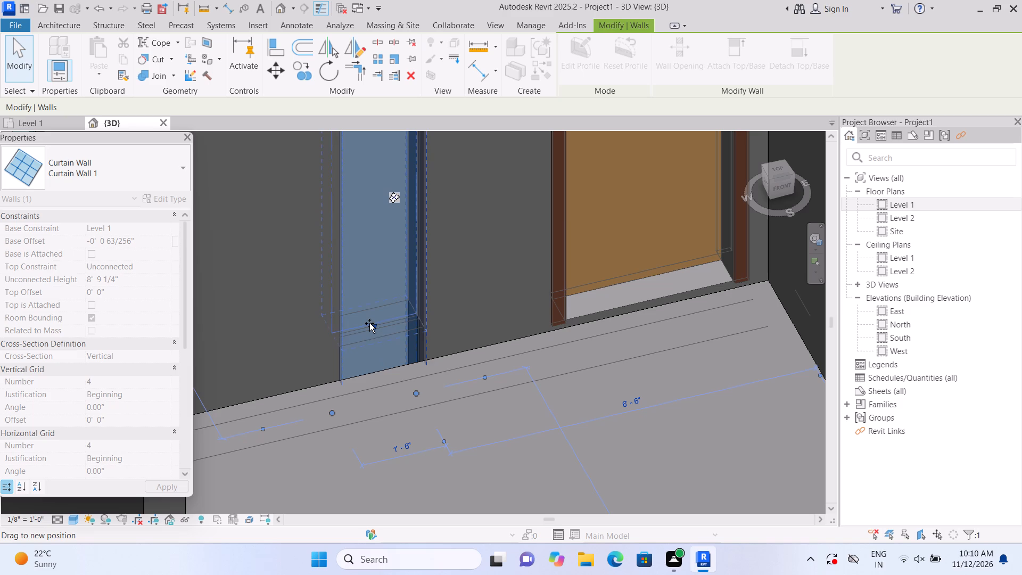
drag(369, 323, 369, 319)
click(369, 319)
scroll(370, 325, down, 7)
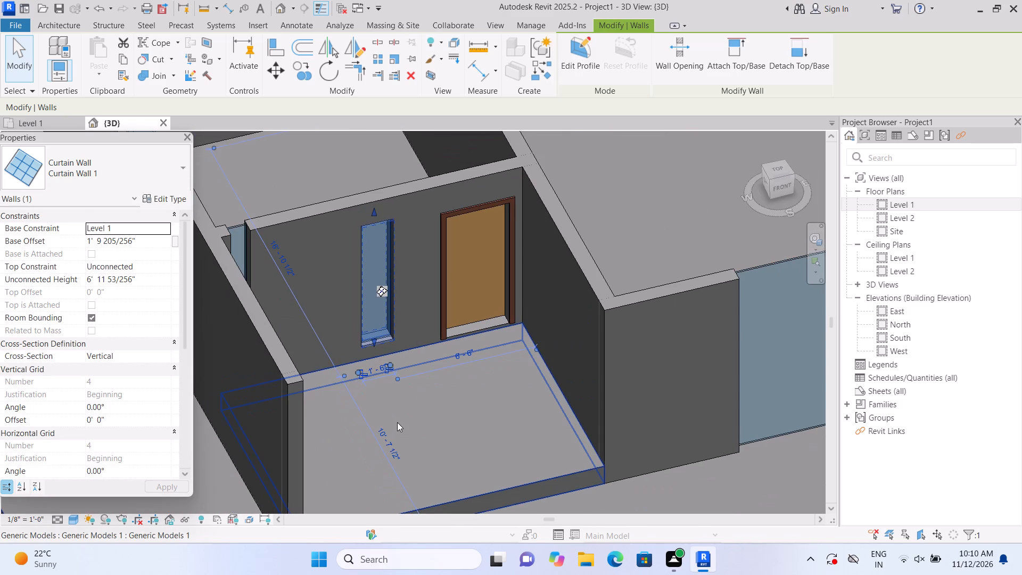
key(Escape)
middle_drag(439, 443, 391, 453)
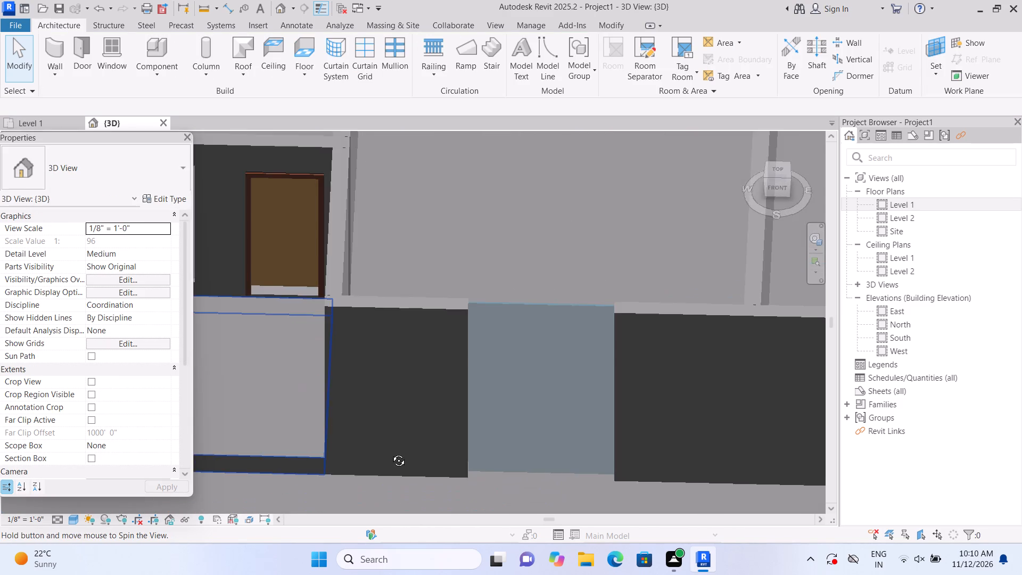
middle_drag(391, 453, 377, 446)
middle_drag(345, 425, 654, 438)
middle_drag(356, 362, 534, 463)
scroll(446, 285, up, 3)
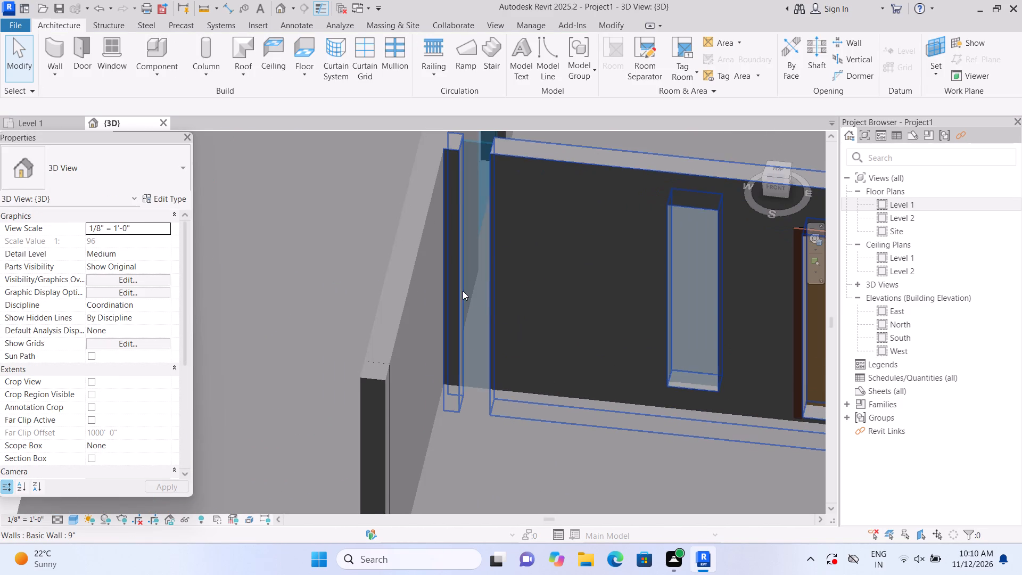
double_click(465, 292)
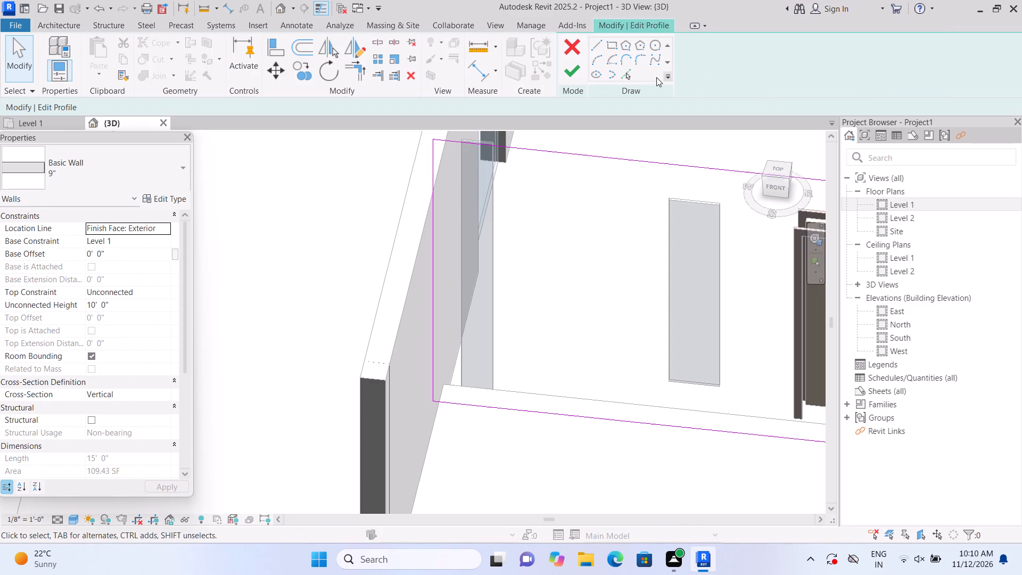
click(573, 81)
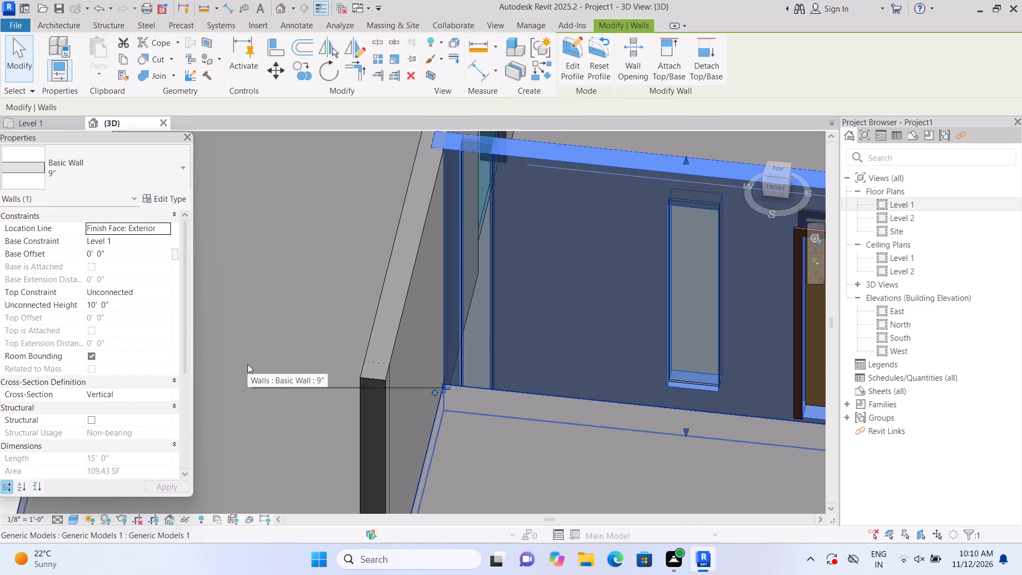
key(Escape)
Raise the base of the narrow curtain wall at the west end of the same wall to an offset of about 1' 10".
scroll(402, 359, up, 1)
middle_drag(474, 449, 495, 539)
scroll(495, 538, up, 1)
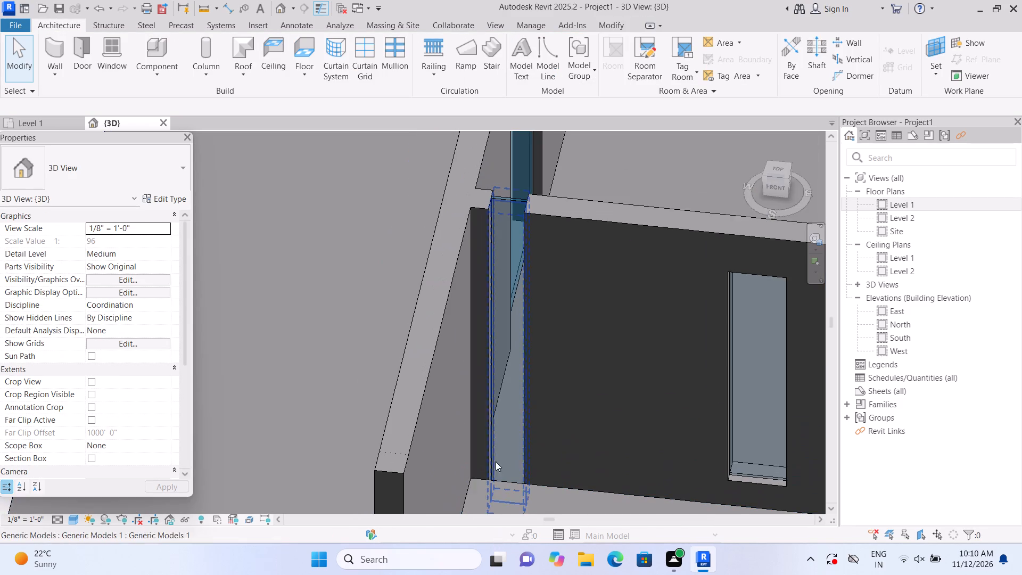
click(502, 413)
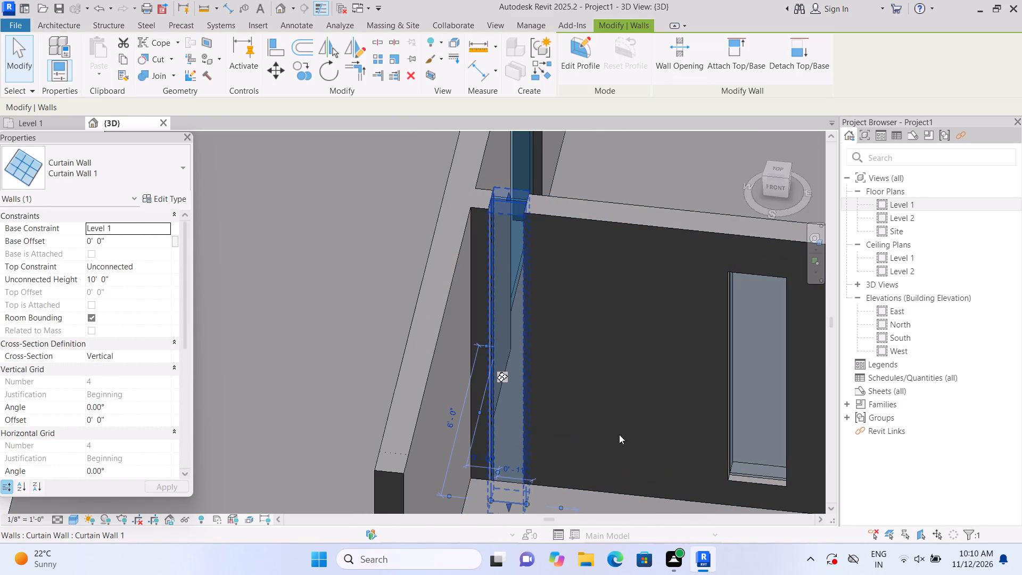
middle_drag(622, 437, 612, 372)
scroll(565, 424, up, 2)
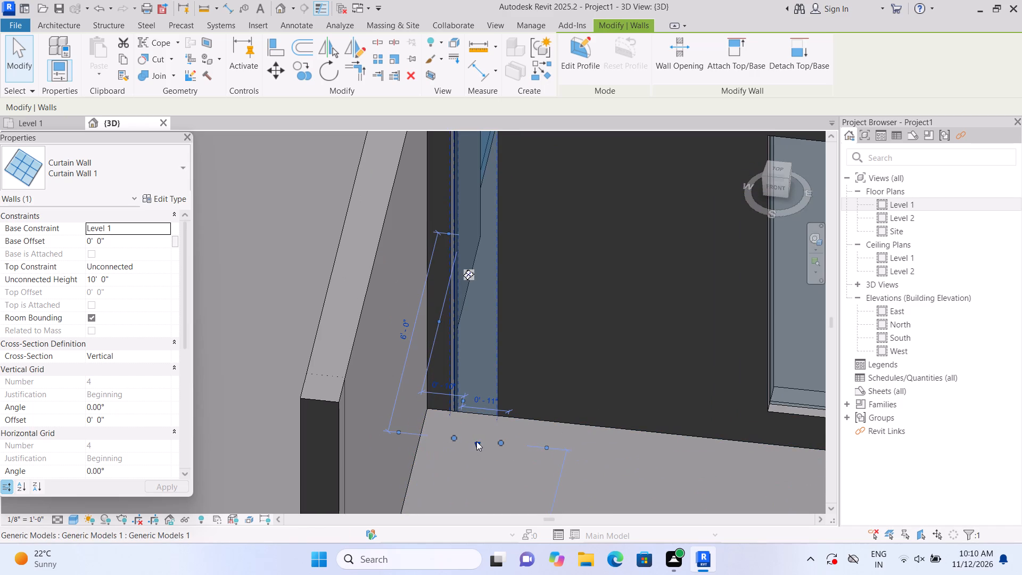
drag(478, 441, 483, 366)
scroll(485, 403, down, 2)
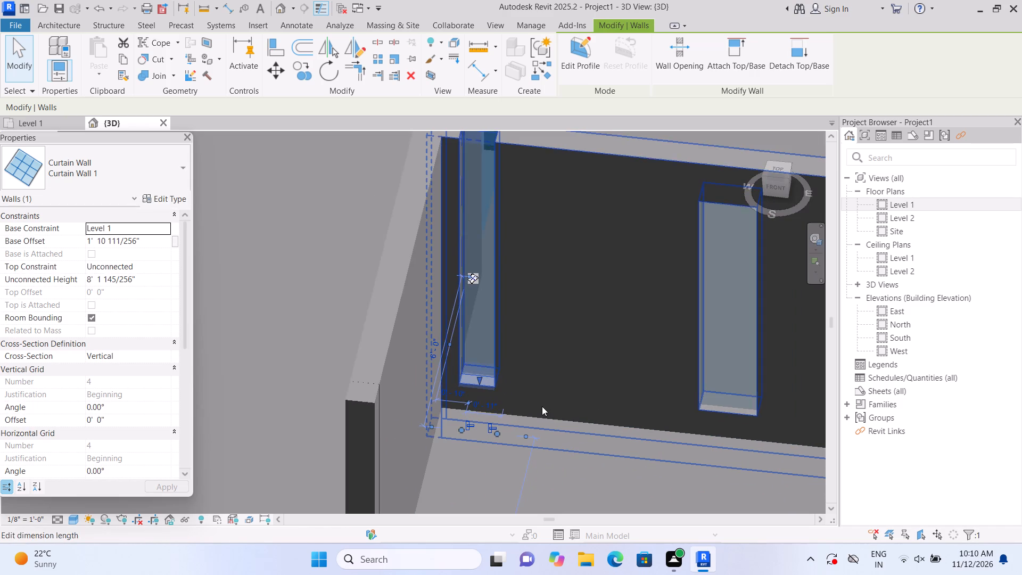
key(Escape)
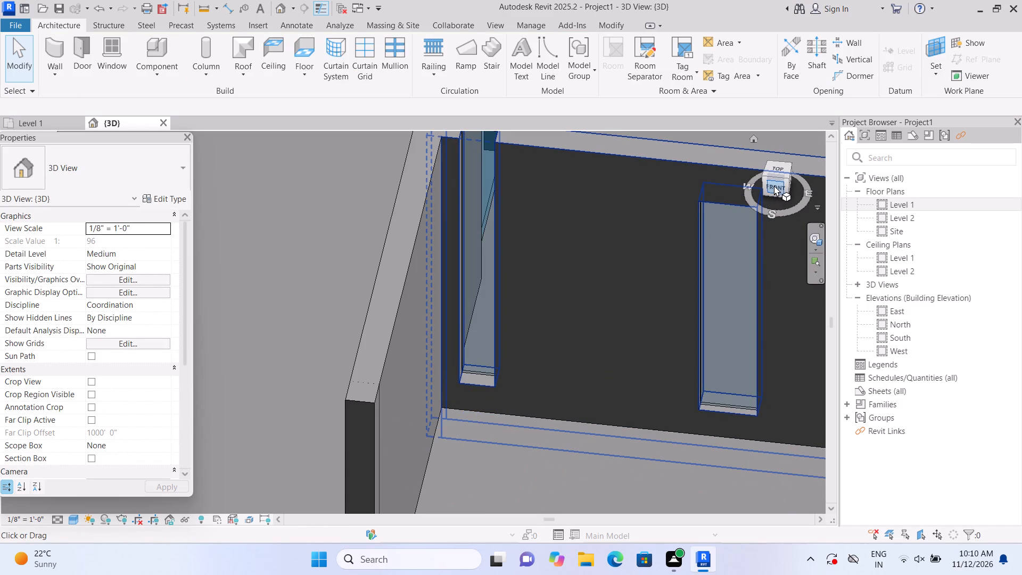
From the front view, resize the westernmost curtain wall to 1'-4" wide, starting 1'-0" from the corner reference.
click(774, 184)
scroll(342, 375, up, 3)
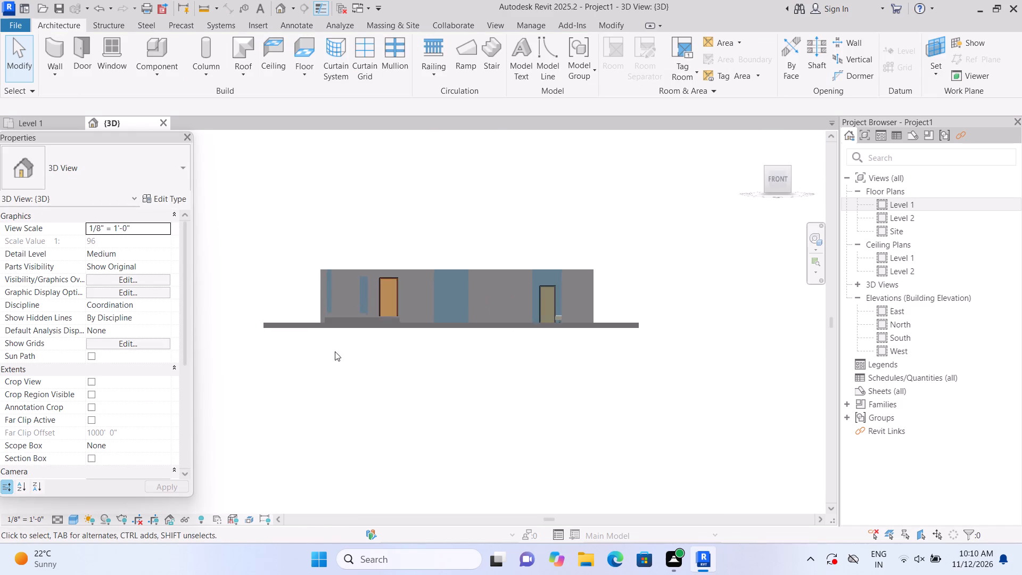
scroll(335, 351, up, 5)
middle_drag(403, 328, 452, 412)
scroll(408, 426, up, 2)
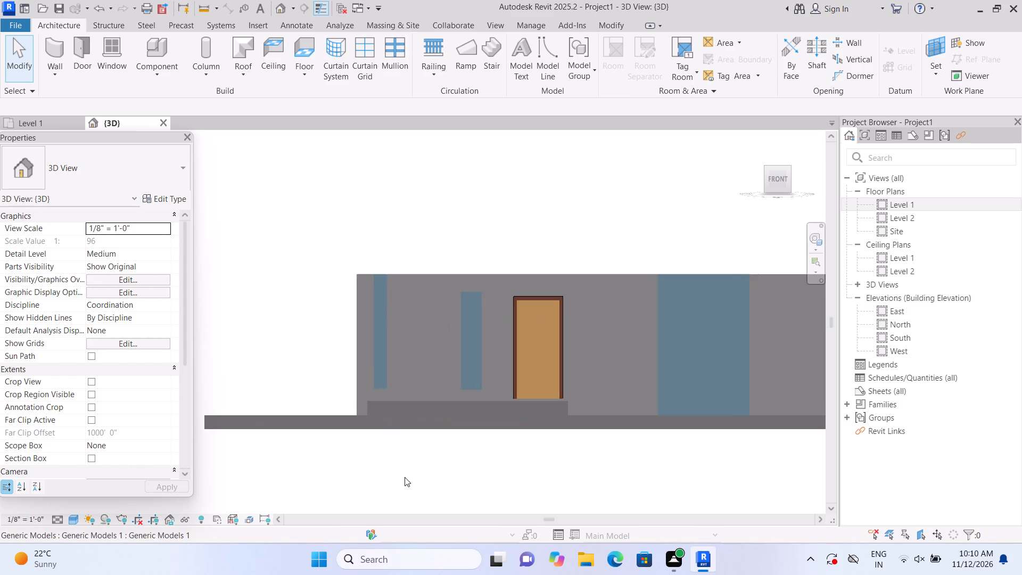
middle_drag(399, 470, 348, 424)
scroll(311, 305, up, 2)
click(339, 318)
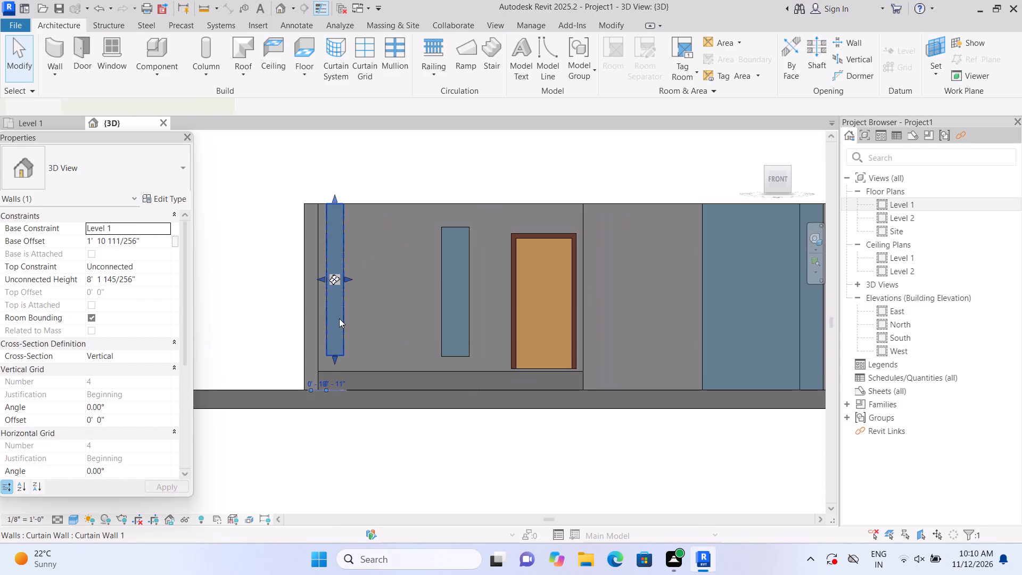
scroll(344, 321, up, 1)
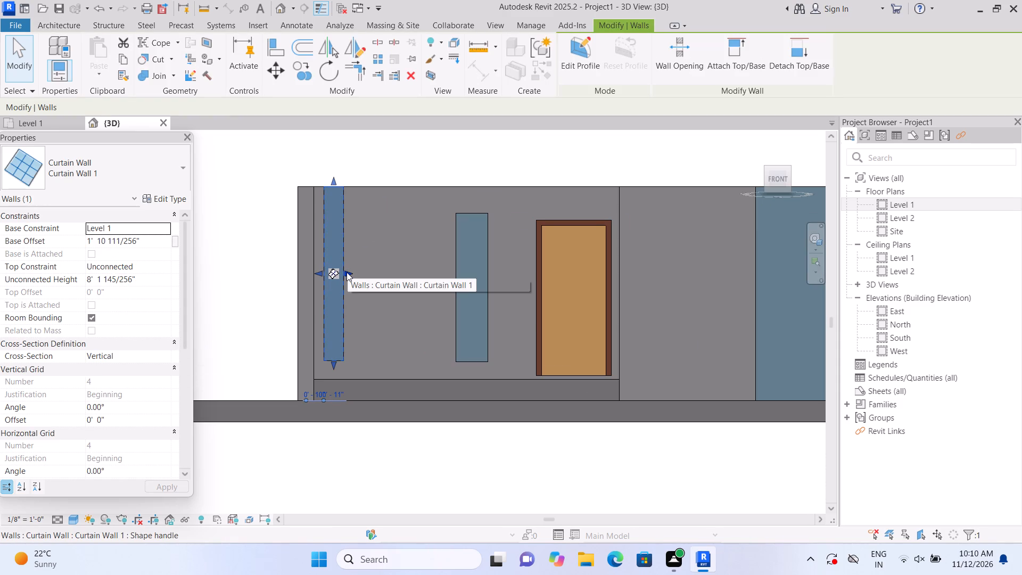
drag(347, 272, 357, 276)
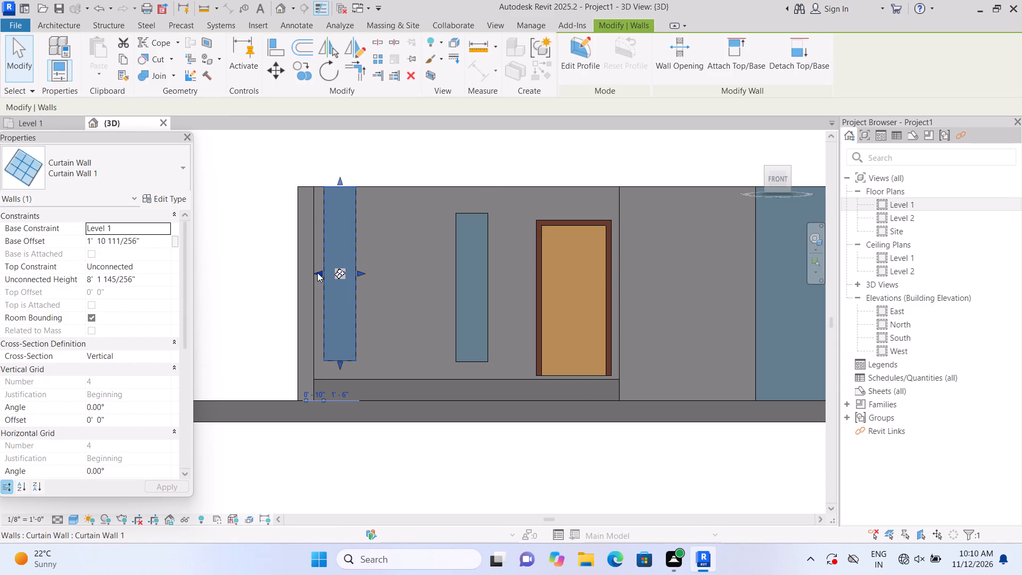
drag(317, 272, 332, 276)
click(332, 276)
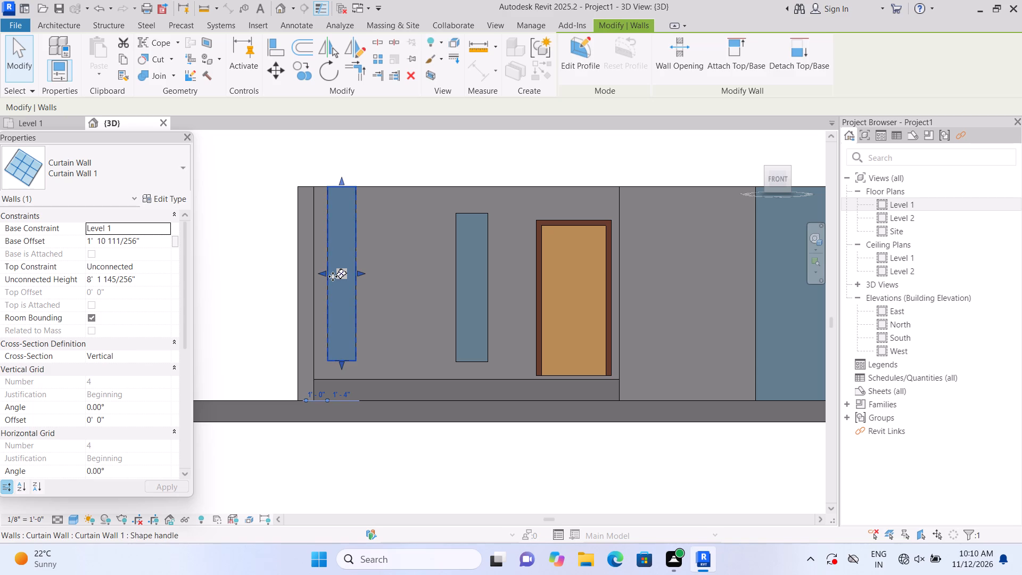
Lower the top of the westernmost curtain wall to about 6' 10" high and fine-tune its base to match the neighbouring curtain wall.
scroll(331, 236, up, 2)
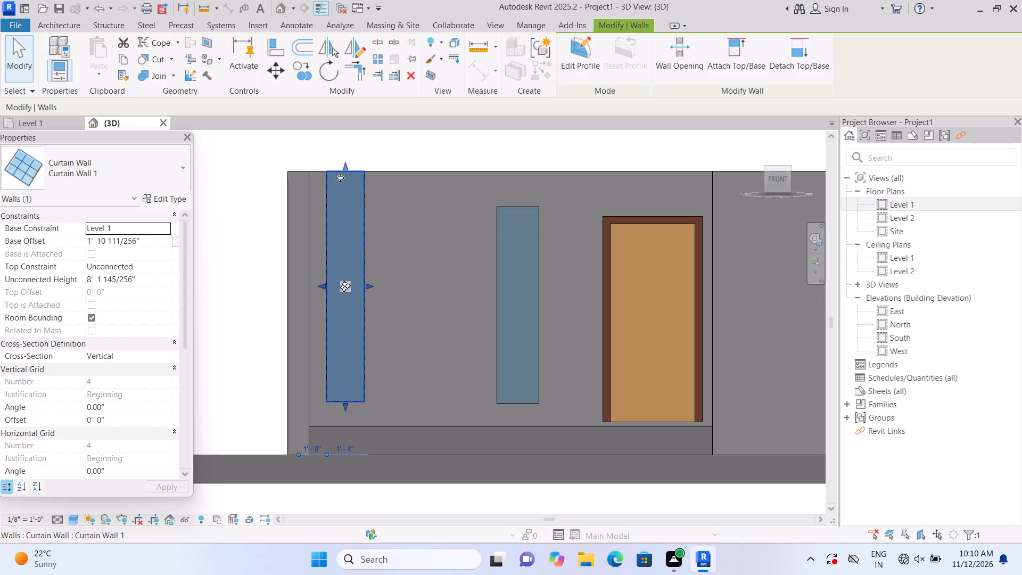
drag(344, 166, 357, 209)
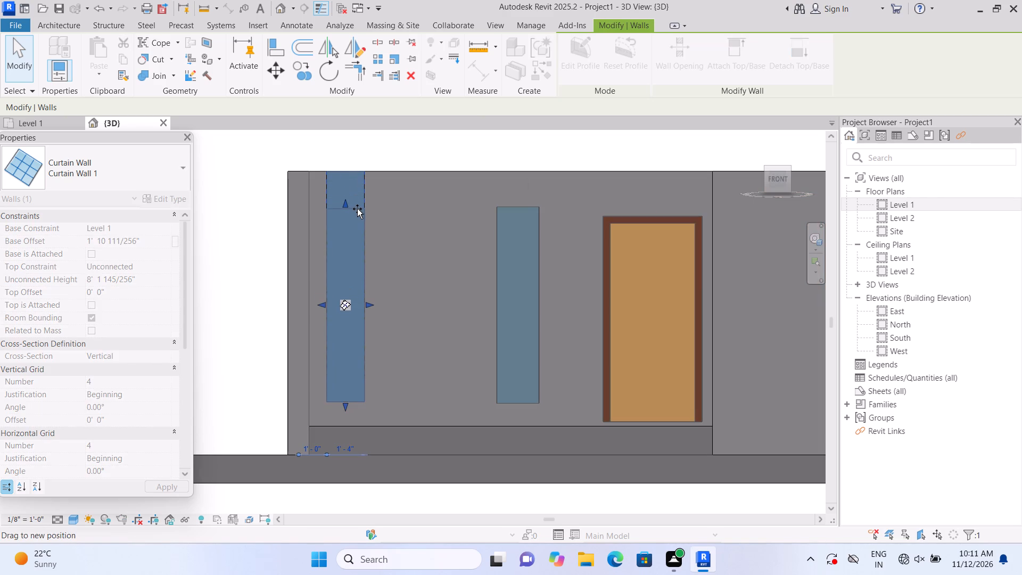
drag(357, 209, 358, 209)
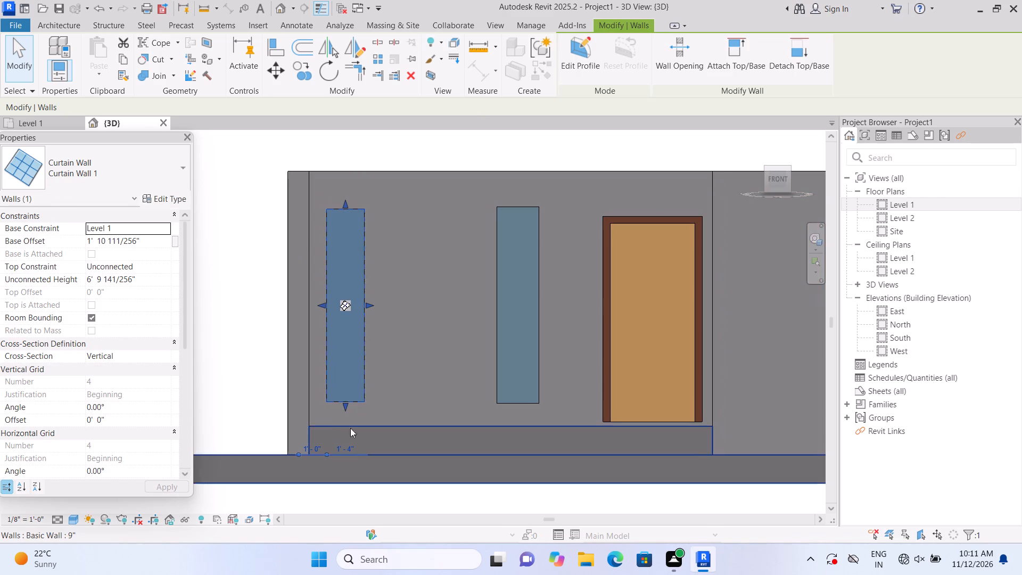
click(343, 403)
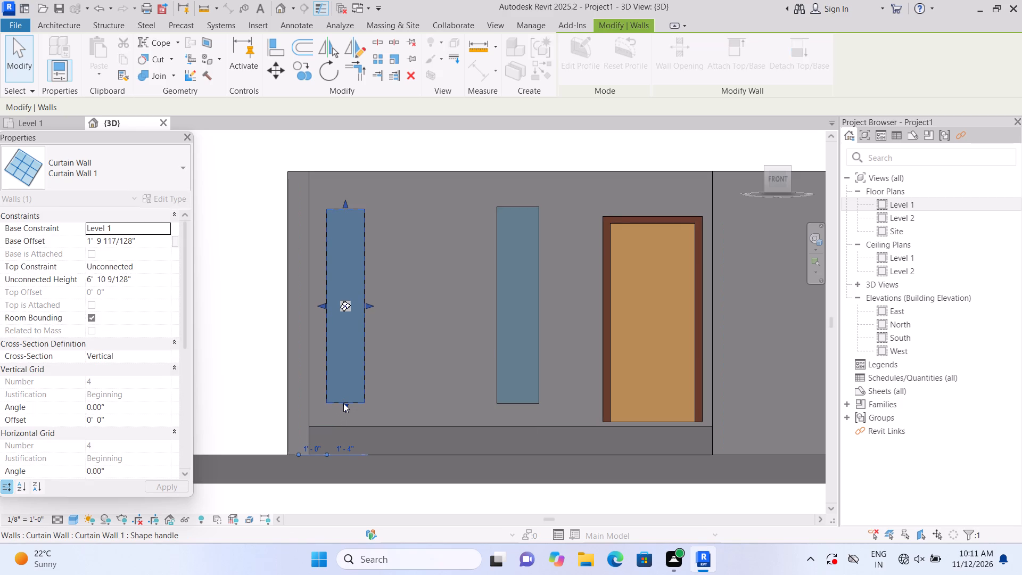
click(345, 405)
click(257, 383)
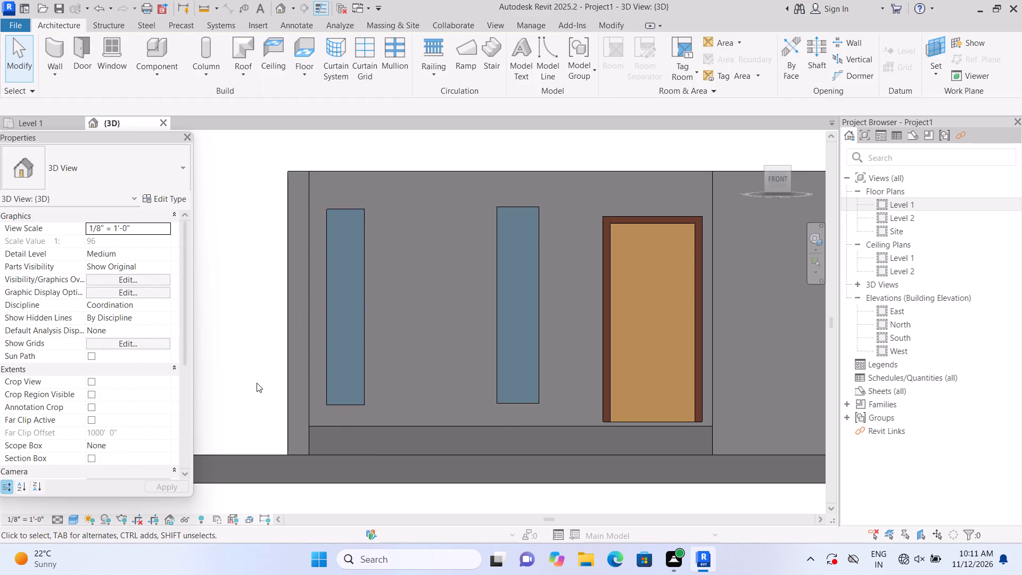
Add two horizontal curtain grid lines to the westernmost curtain wall at its third points, spaced about 2'-3 21/32" apart.
scroll(257, 383, down, 2)
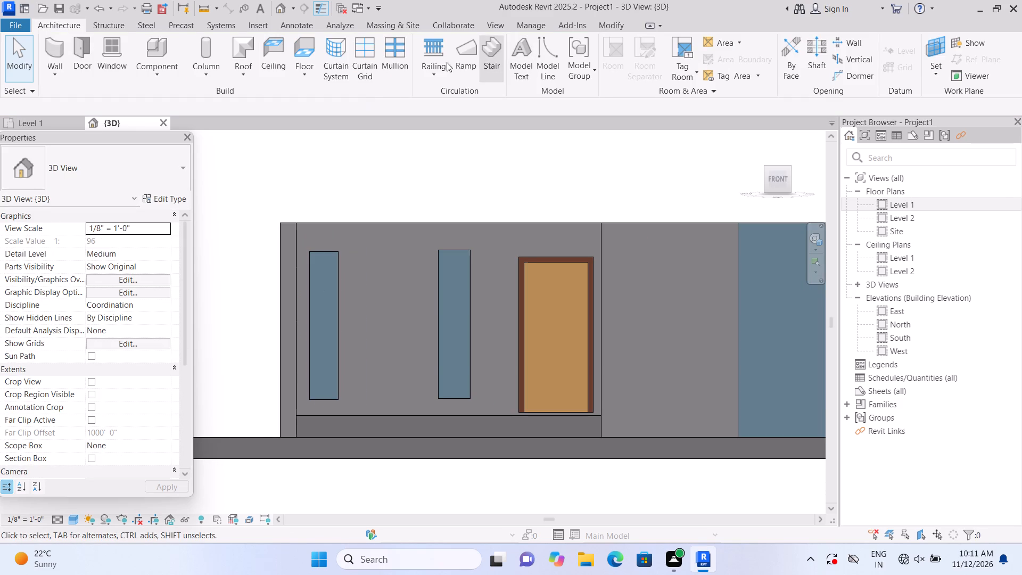
click(368, 61)
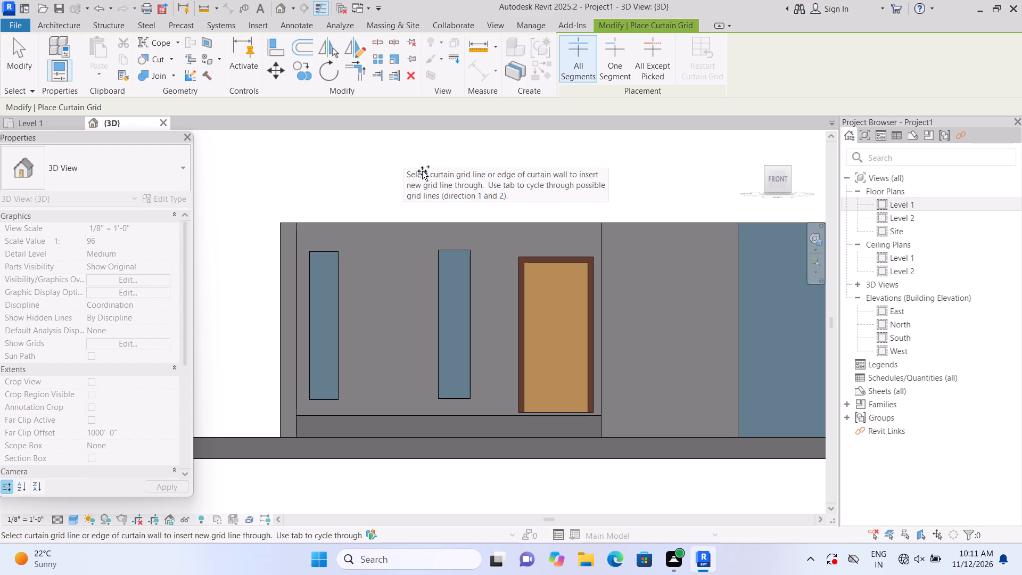
middle_drag(428, 175, 433, 137)
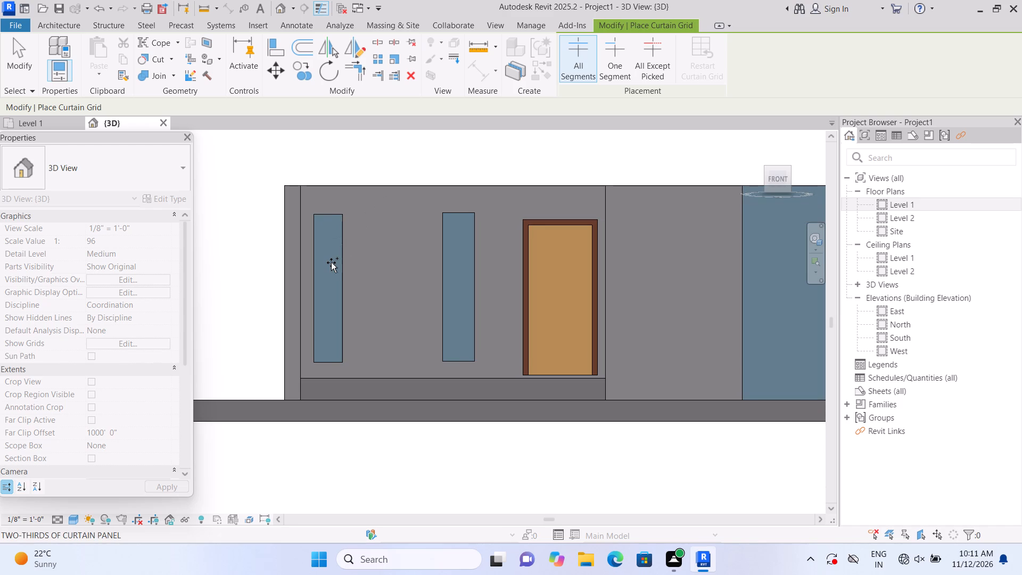
scroll(331, 262, up, 2)
middle_drag(332, 261, 338, 209)
scroll(338, 209, up, 1)
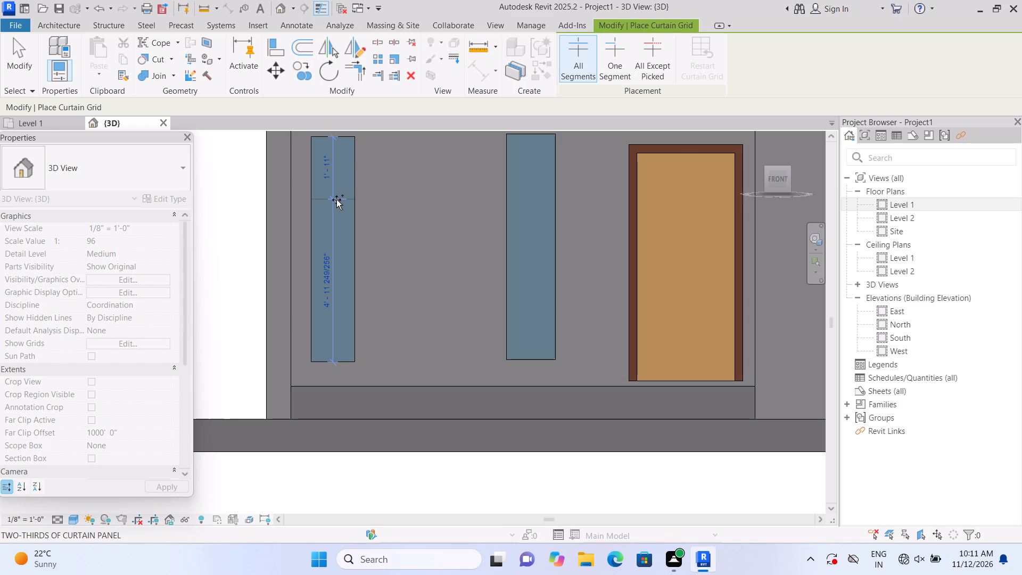
scroll(336, 200, up, 1)
scroll(338, 195, down, 1)
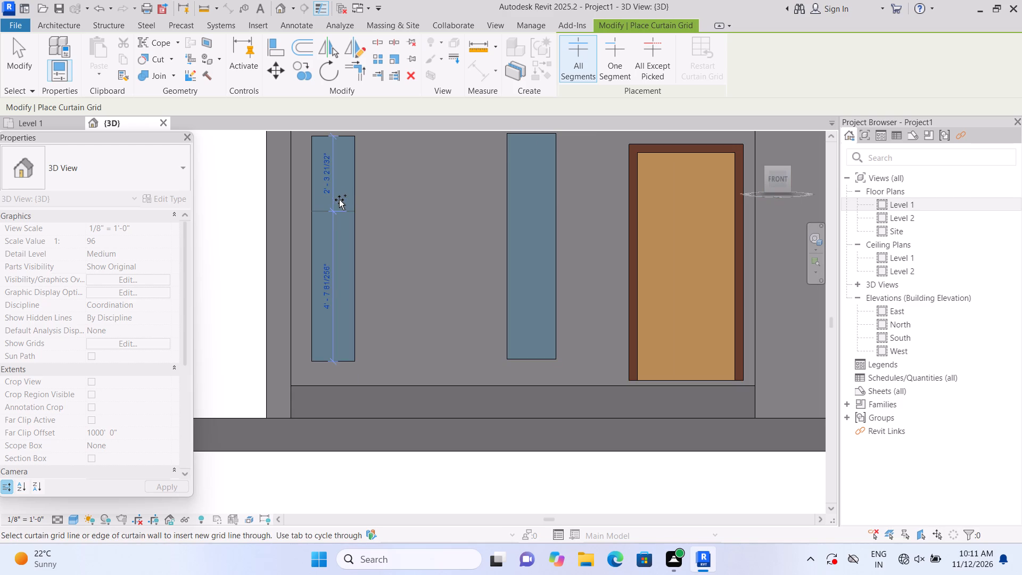
scroll(339, 200, up, 1)
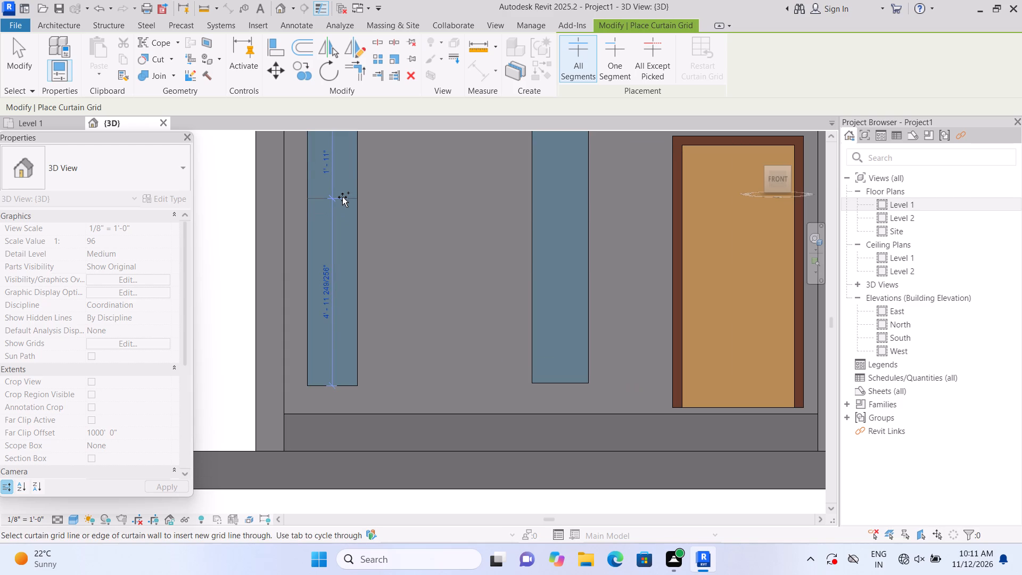
scroll(341, 204, down, 2)
scroll(341, 204, up, 1)
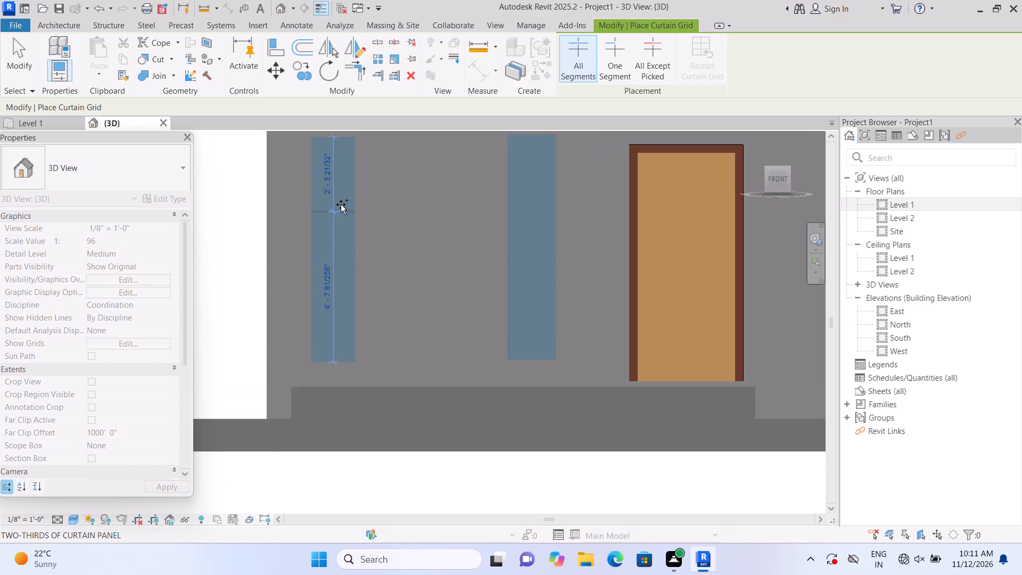
click(341, 204)
scroll(347, 262, up, 2)
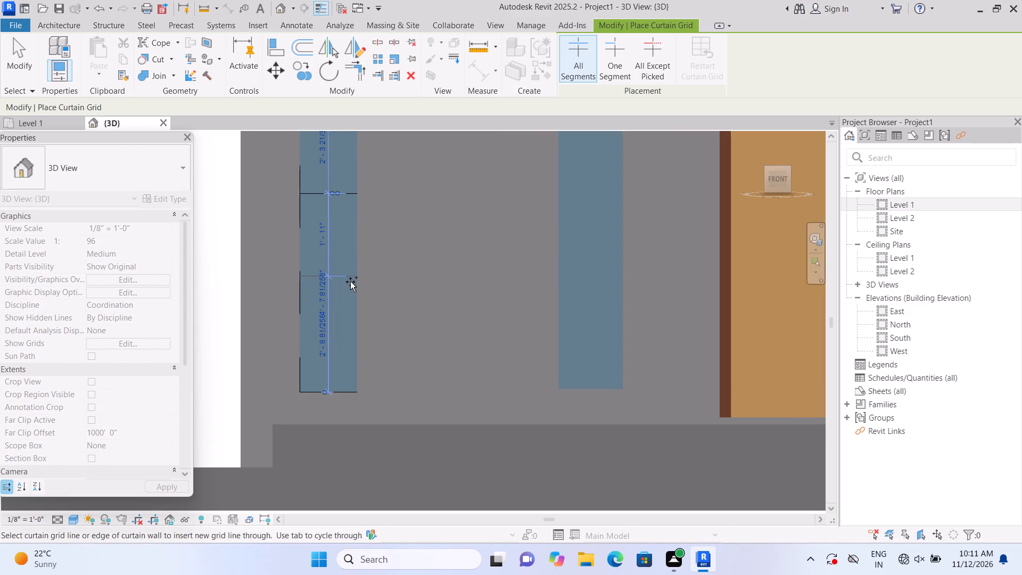
click(352, 286)
scroll(363, 282, down, 1)
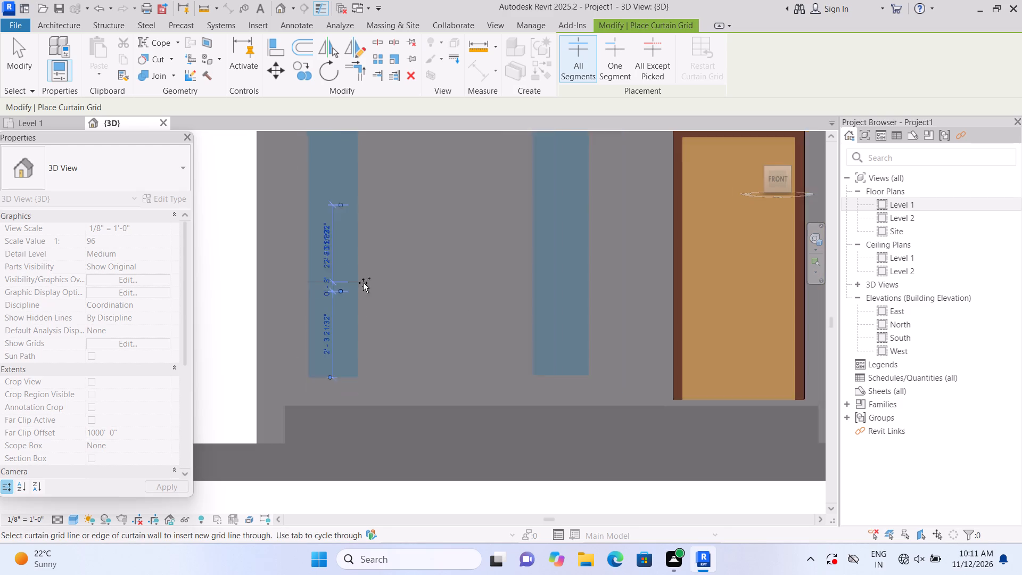
scroll(363, 283, down, 2)
key(Escape)
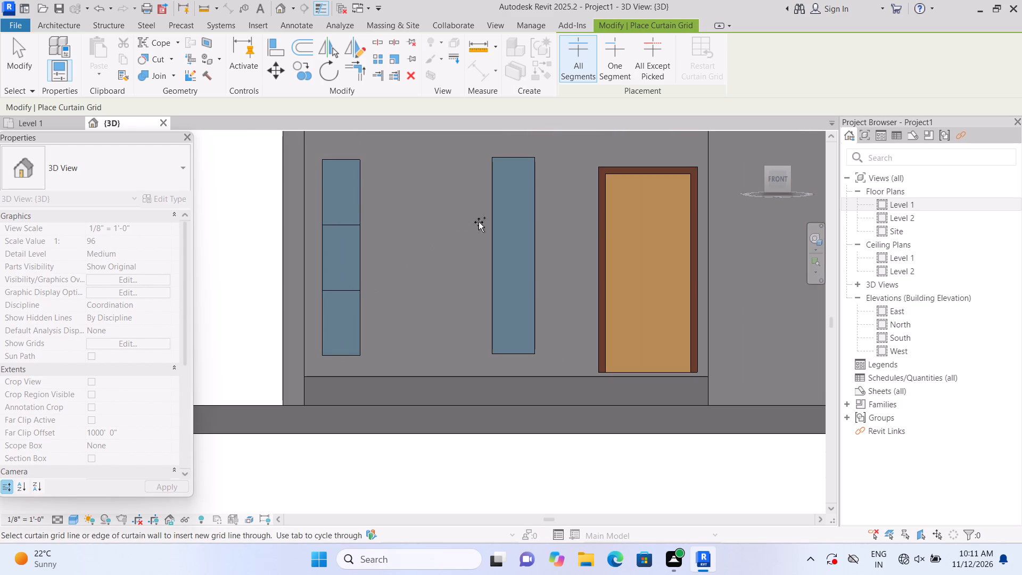
Divide the curtain wall beside the door into equal thirds with two horizontal curtain grid lines, about 2'-3 47/64" apart.
scroll(538, 220, up, 1)
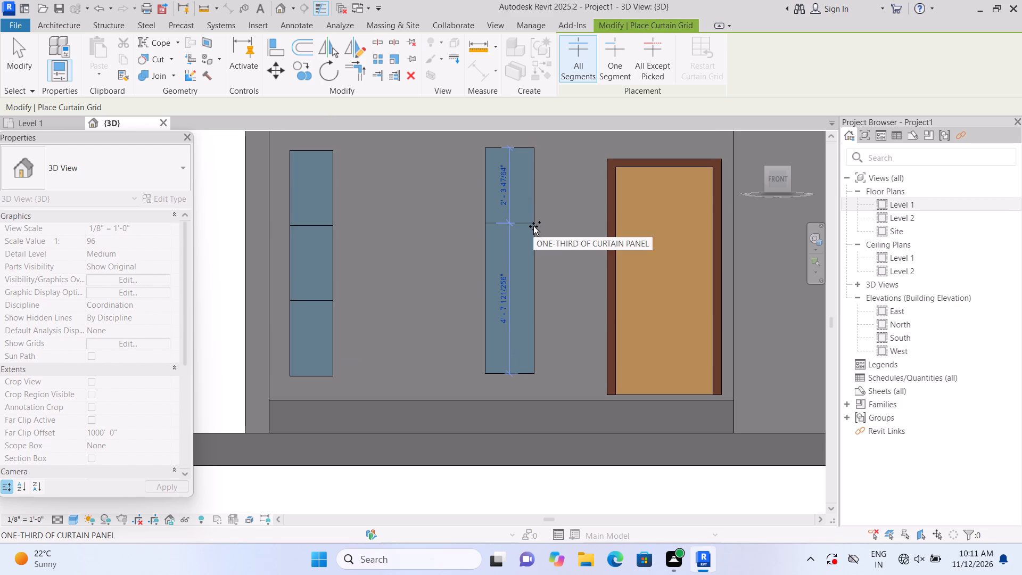
middle_drag(533, 226, 524, 201)
click(519, 197)
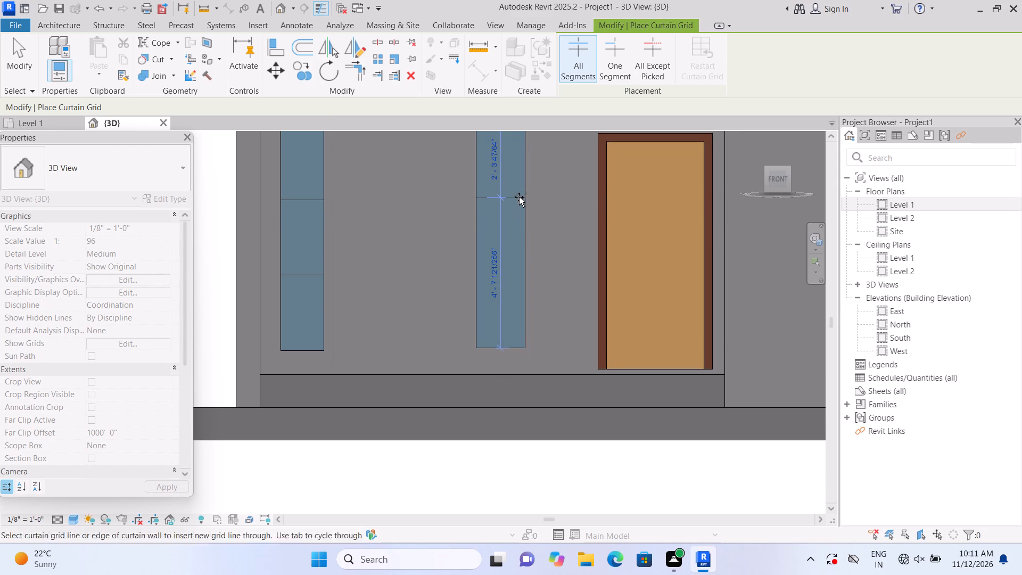
click(523, 276)
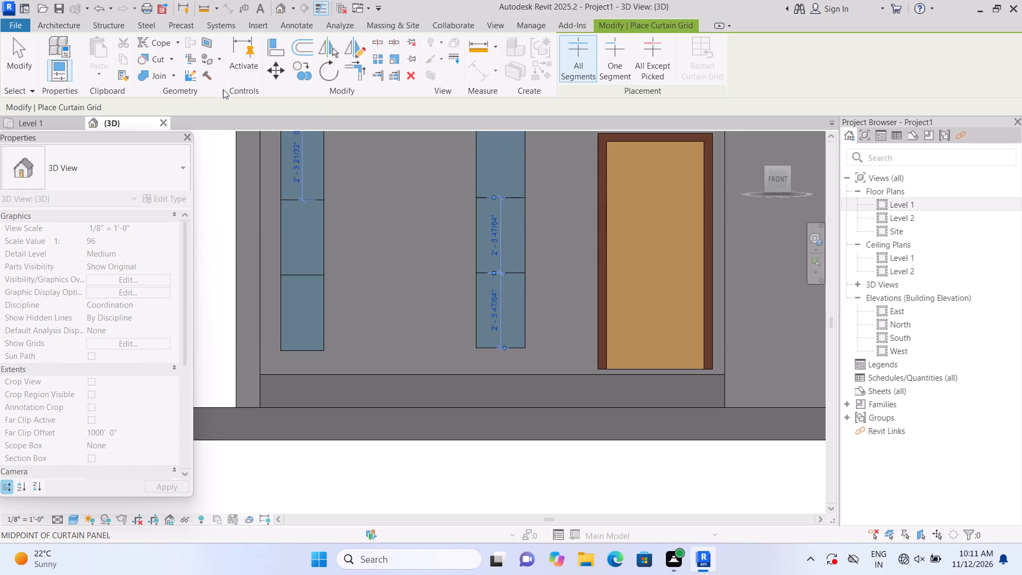
Place 2.5" x 5" rectangular mullions along the top and west edges of the westernmost curtain wall.
click(76, 31)
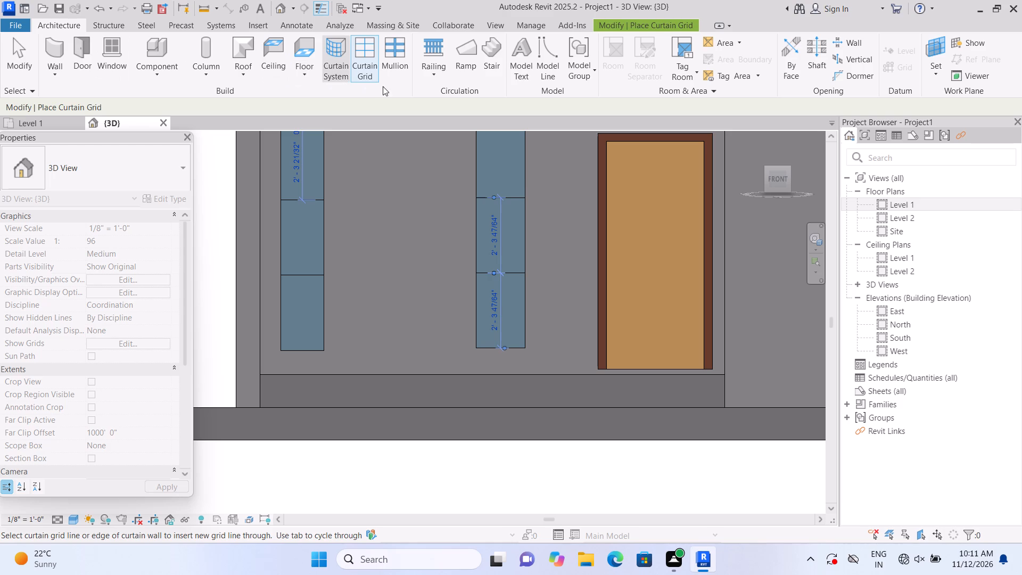
click(398, 71)
middle_drag(366, 263, 375, 306)
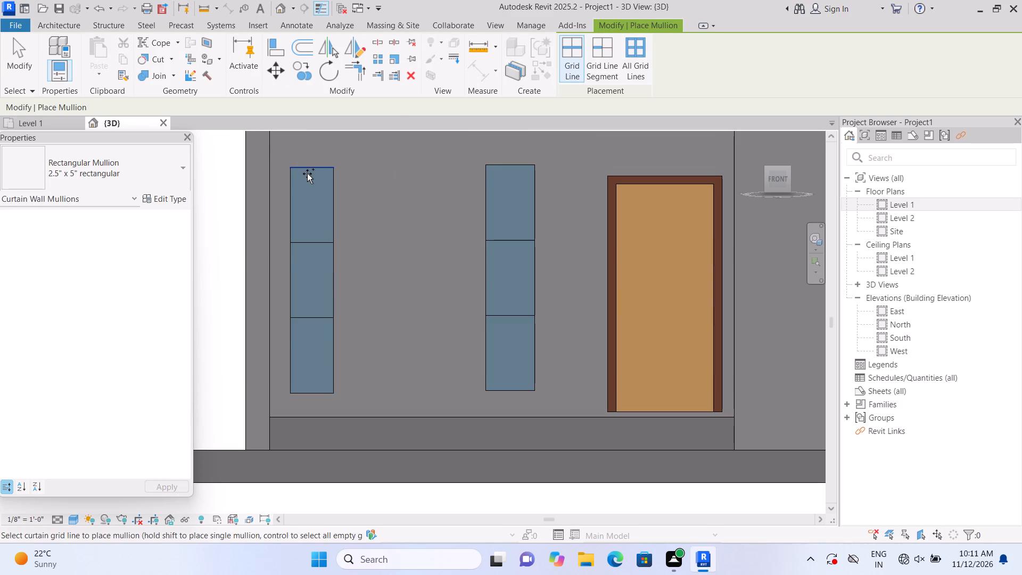
click(309, 172)
click(298, 195)
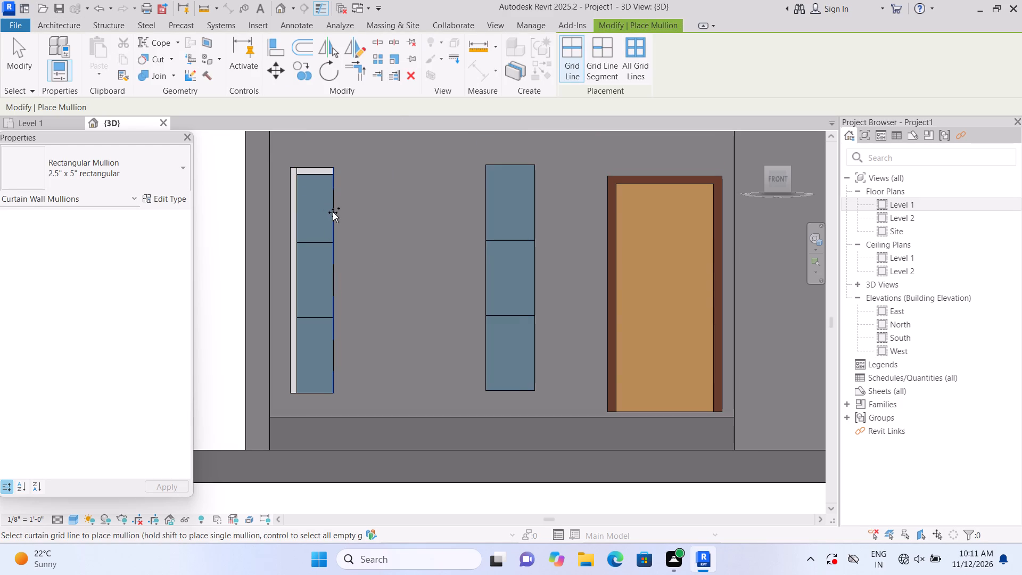
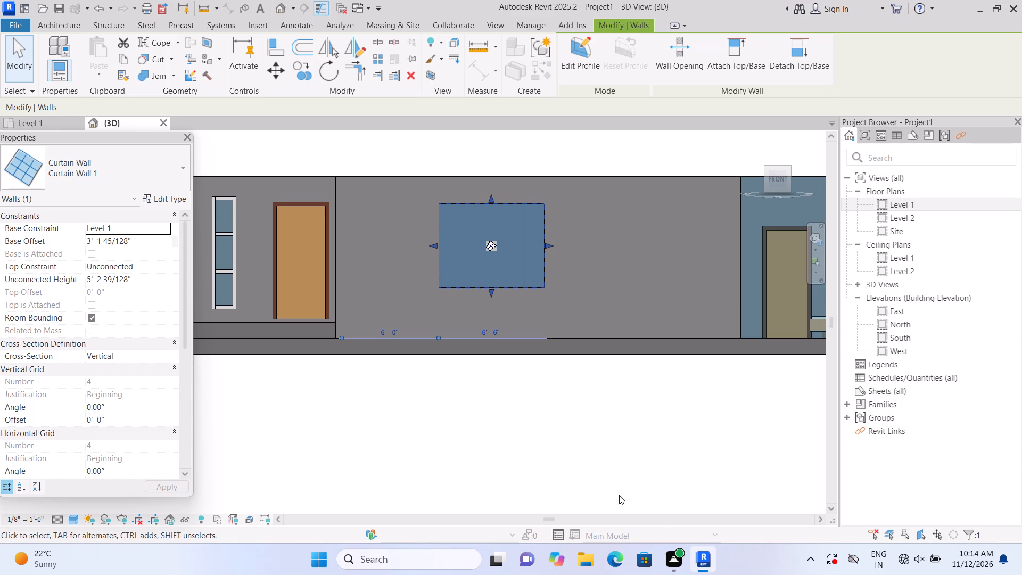
Divide the wide curtain-wall window east of the brown door in the front wall with Curtain Grid lines.
click(444, 441)
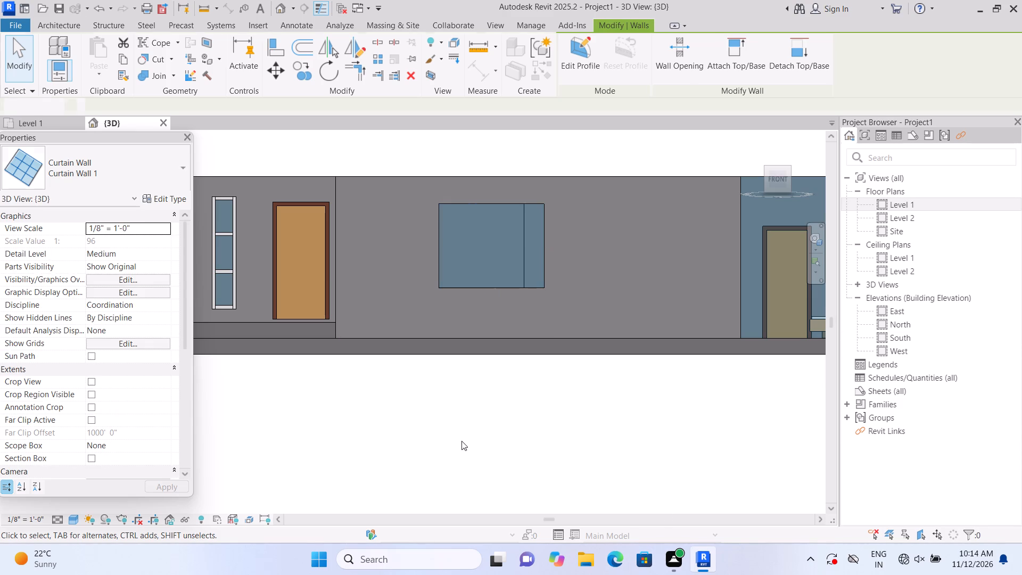
scroll(545, 276, up, 3)
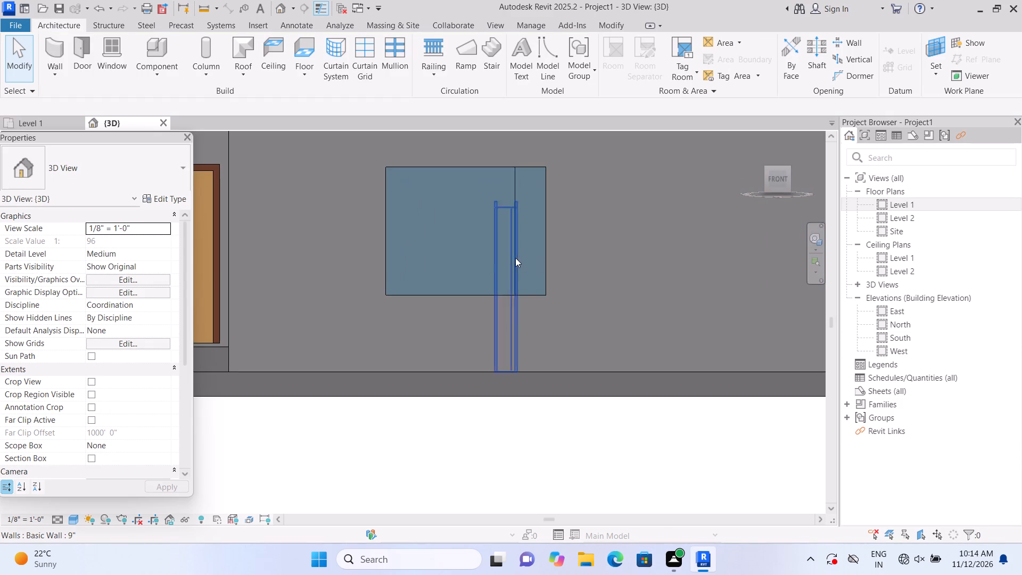
scroll(525, 286, down, 3)
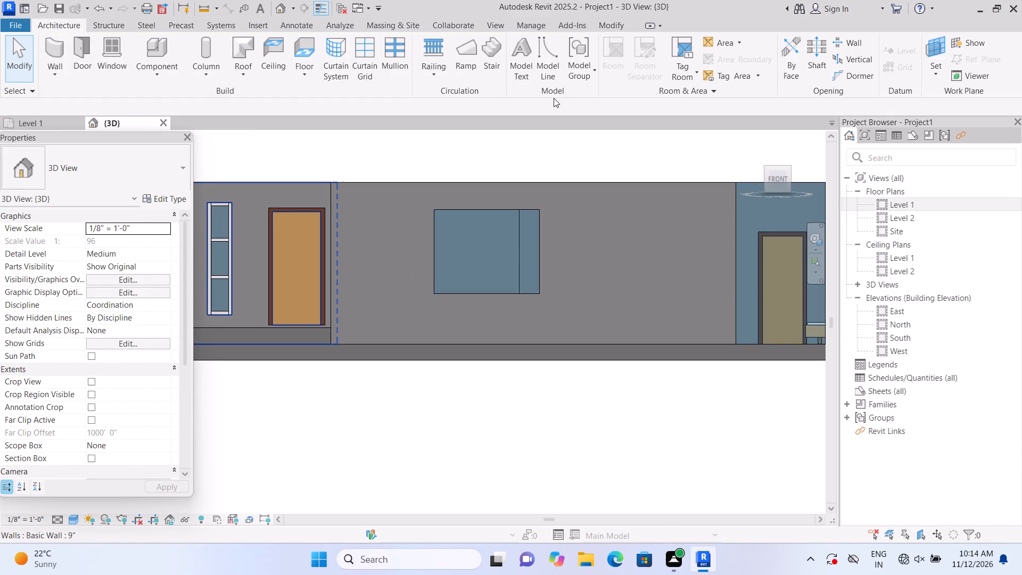
click(357, 78)
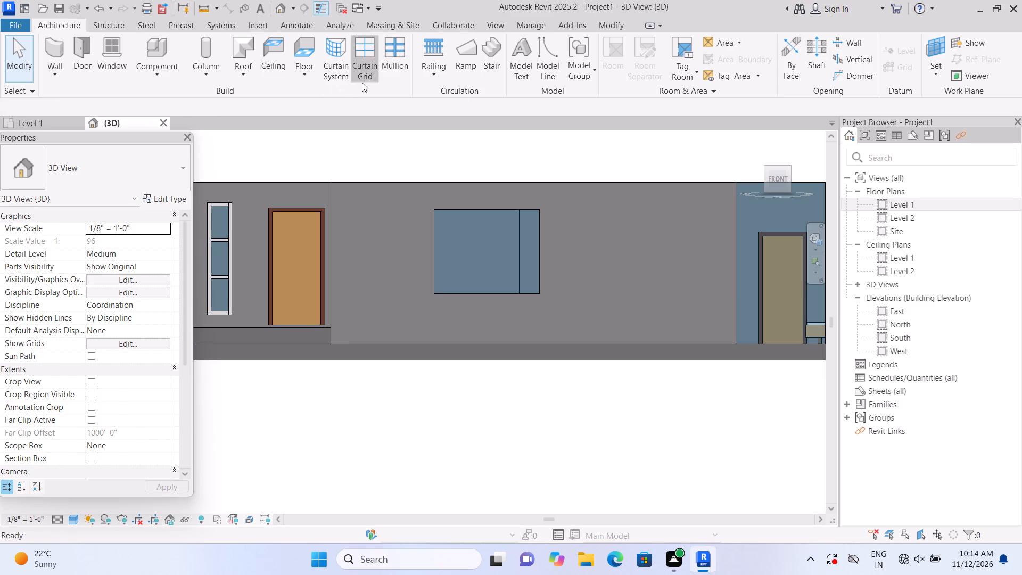
scroll(427, 273, up, 3)
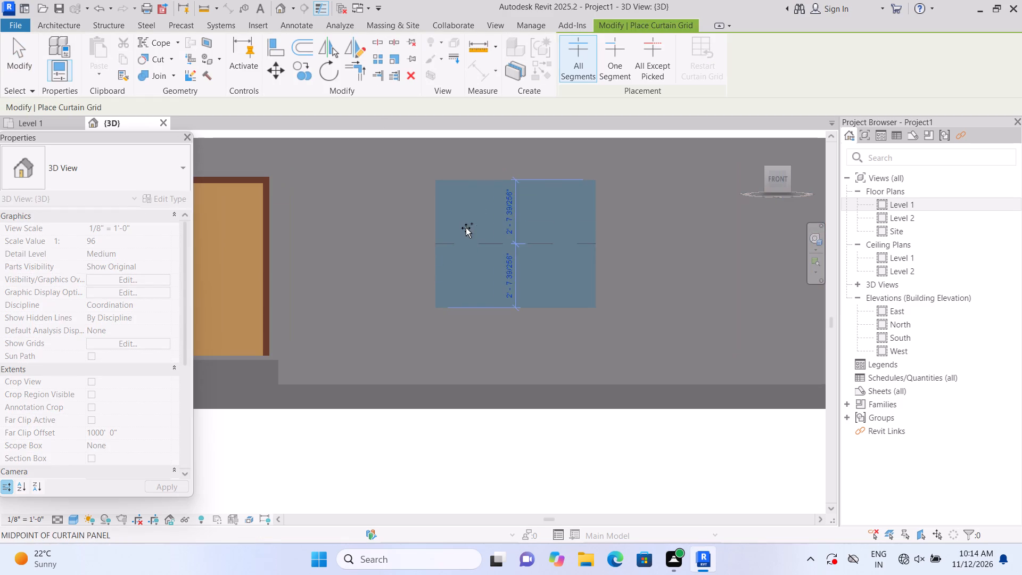
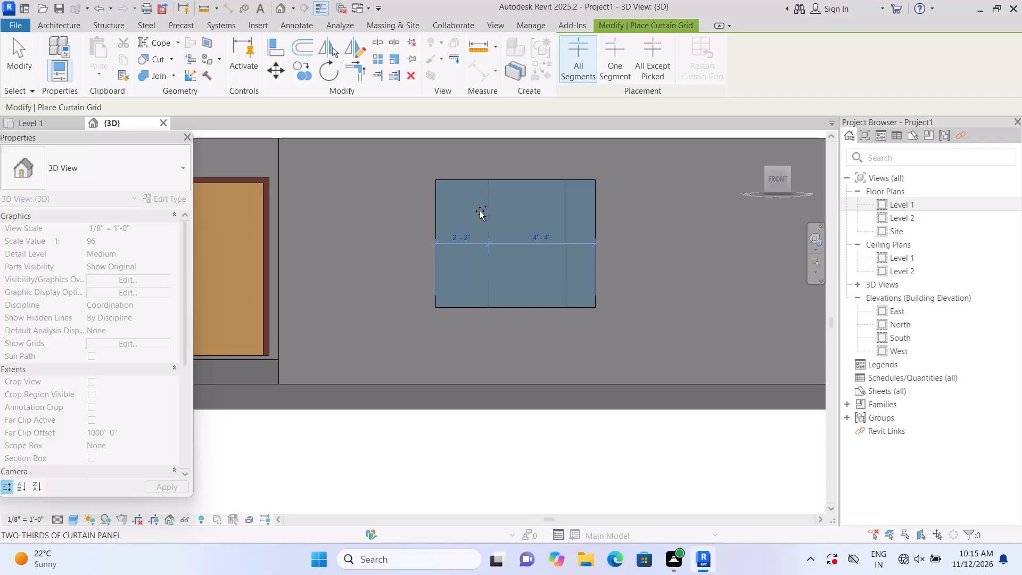
Add two full-height vertical curtain grid lines at the window's third points, spaced 2'-2" apart.
click(480, 211)
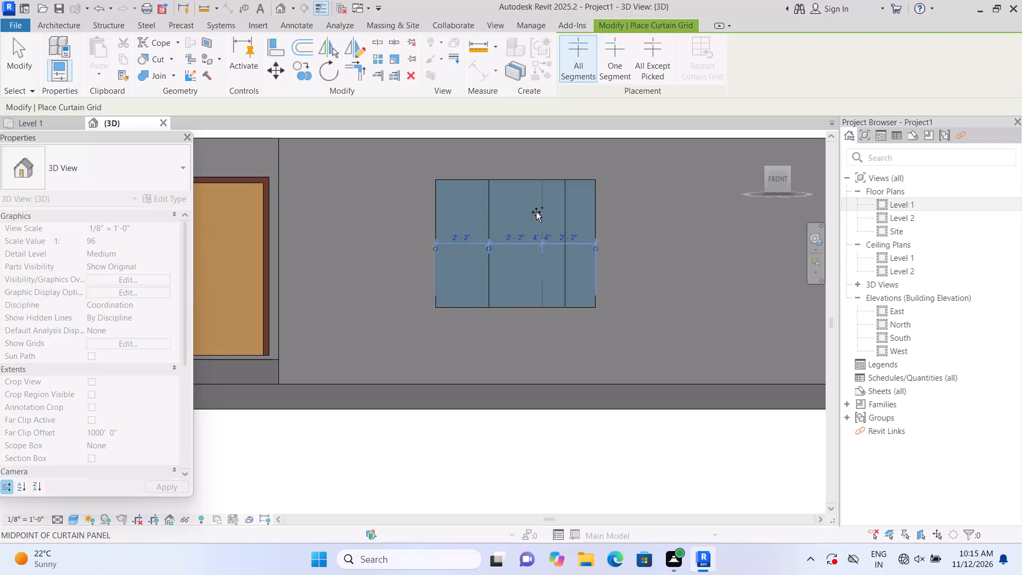
click(543, 201)
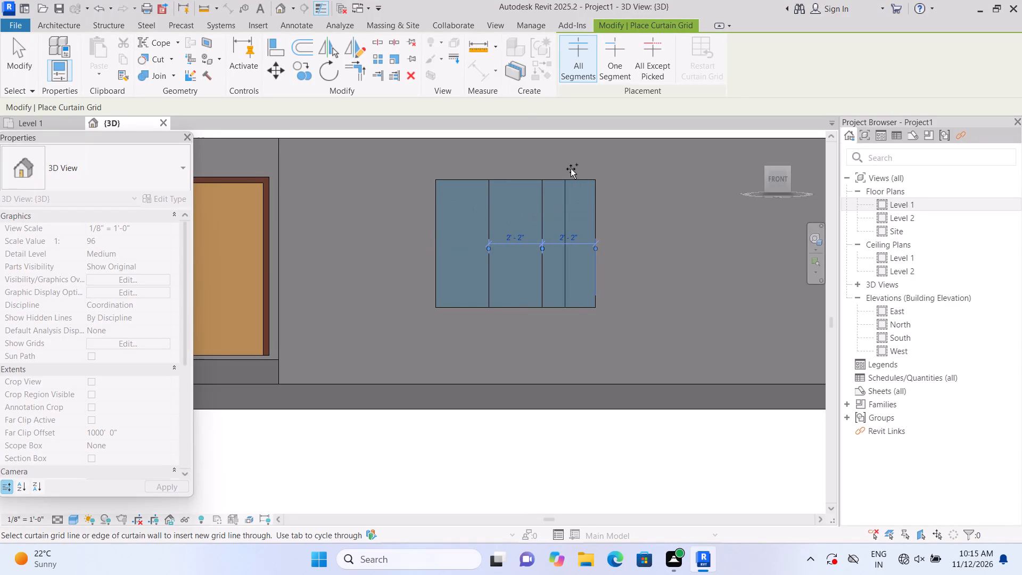
key(Escape)
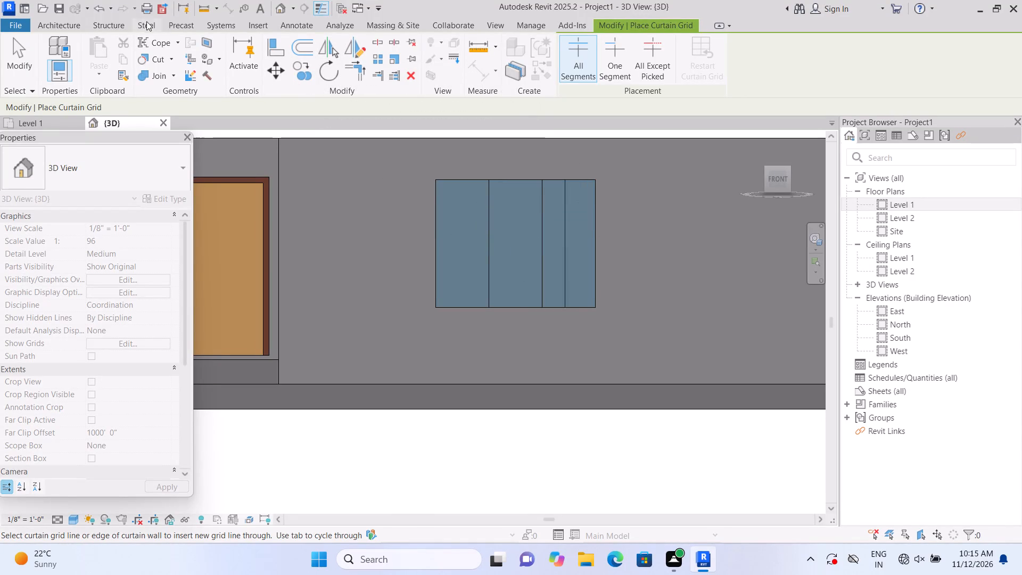
Place 2.5" x 5" rectangular mullions around the window's perimeter and on the two vertical grid lines at its third points.
click(57, 26)
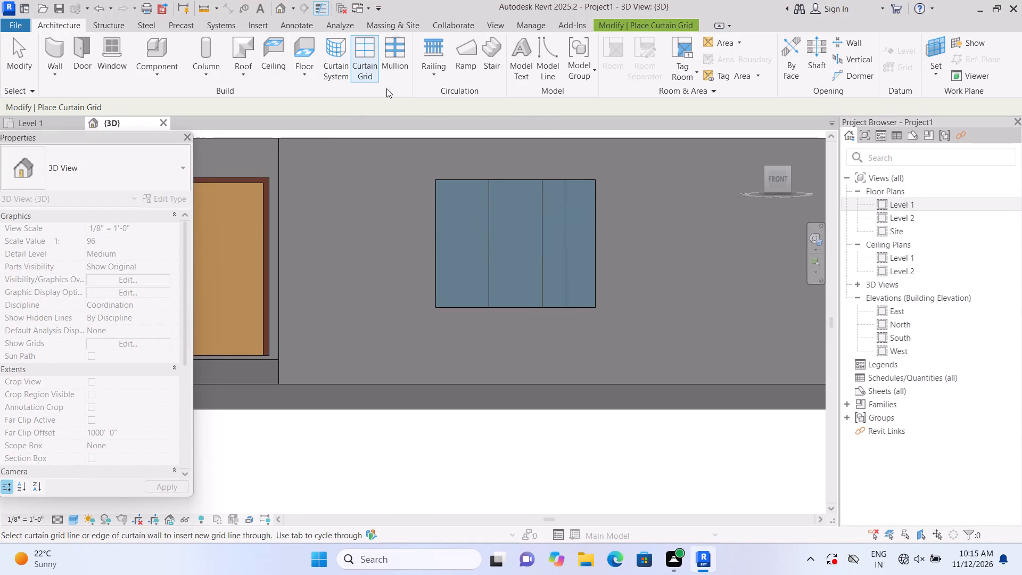
click(389, 75)
click(446, 231)
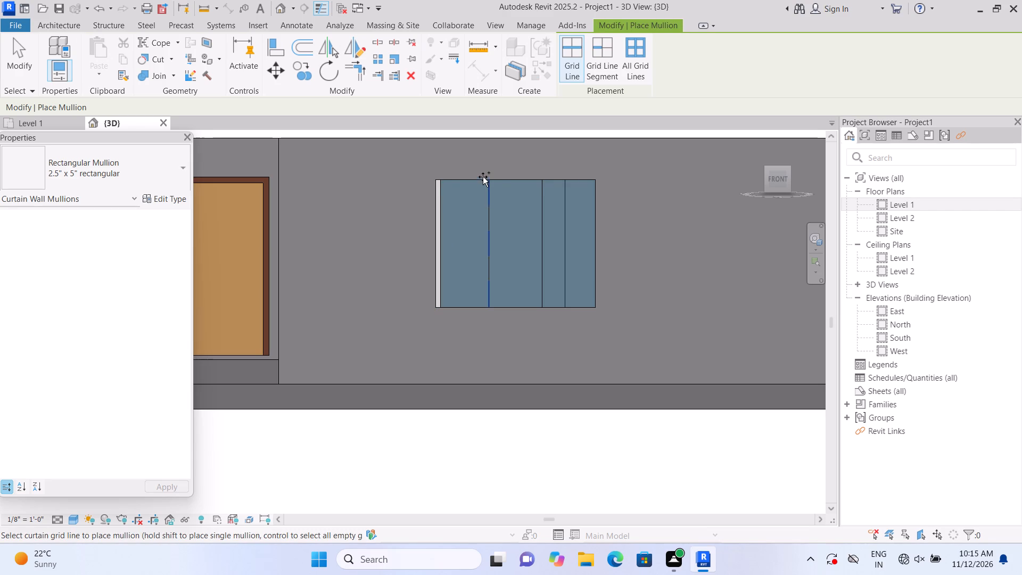
click(483, 177)
click(489, 219)
click(537, 242)
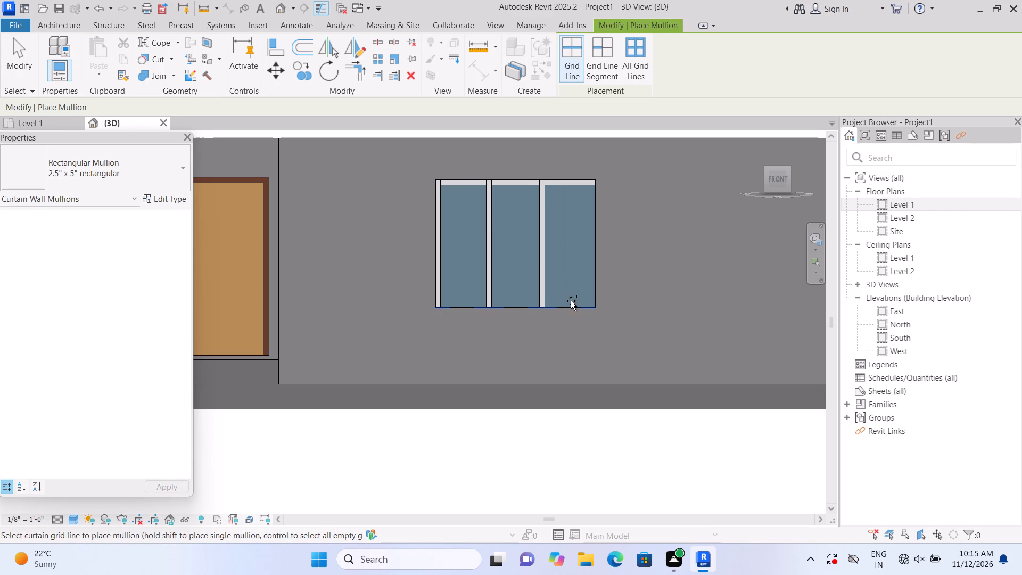
click(573, 309)
click(593, 277)
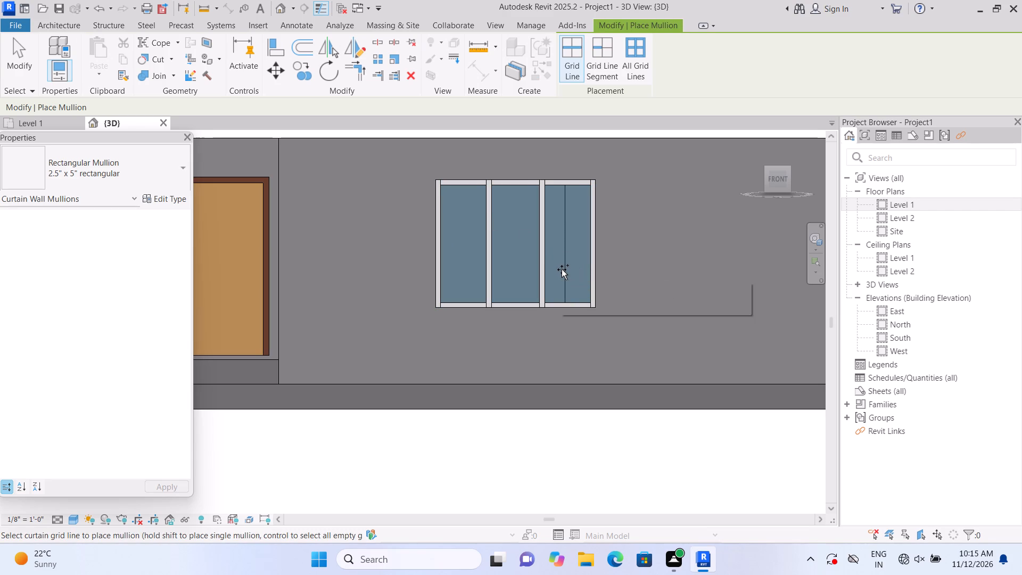
click(563, 269)
key(Escape)
key(Escape)
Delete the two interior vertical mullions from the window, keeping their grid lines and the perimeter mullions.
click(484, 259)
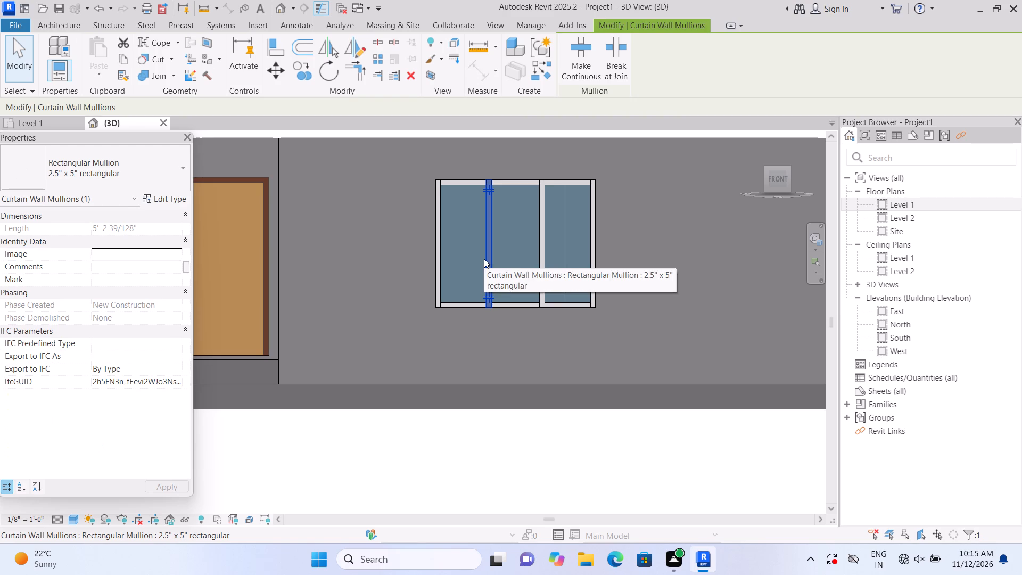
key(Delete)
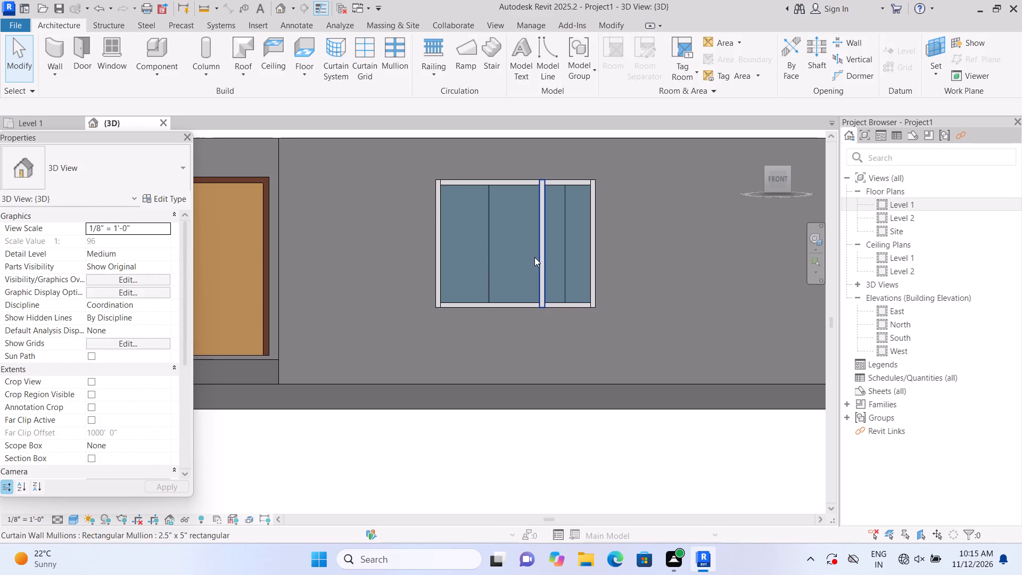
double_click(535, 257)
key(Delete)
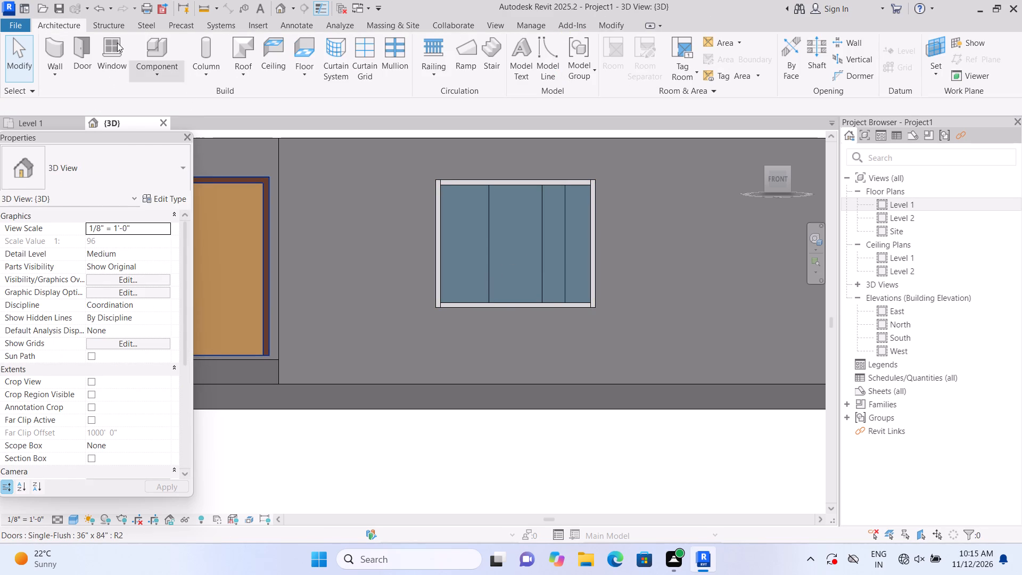
Add one-segment horizontal curtain grid lines at the middle bay's midpoint and about 4" higher in the west bay.
click(386, 62)
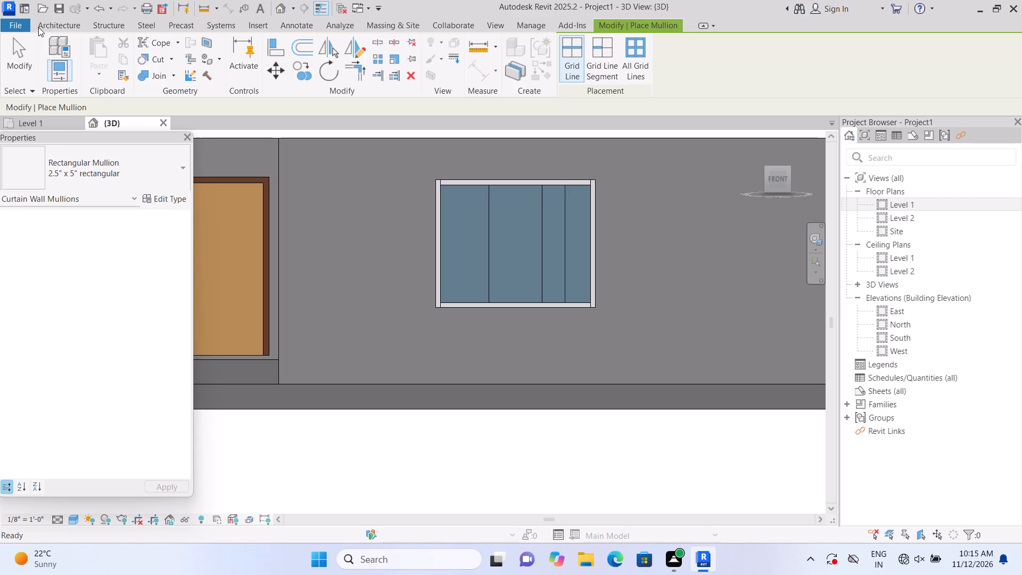
click(64, 24)
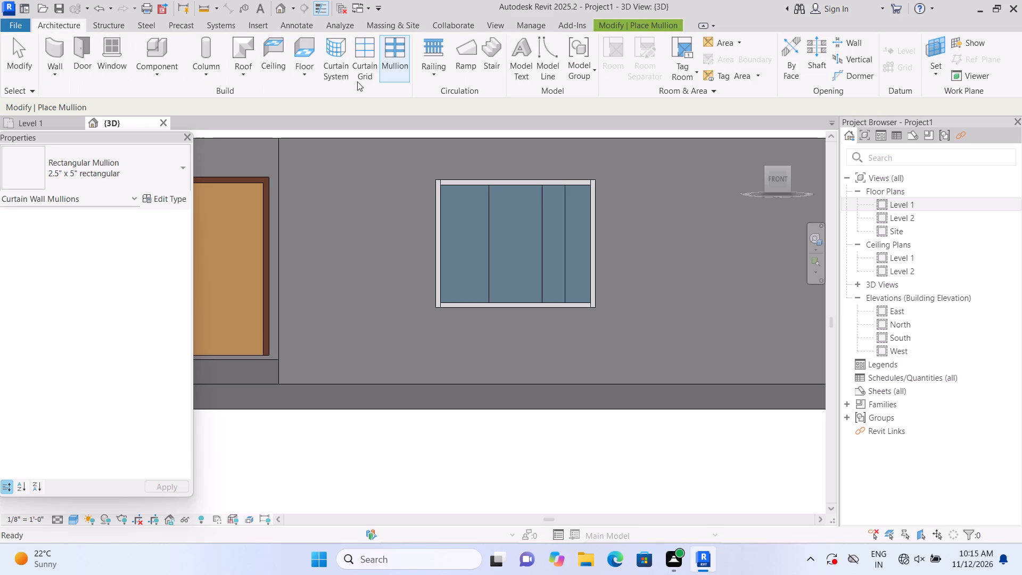
click(359, 80)
click(614, 67)
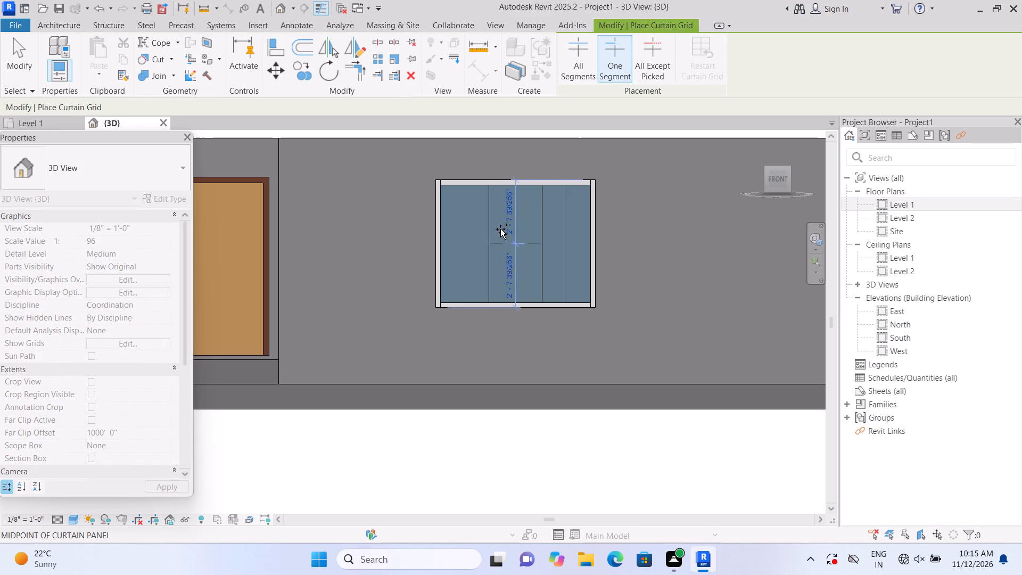
scroll(497, 225, up, 1)
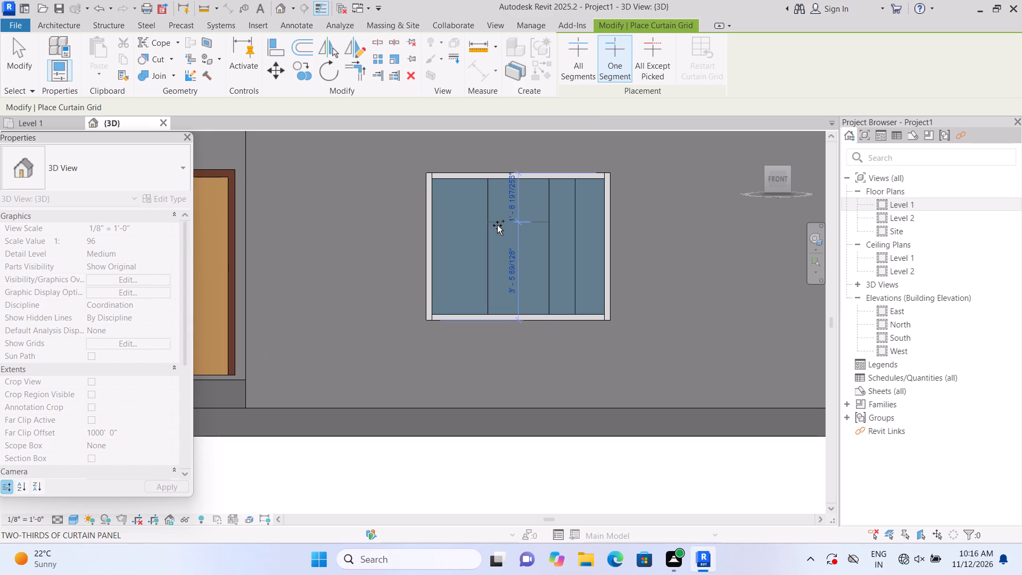
scroll(498, 257, up, 1)
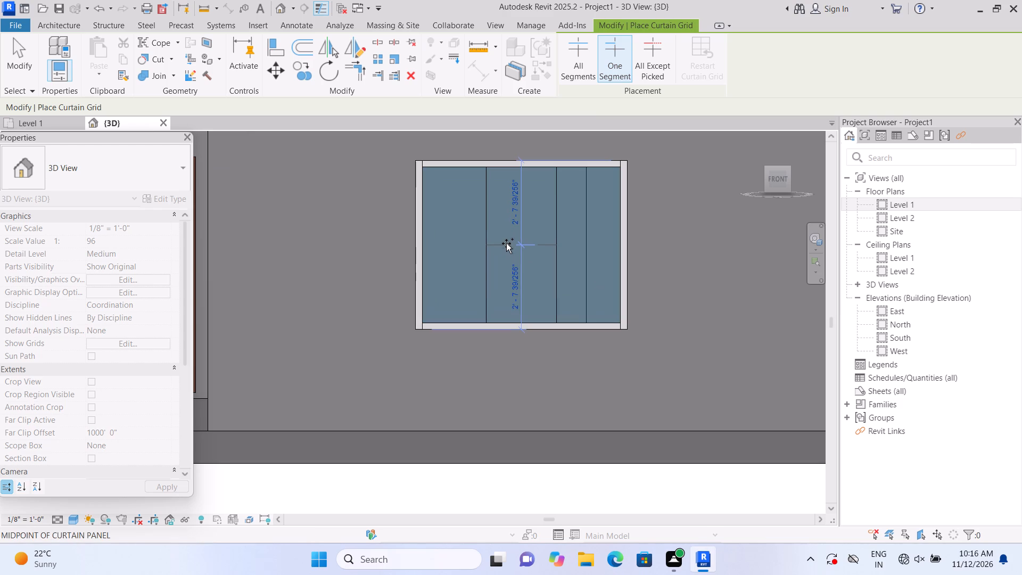
scroll(504, 257, up, 1)
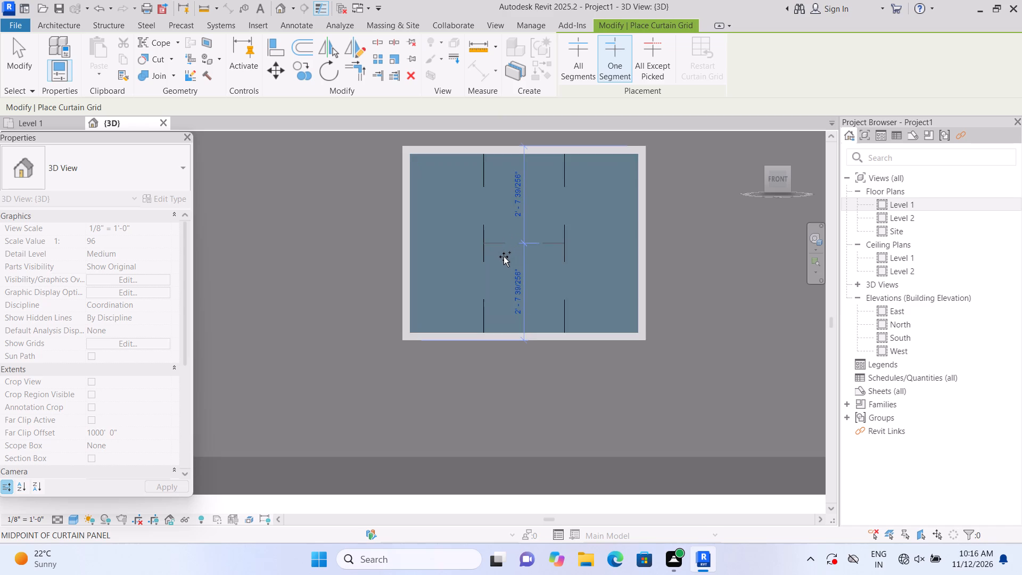
click(504, 251)
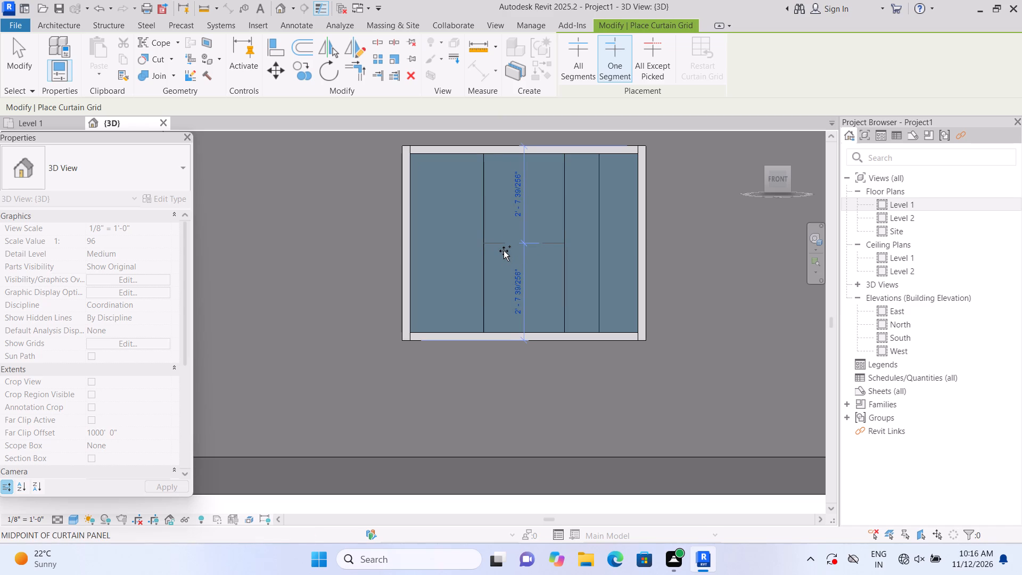
click(471, 232)
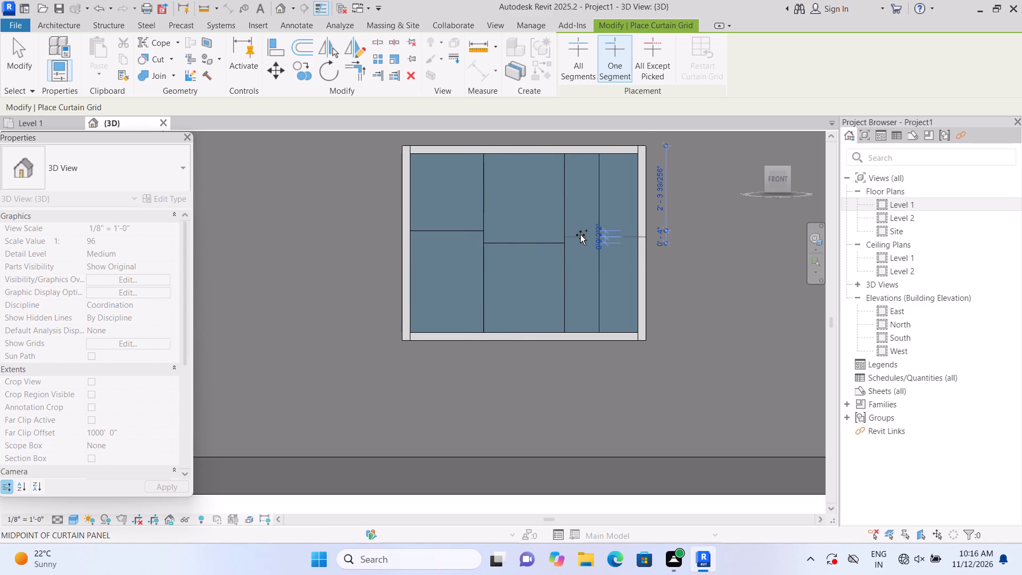
Add a one-segment horizontal curtain grid line across the east bay, at a height between the other two horizontal segments.
scroll(580, 235, up, 2)
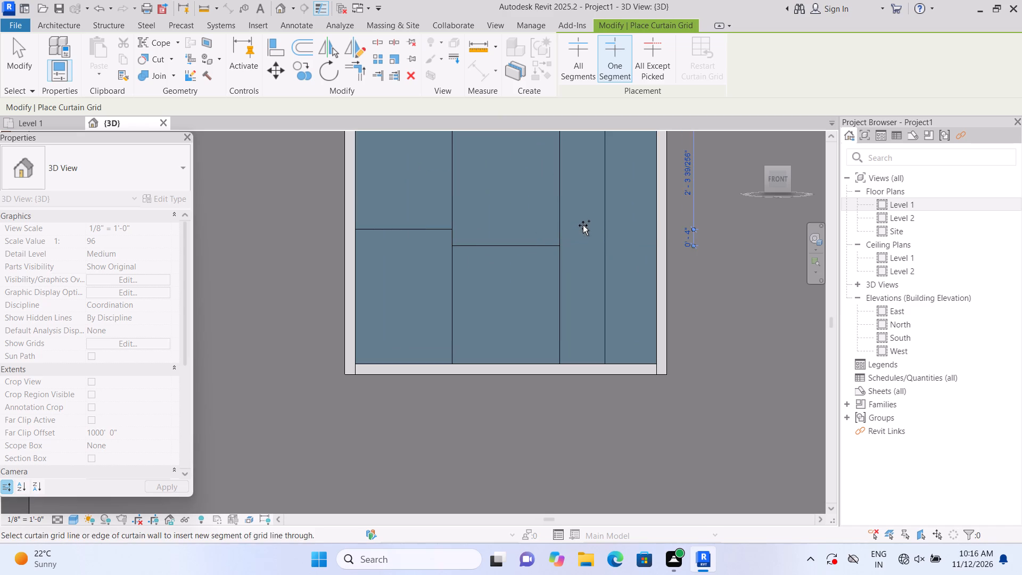
scroll(571, 233, up, 2)
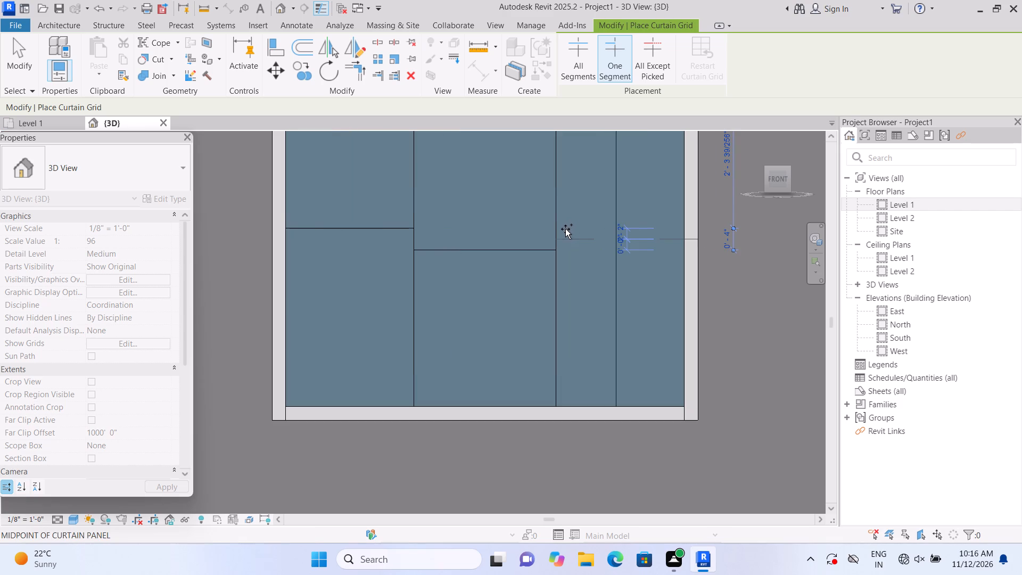
scroll(559, 226, up, 1)
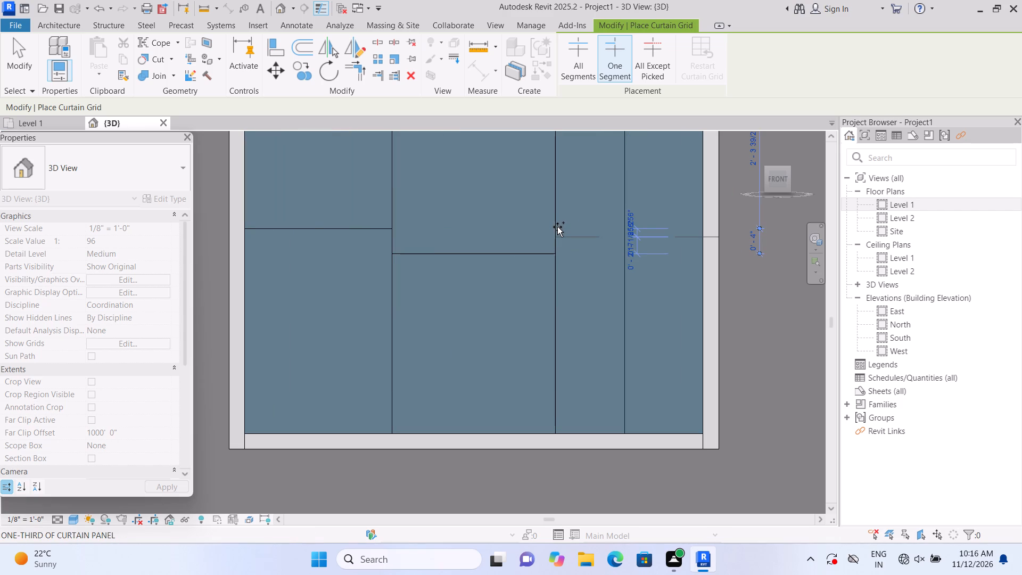
scroll(556, 228, up, 1)
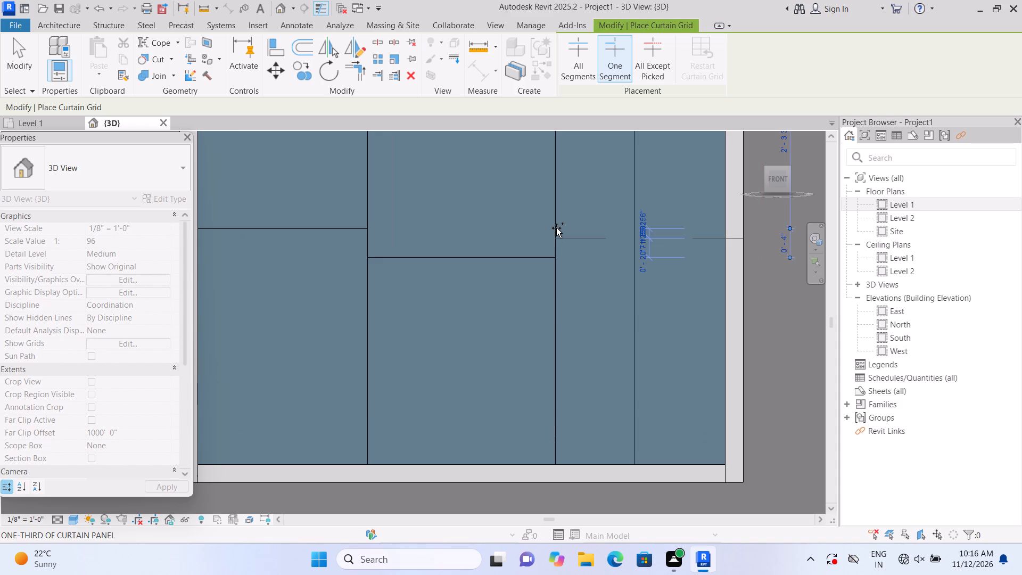
scroll(556, 228, up, 2)
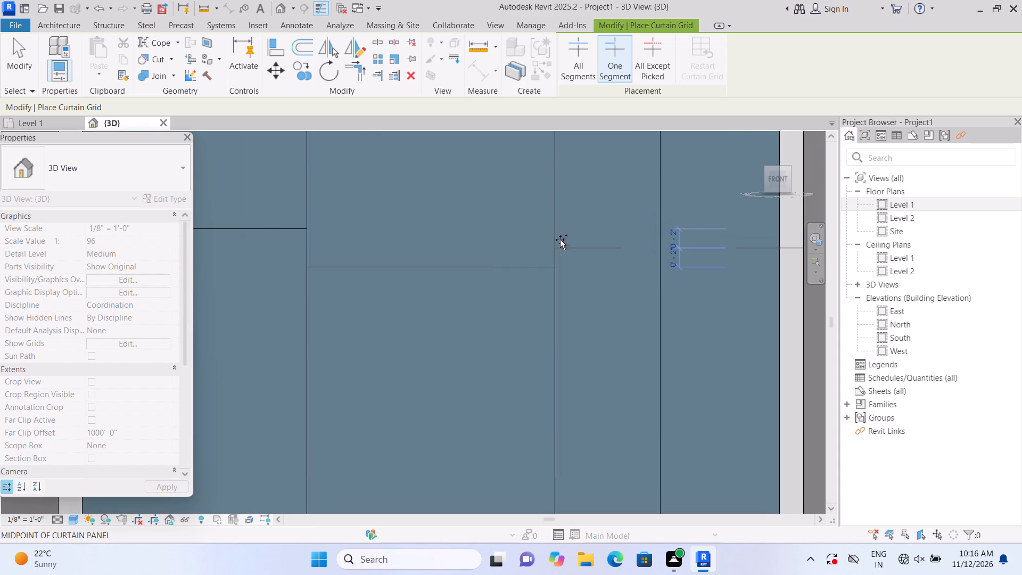
double_click(559, 235)
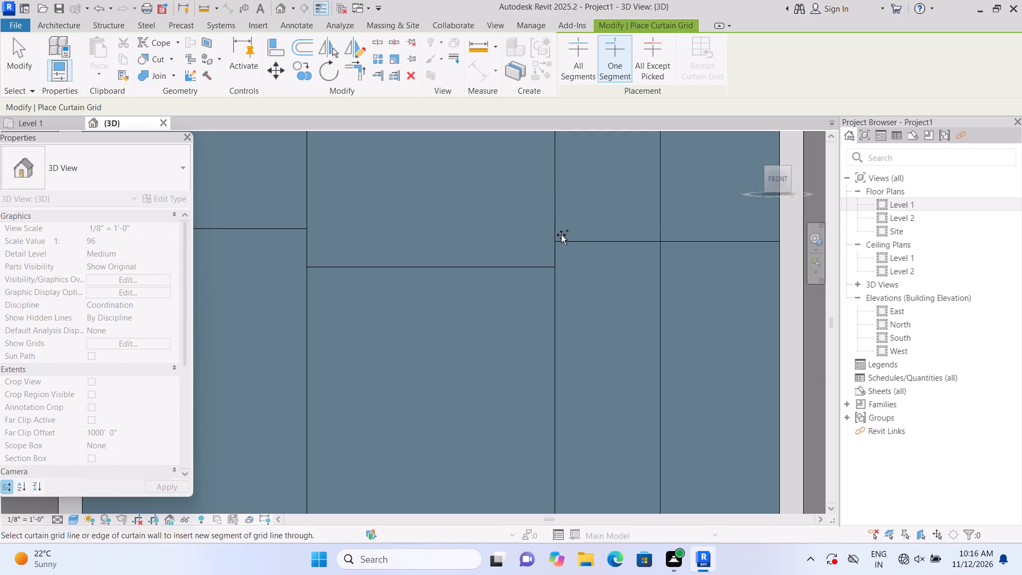
scroll(562, 243, down, 7)
key(Escape)
key(Escape)
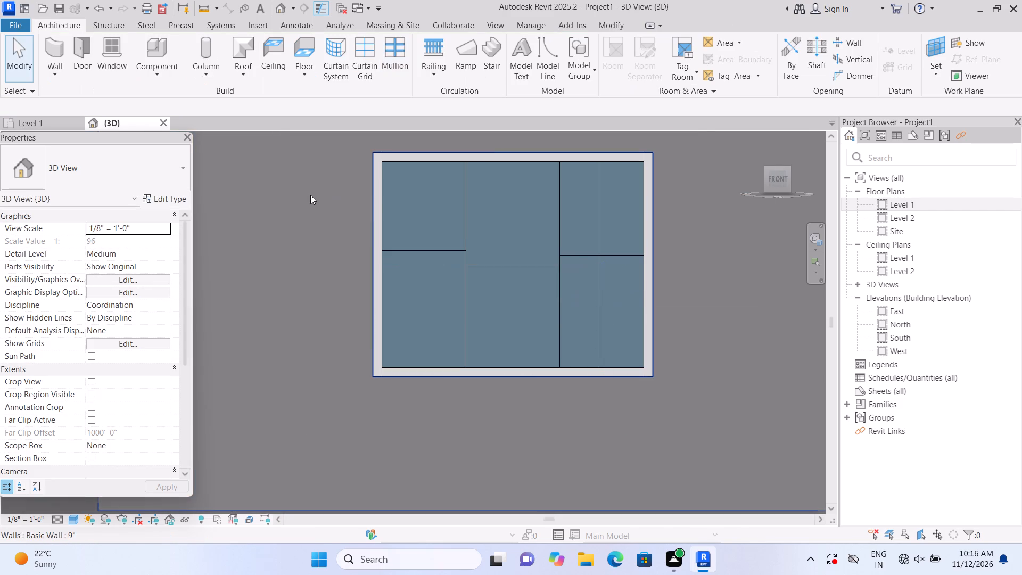
Place 2.5" x 5" rectangular mullions on the two third-point vertical grid lines and on the horizontal segment in each of the three bays.
middle_drag(309, 194, 309, 225)
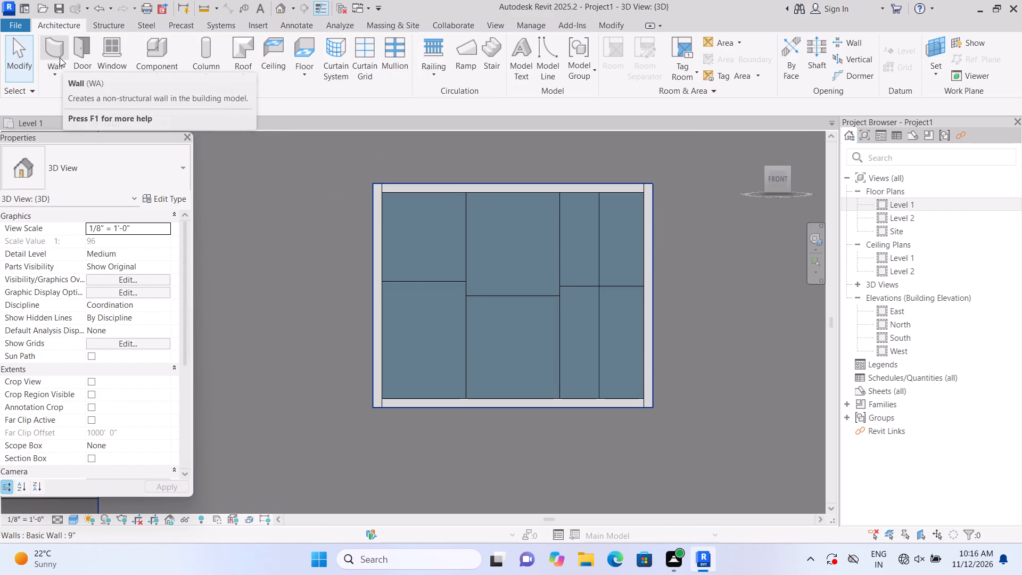
click(391, 69)
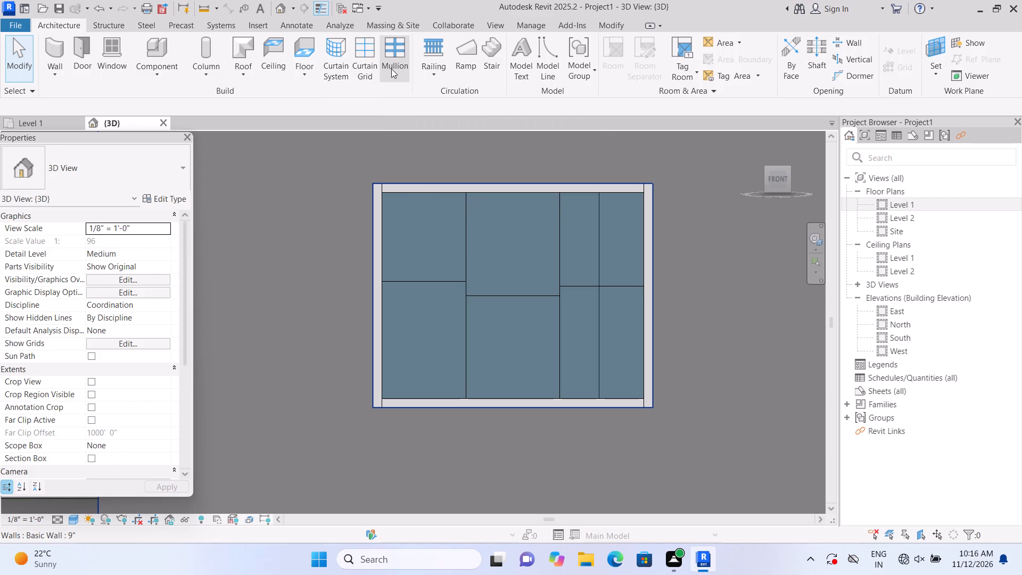
click(451, 276)
click(466, 266)
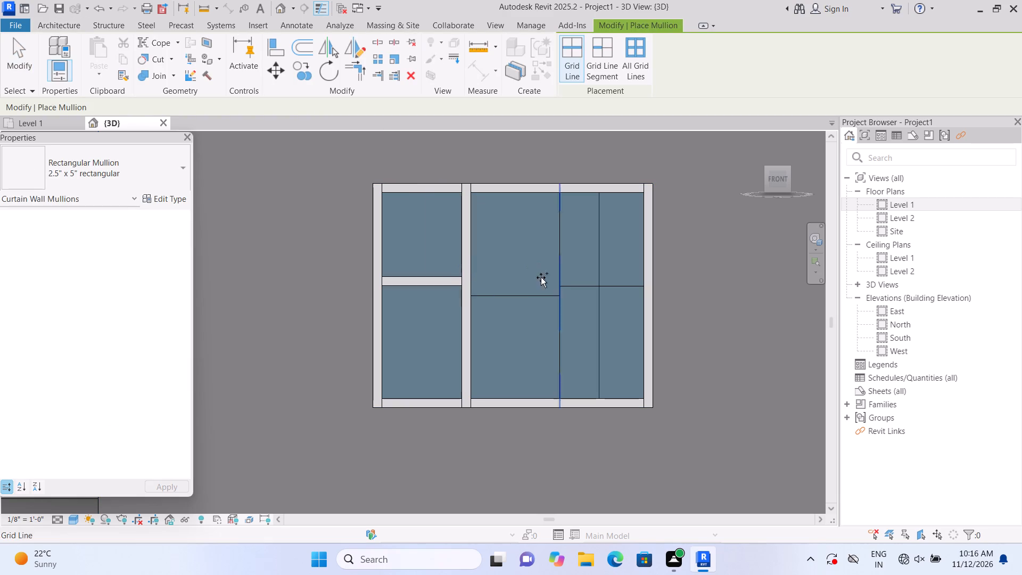
click(559, 285)
click(533, 299)
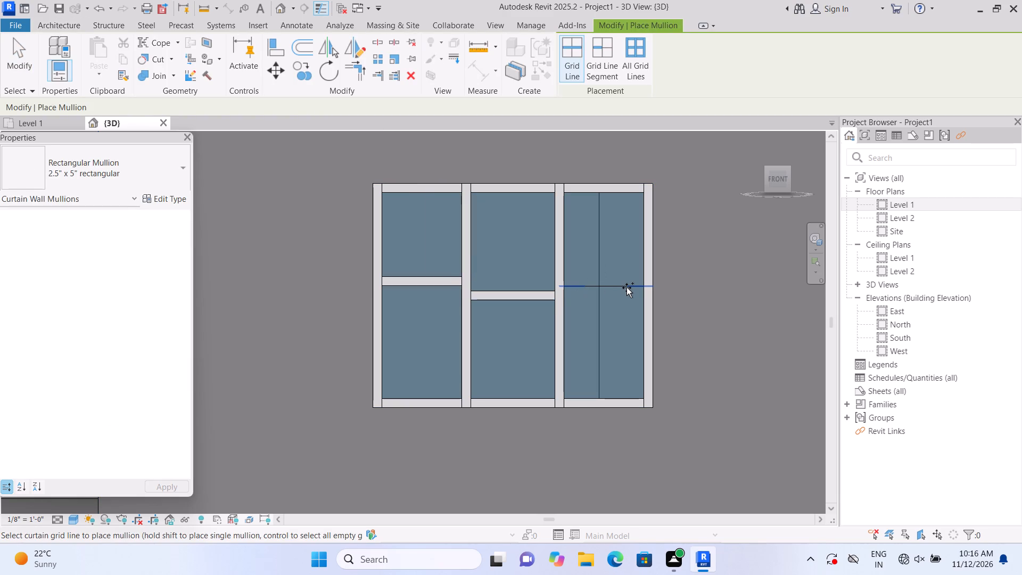
click(627, 287)
scroll(625, 286, down, 1)
key(Escape)
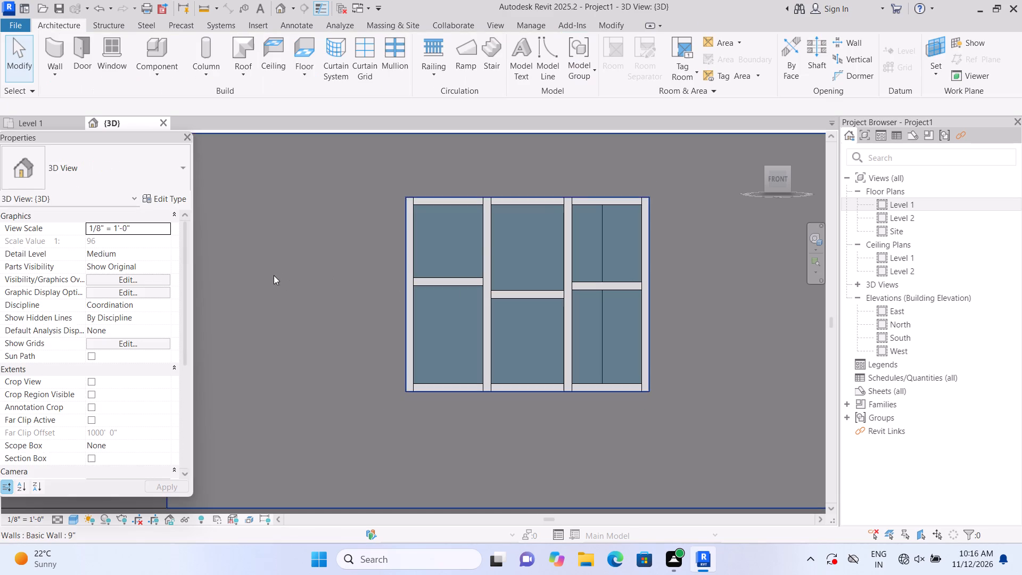
Raise the base of the full-height curtain wall near the front facade's east end to an offset of about 2'-8".
scroll(274, 275, down, 6)
scroll(344, 375, down, 1)
middle_drag(366, 416, 247, 386)
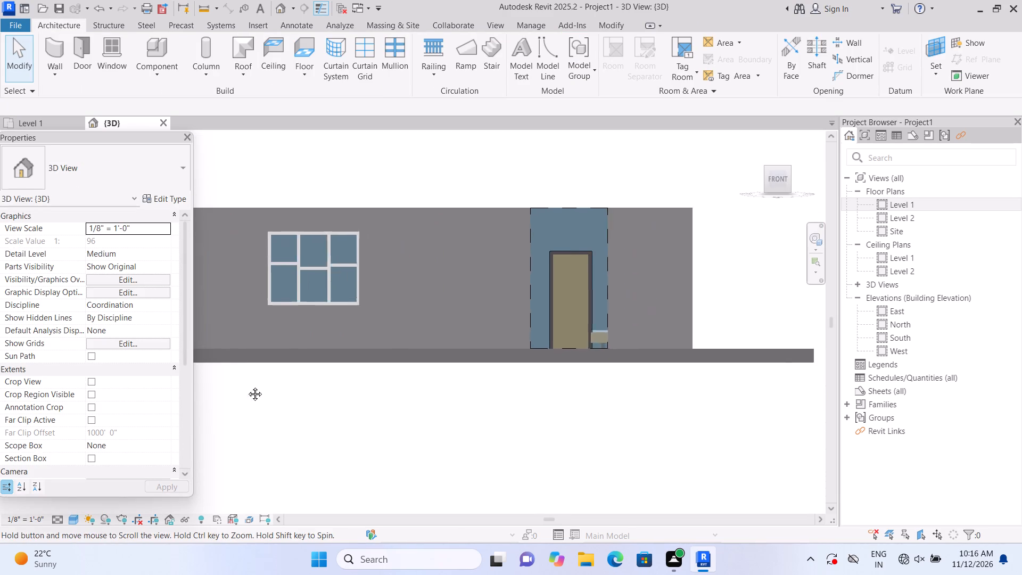
middle_drag(247, 386, 238, 387)
scroll(583, 328, up, 2)
middle_drag(559, 305, 619, 311)
scroll(573, 297, up, 1)
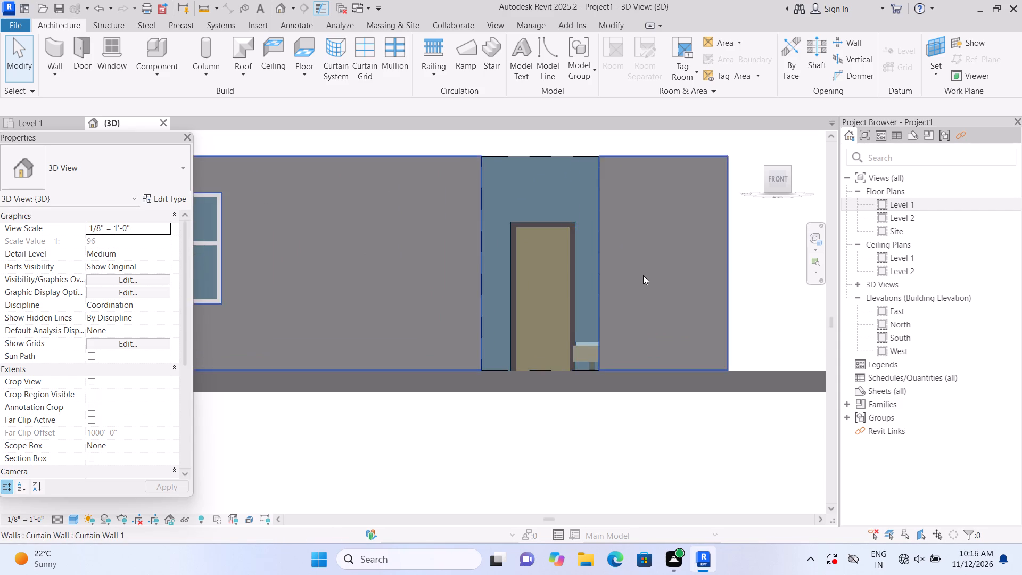
scroll(643, 275, up, 1)
middle_drag(647, 277, 687, 301)
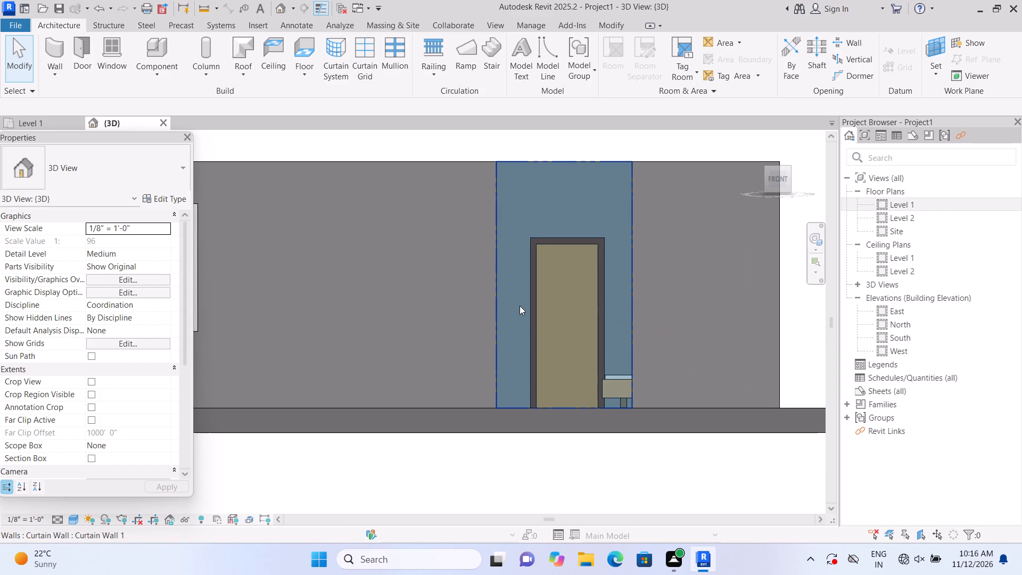
middle_drag(523, 310, 534, 334)
scroll(528, 336, up, 1)
click(528, 336)
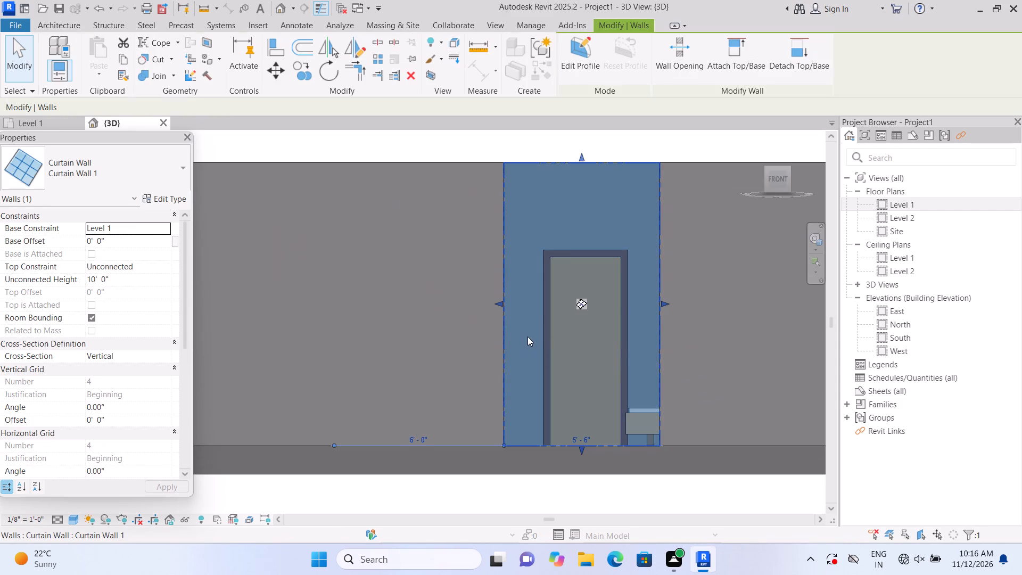
scroll(528, 336, up, 1)
scroll(528, 336, down, 5)
scroll(531, 426, up, 2)
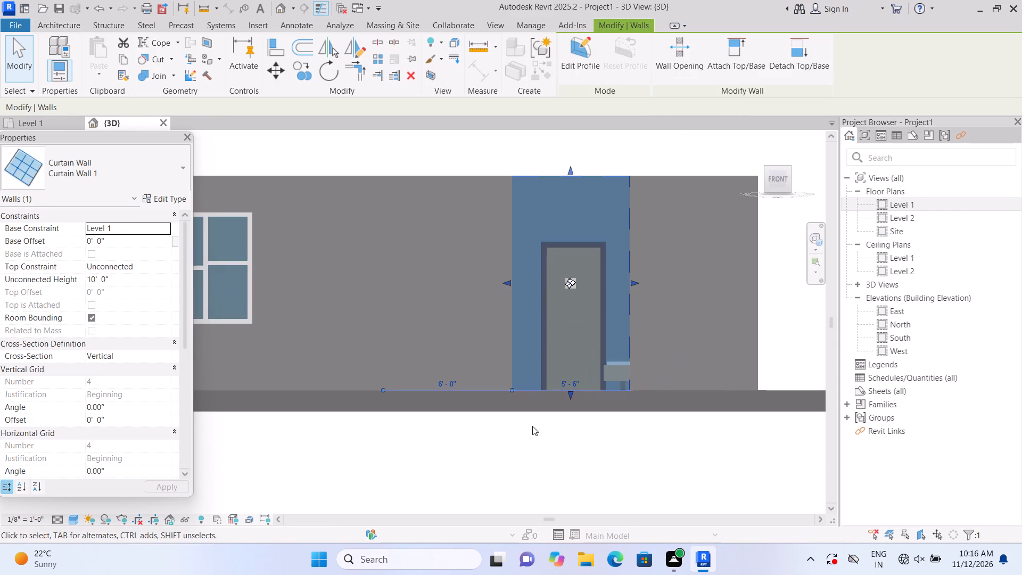
drag(569, 392, 575, 332)
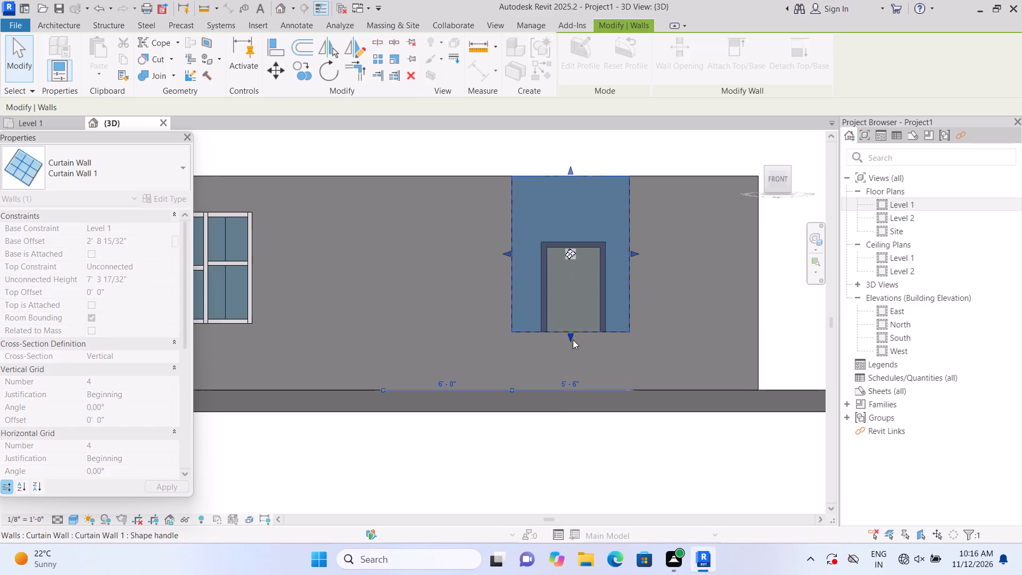
Lower the top of that curtain wall to make it about 4'-8" high.
middle_drag(554, 441, 577, 503)
scroll(586, 253, up, 2)
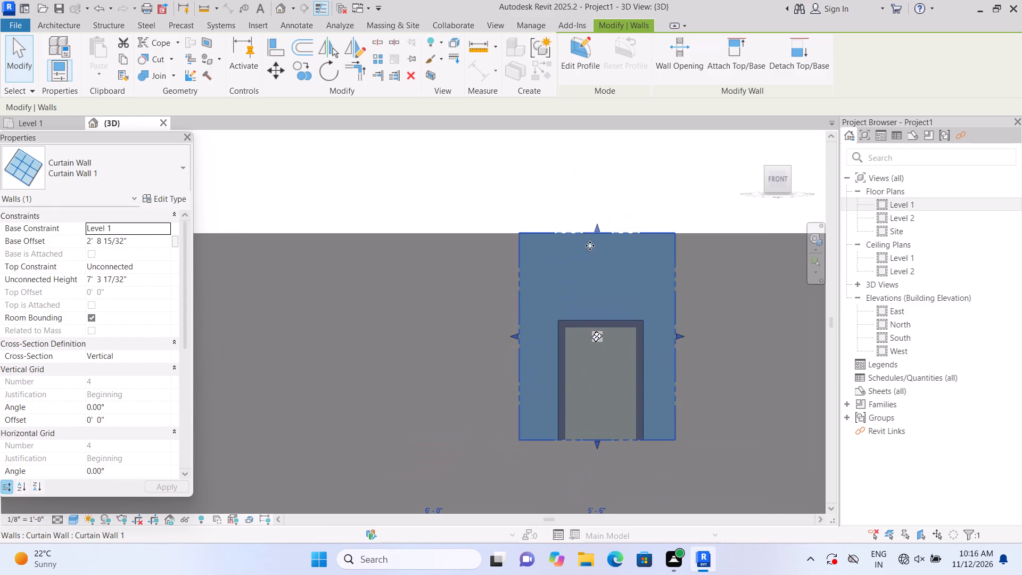
drag(596, 225, 605, 307)
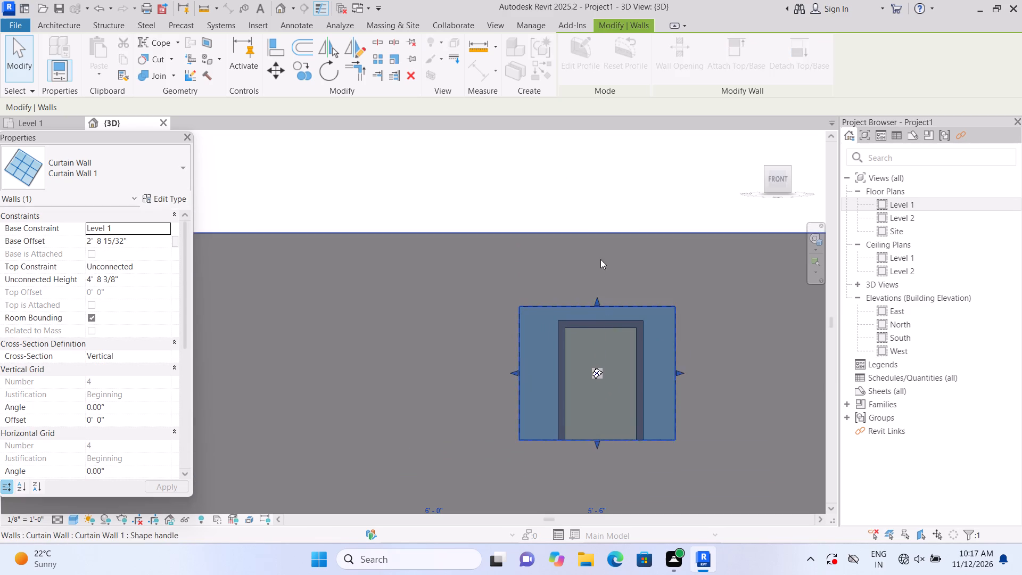
Extend the curtain wall eastward to 6'-6" wide and lower its base to an offset of about 1'-10".
middle_drag(600, 259, 575, 179)
drag(655, 292, 672, 298)
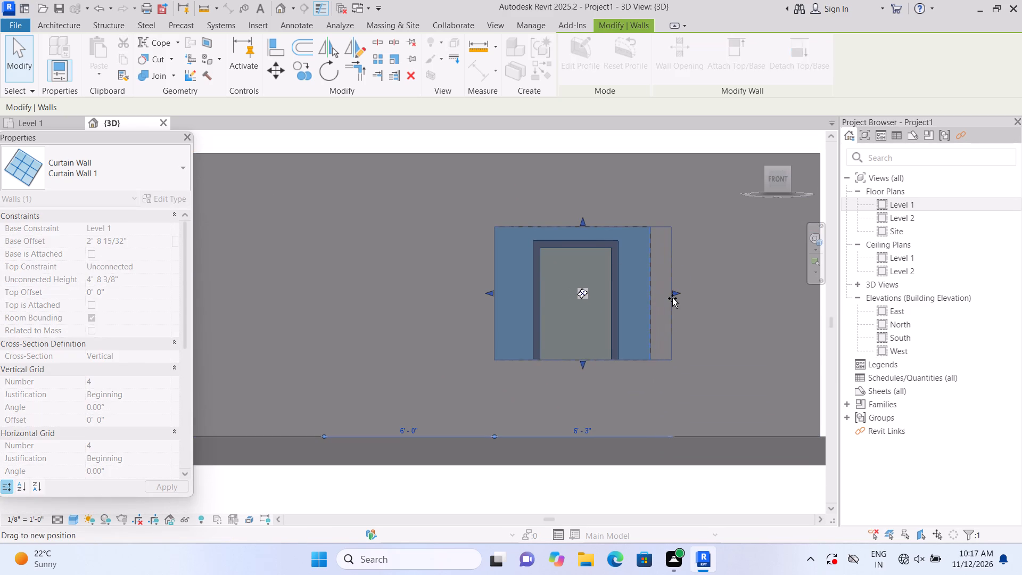
drag(672, 298, 679, 299)
drag(586, 362, 589, 383)
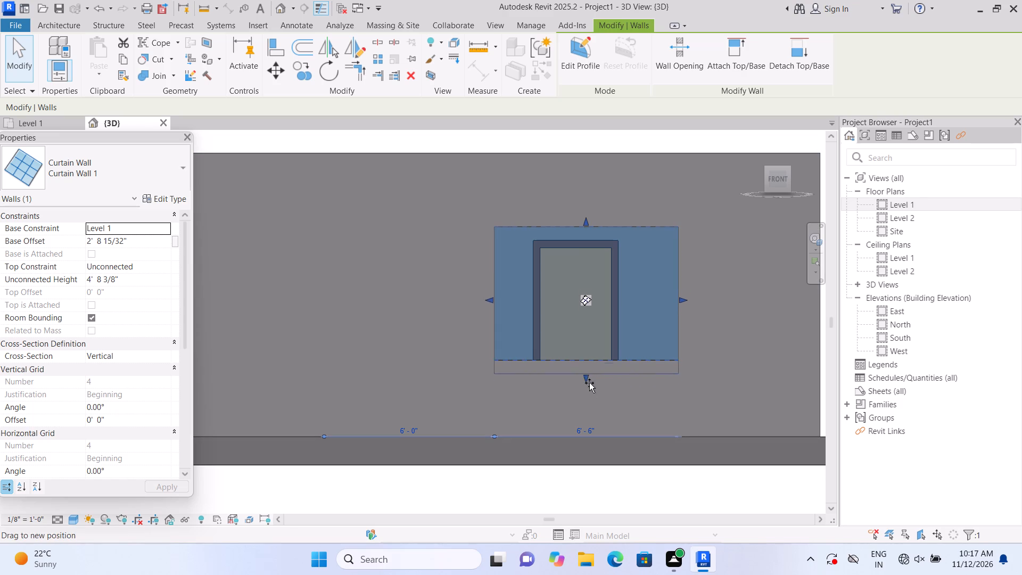
drag(589, 383, 591, 385)
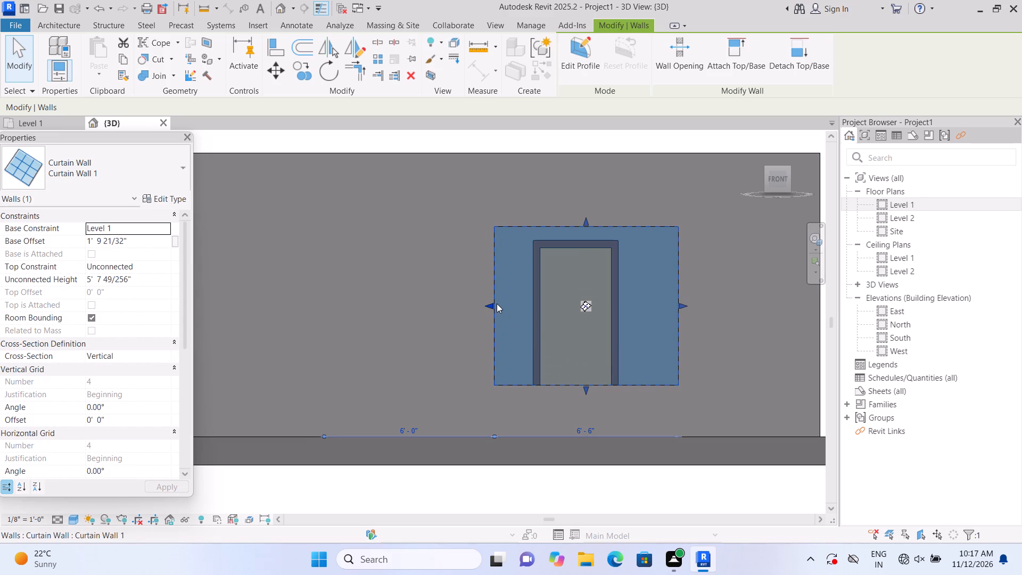
scroll(497, 303, down, 1)
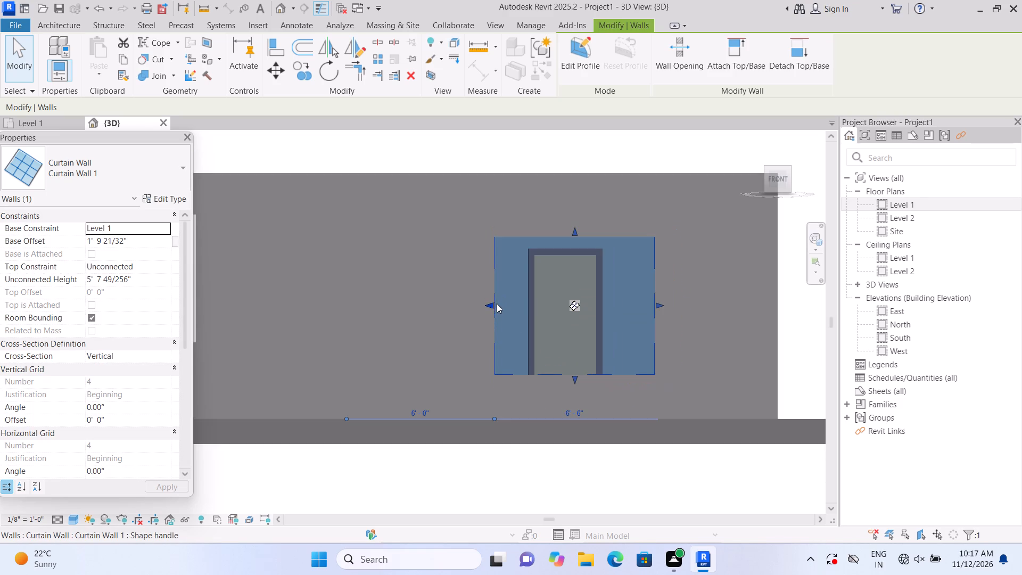
middle_drag(552, 475, 482, 470)
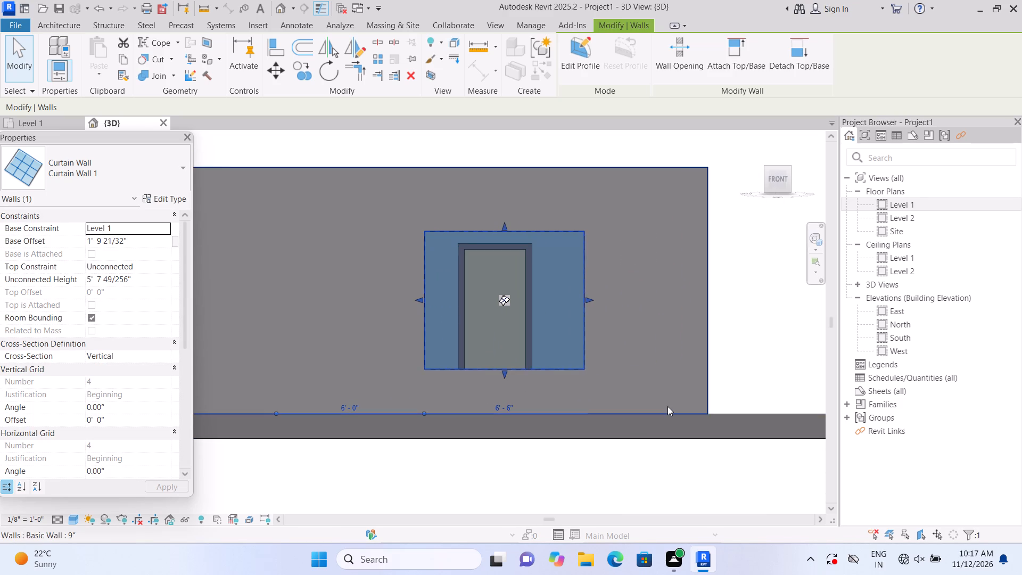
click(737, 387)
Divide the resized curtain-wall window into three equal bays with two full-height vertical curtain grid lines spaced 2'-2" apart.
middle_drag(743, 381, 738, 398)
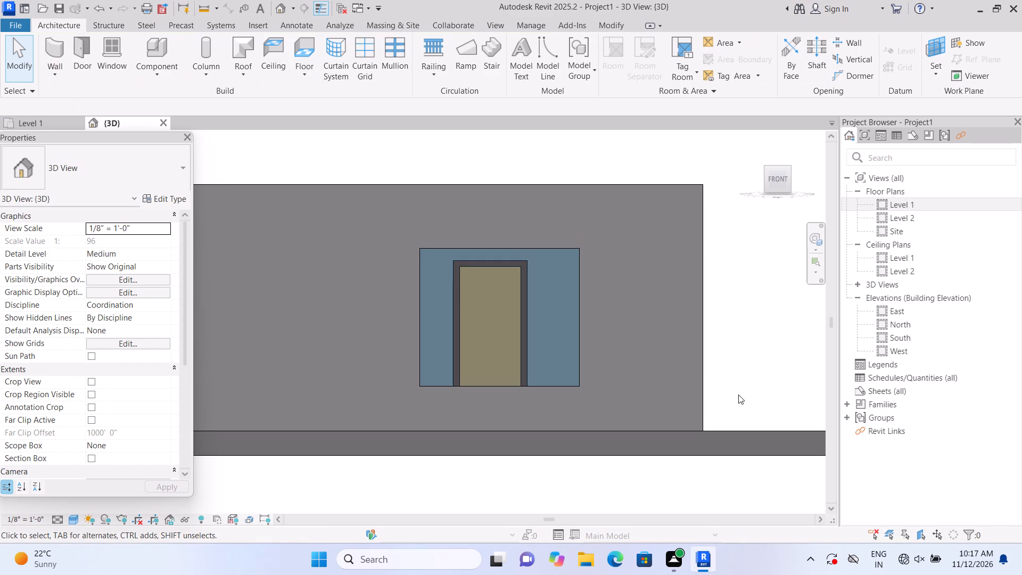
scroll(752, 358, down, 1)
middle_drag(752, 357, 759, 321)
scroll(691, 334, up, 2)
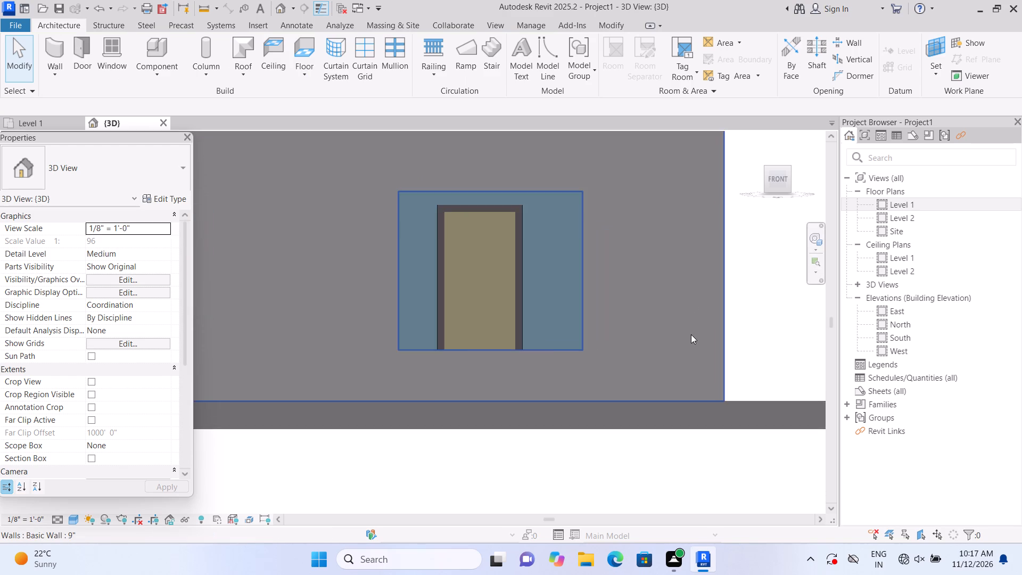
middle_drag(691, 325, 699, 377)
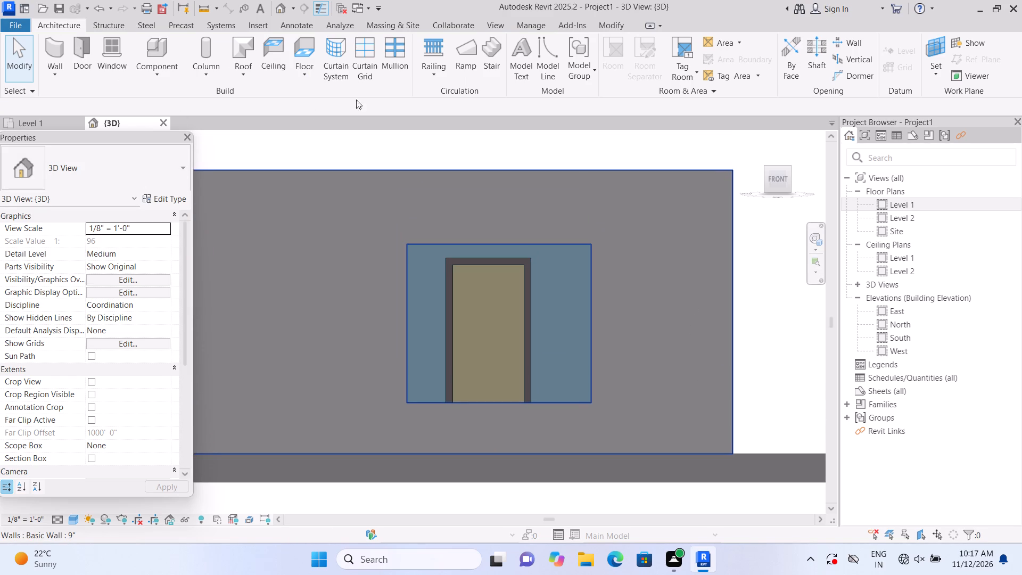
click(367, 76)
scroll(472, 270, up, 2)
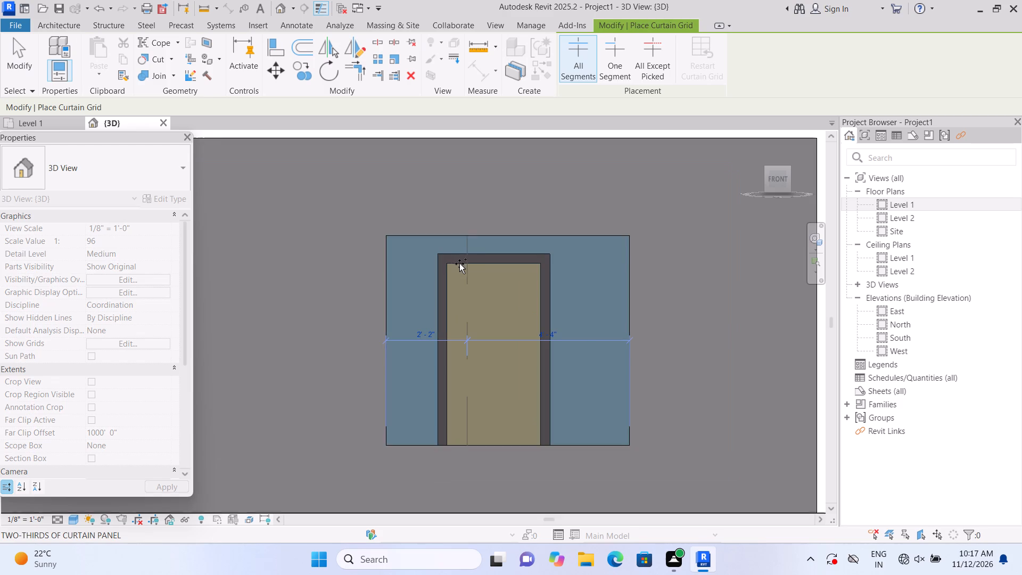
scroll(456, 262, up, 1)
scroll(456, 262, down, 1)
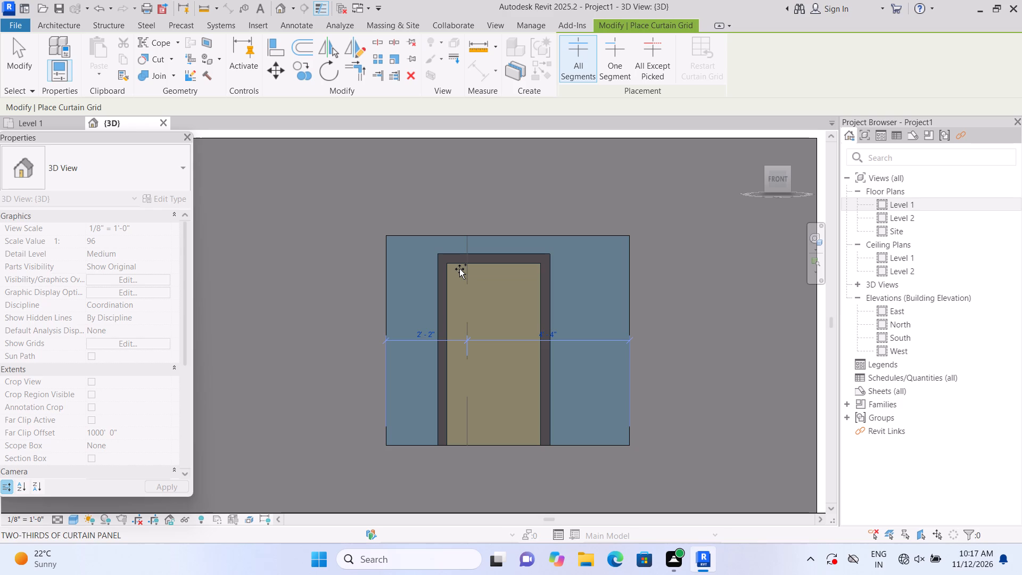
click(458, 269)
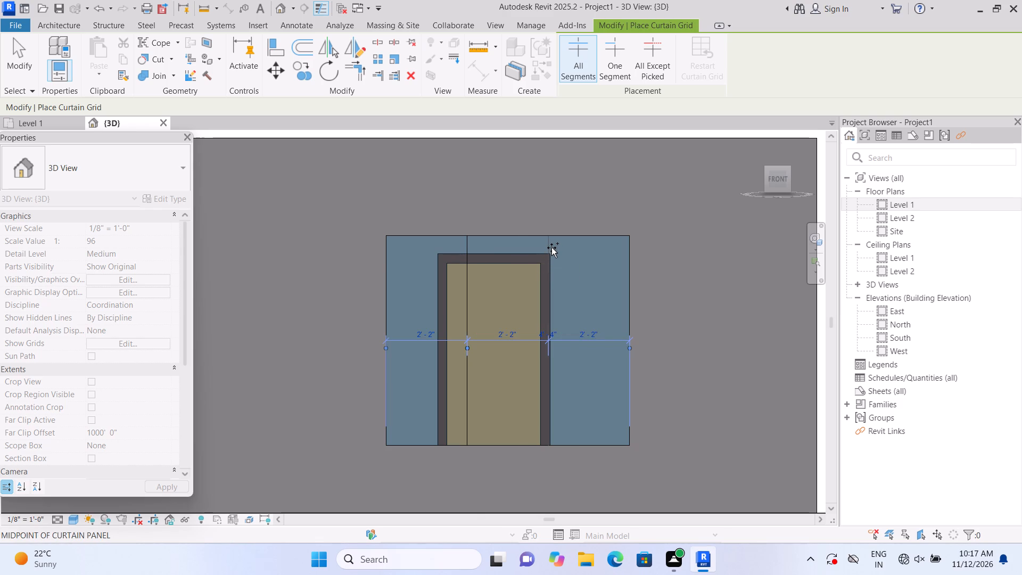
click(552, 248)
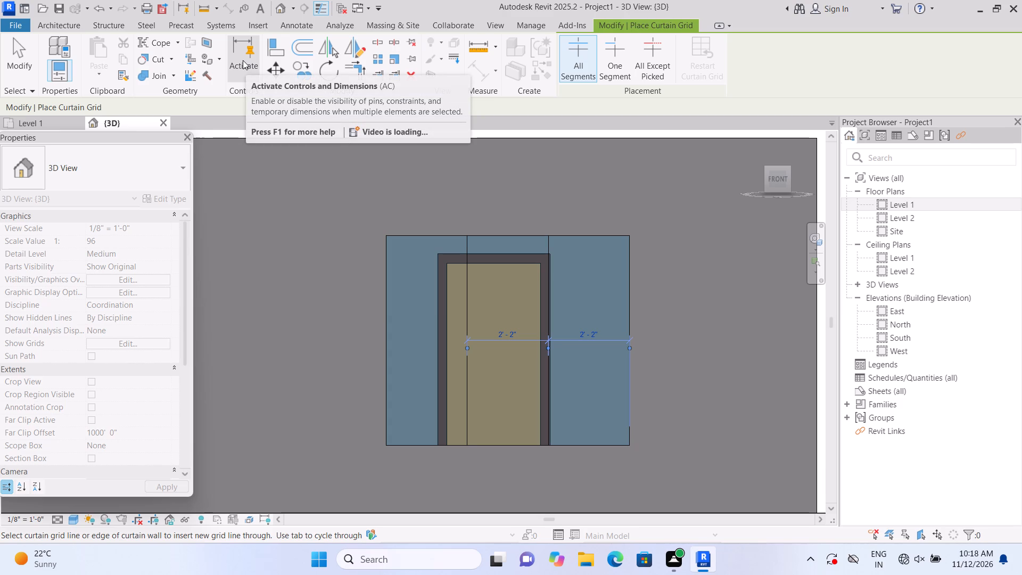
Place 2.5" x 5" rectangular mullions on both vertical grid lines and all four perimeter edges of the window.
click(61, 28)
click(397, 77)
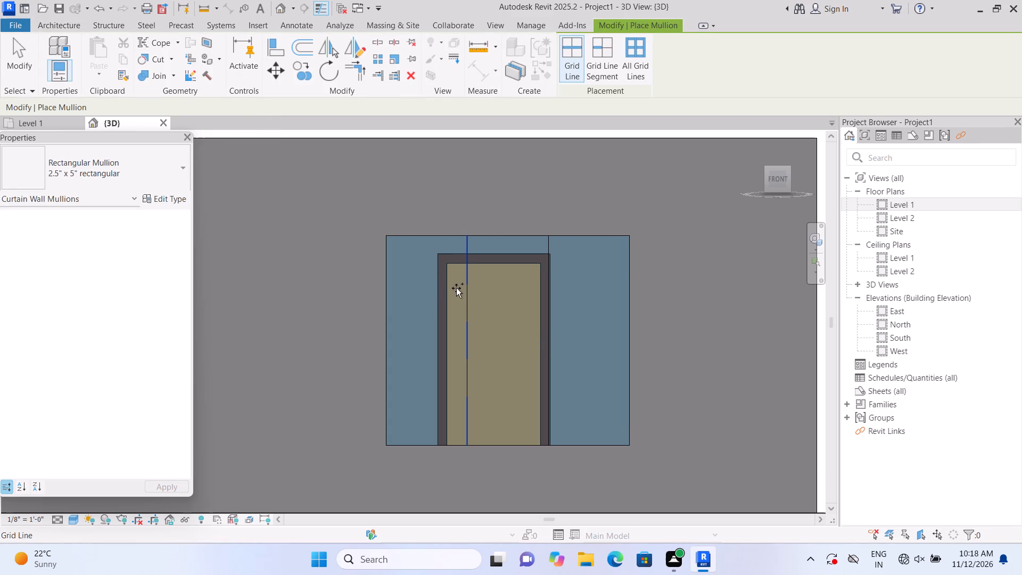
click(457, 288)
click(556, 297)
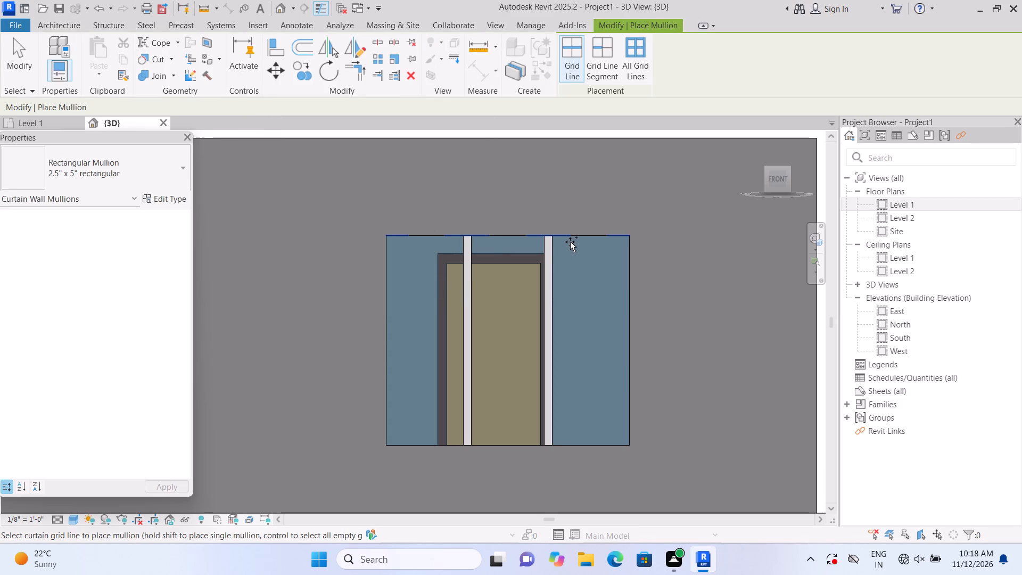
click(570, 242)
click(385, 341)
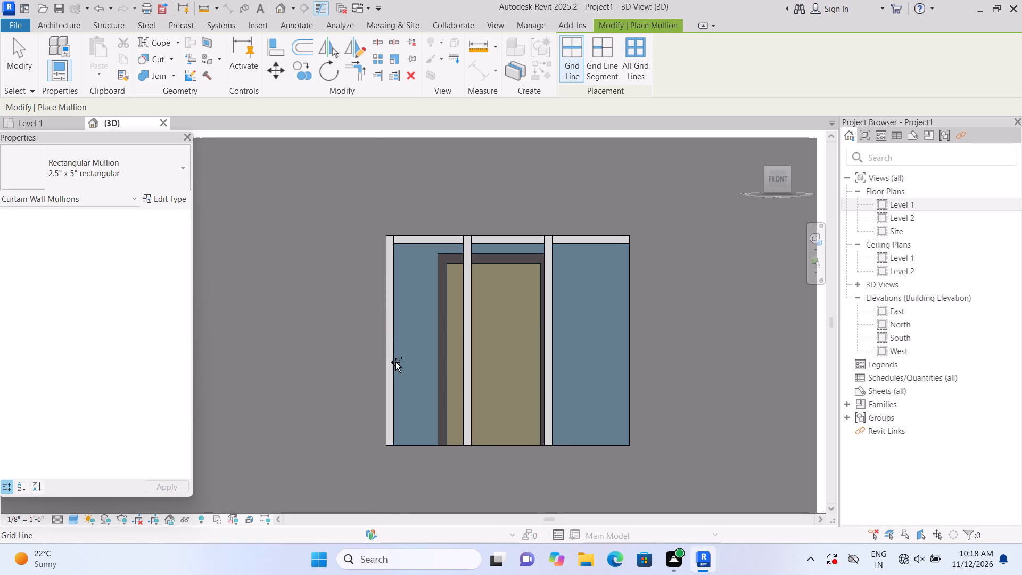
click(414, 448)
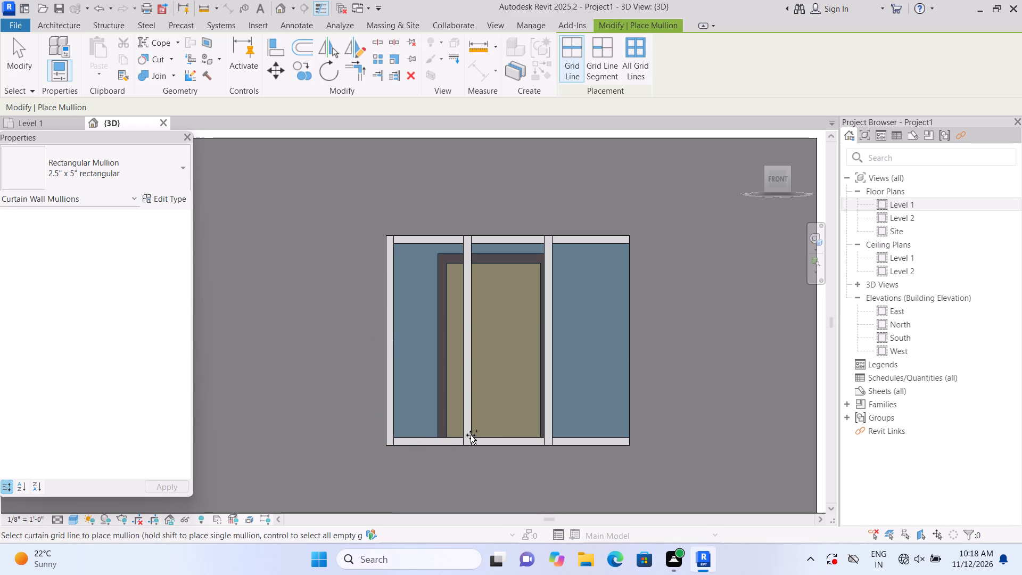
click(627, 388)
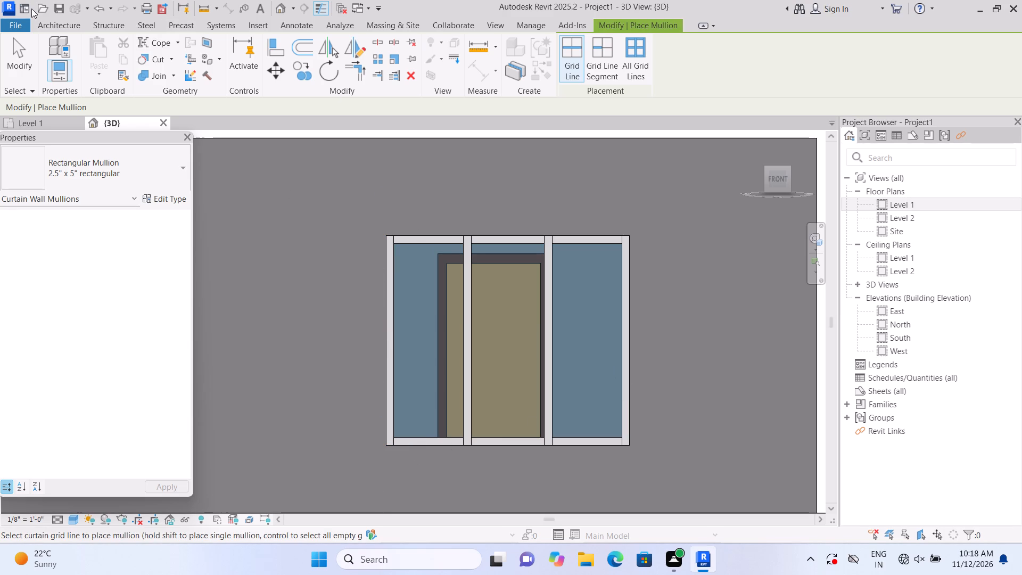
Add a one-segment horizontal curtain grid line in the middle bay about 3'-0" below the top, plus a vertical segment beneath it.
click(56, 26)
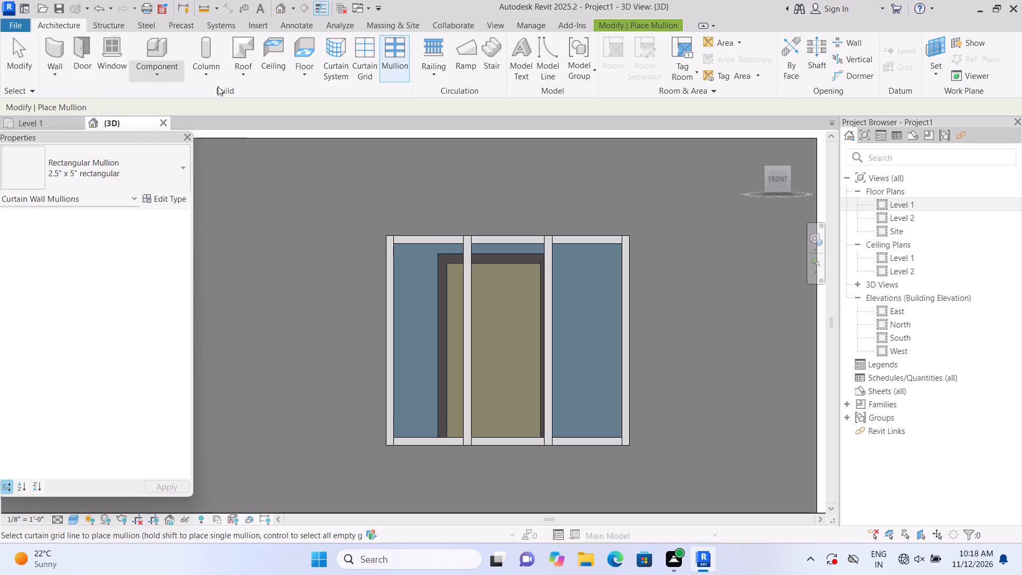
scroll(314, 88, up, 1)
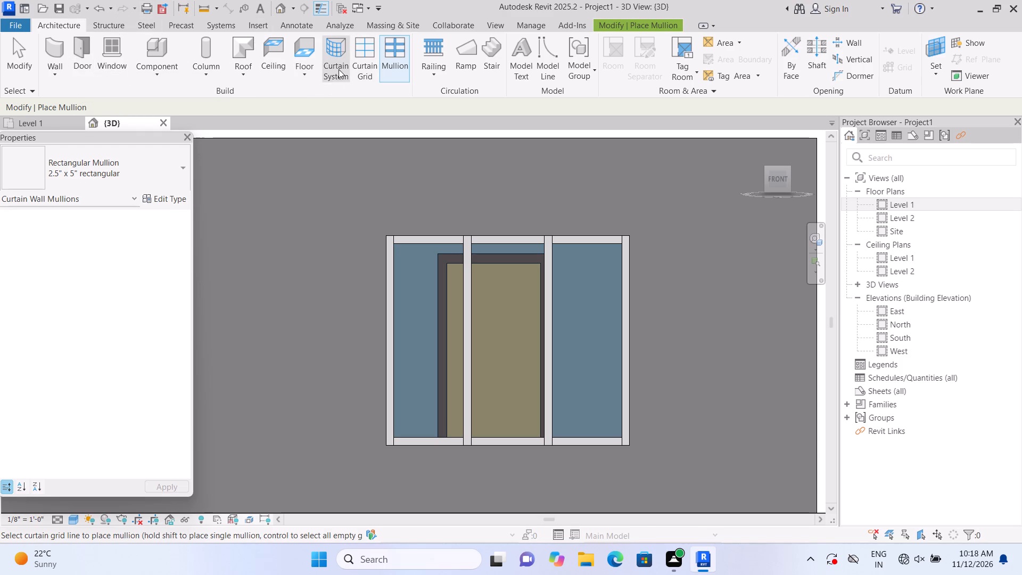
click(352, 70)
scroll(491, 345, up, 1)
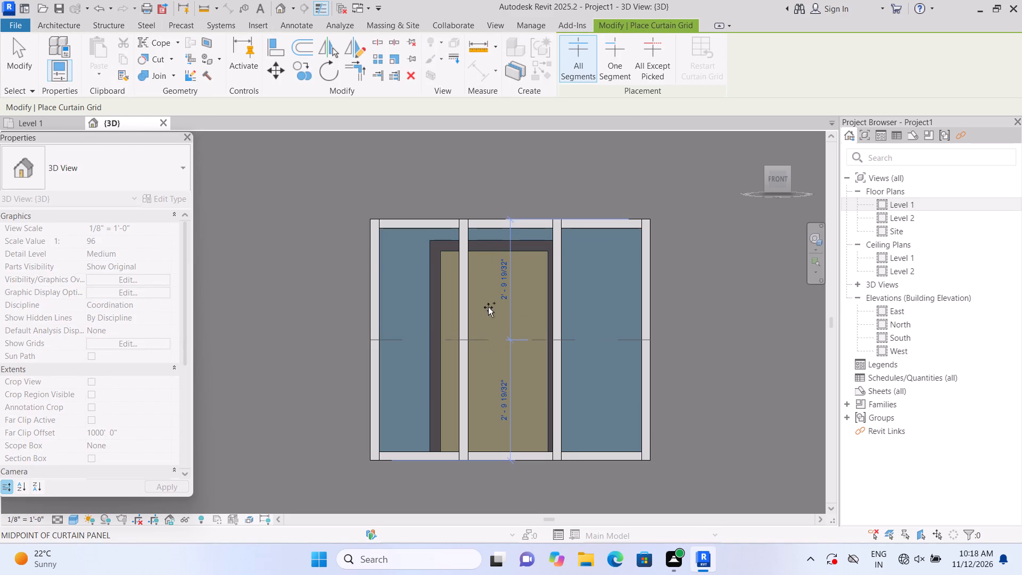
click(627, 67)
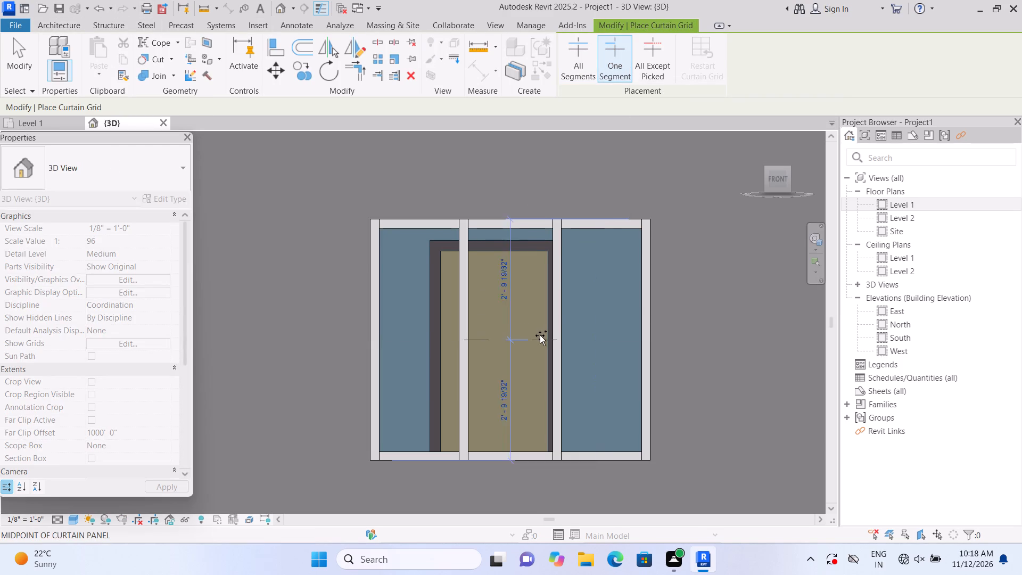
scroll(540, 335, up, 2)
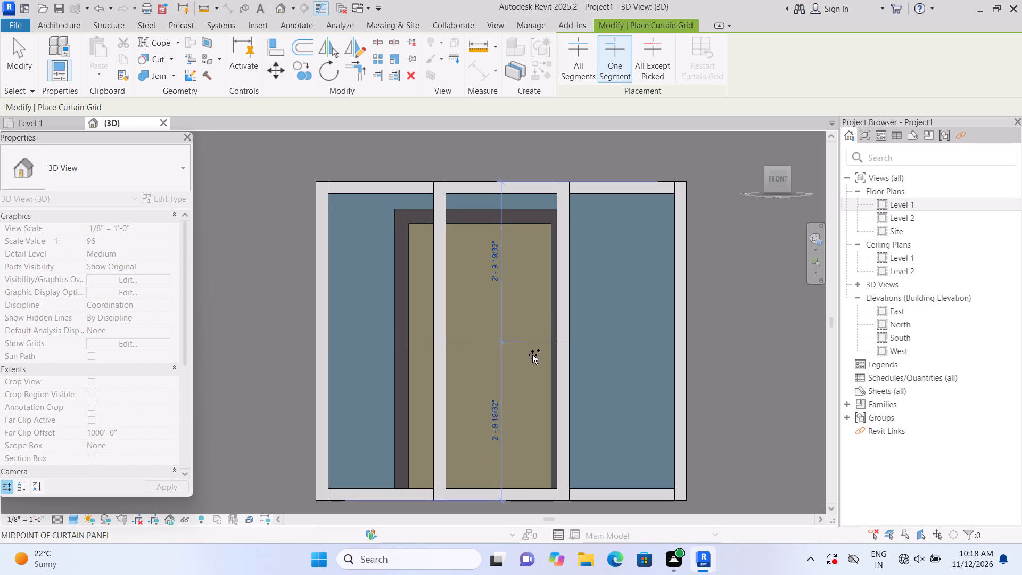
double_click(532, 355)
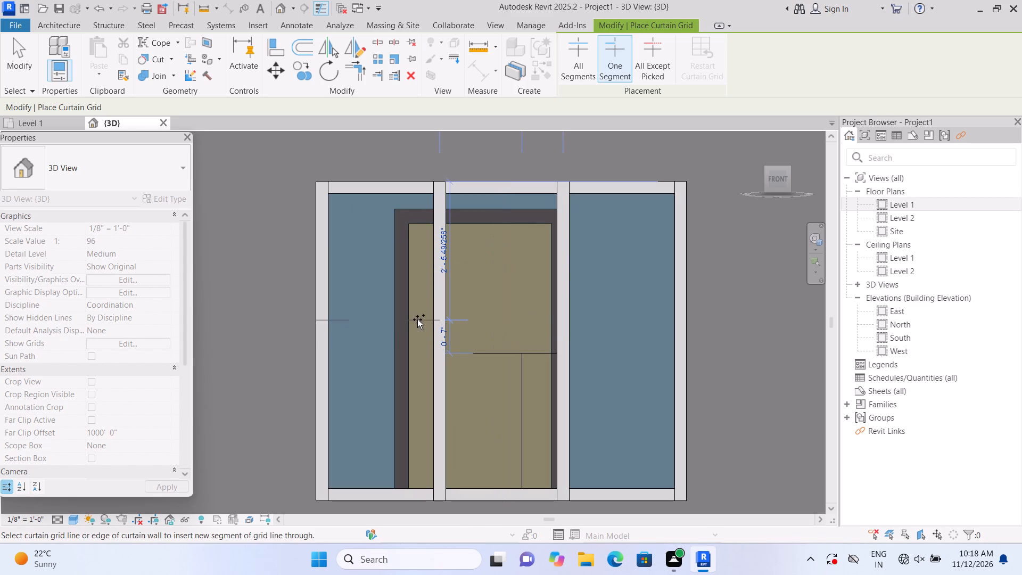
Add one-segment horizontal grid lines in the west bay, about 7" above the middle bay's, and in the east bay at an intermediate height.
click(417, 322)
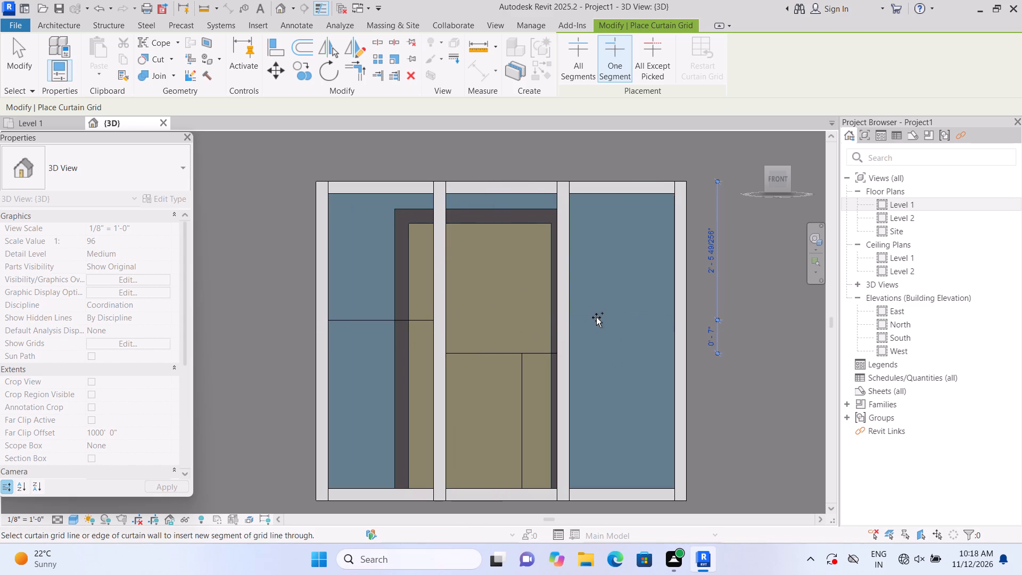
scroll(595, 319, up, 1)
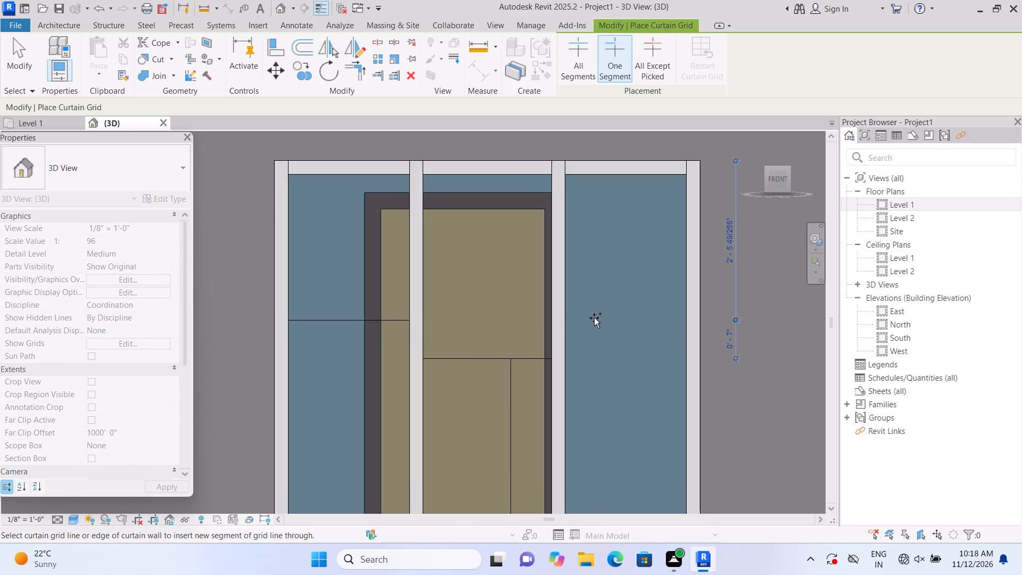
scroll(569, 330, up, 1)
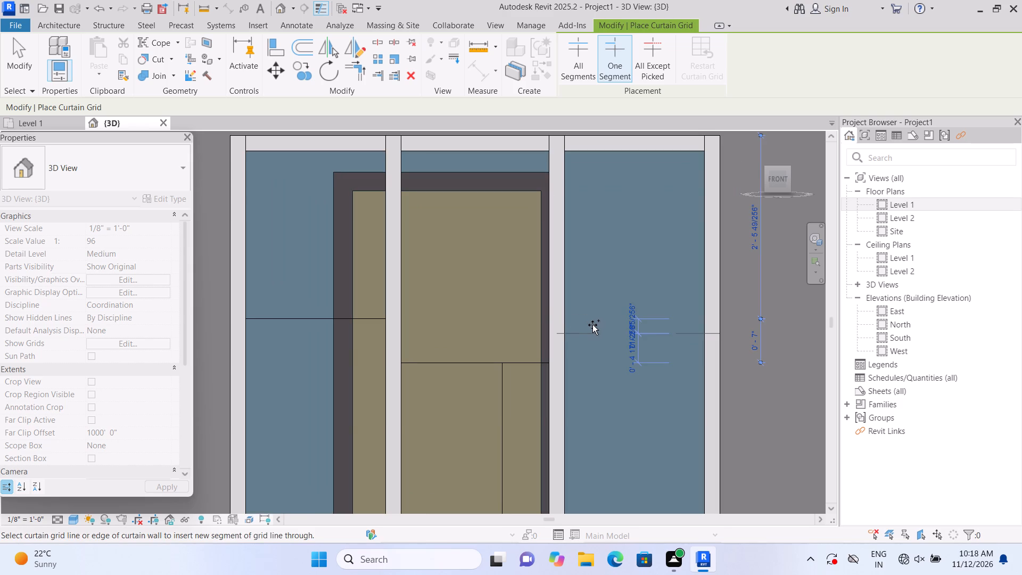
click(596, 325)
scroll(597, 323, down, 2)
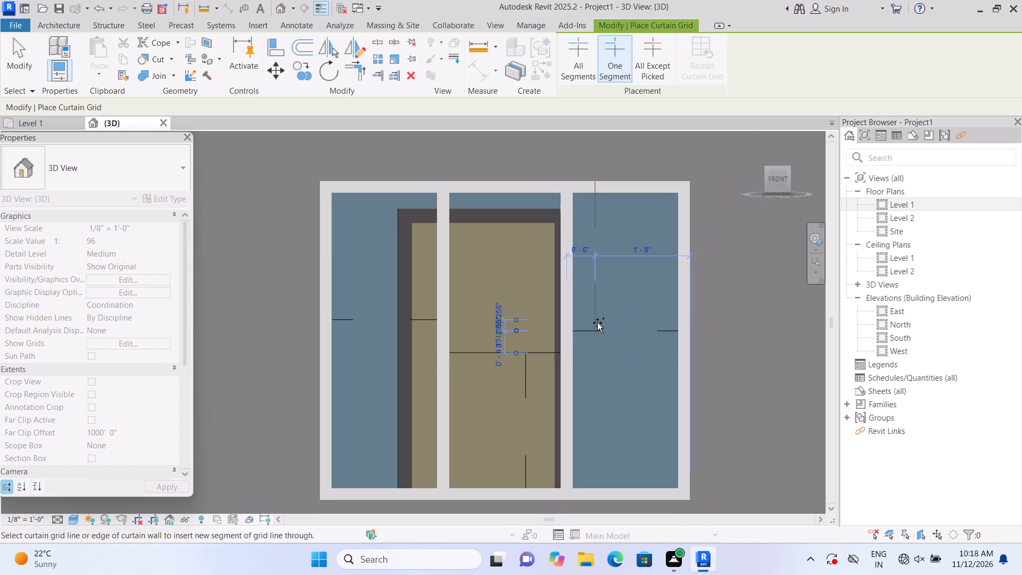
Place 2.5" x 5" rectangular mullions on the horizontal grid lines of the window's west, middle and east bays.
click(75, 27)
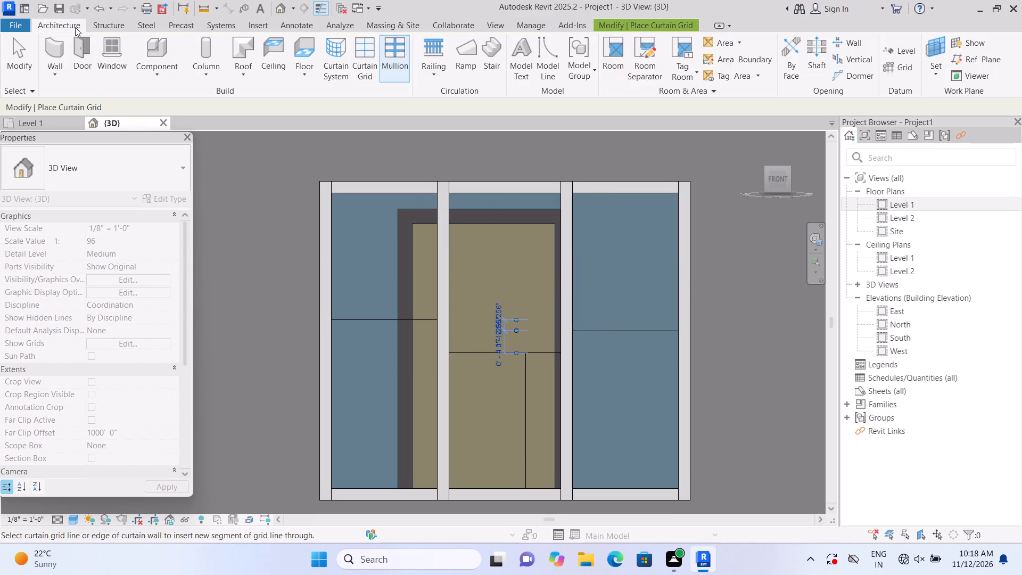
click(382, 72)
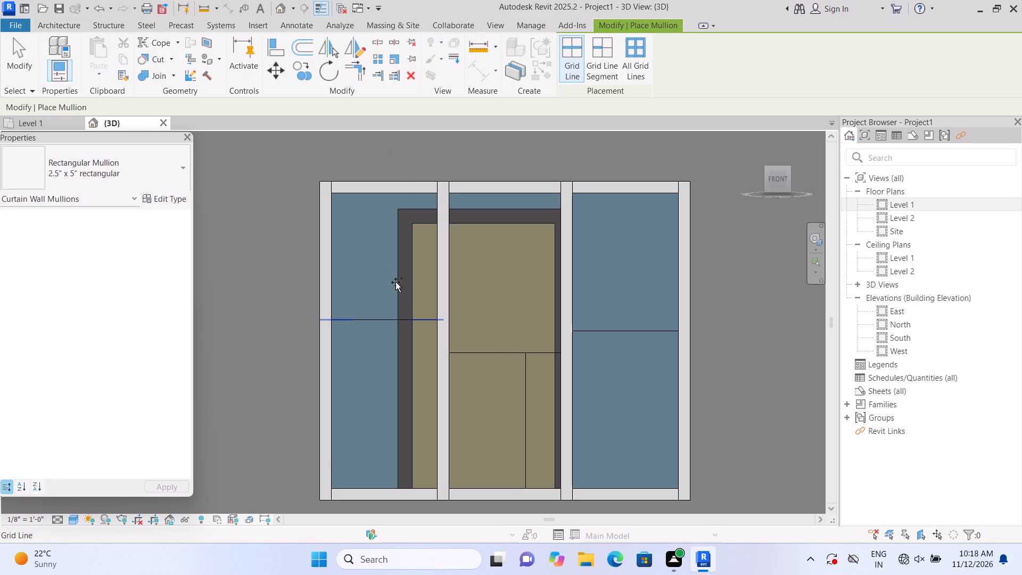
click(397, 323)
click(482, 355)
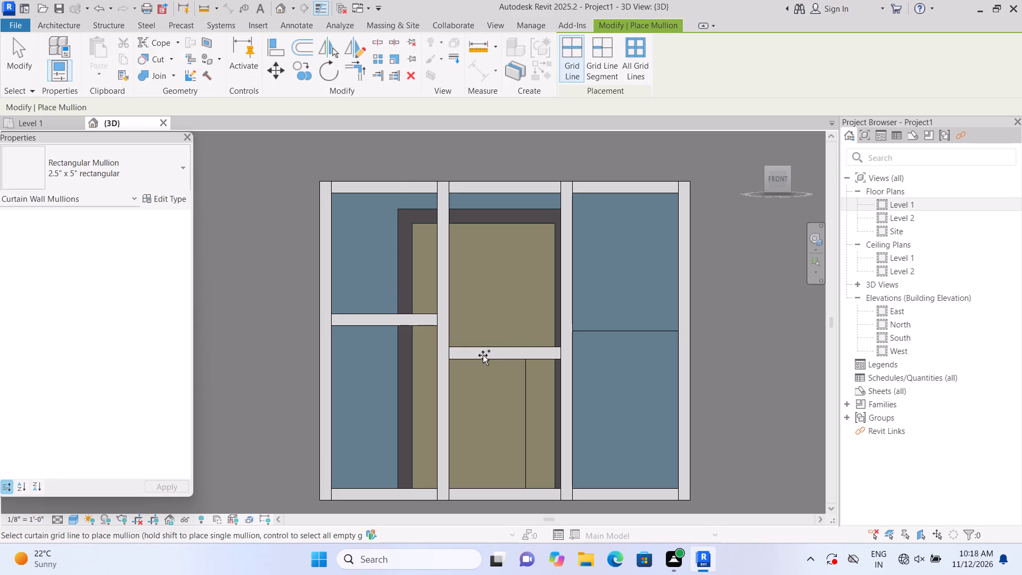
click(654, 330)
scroll(650, 313, down, 8)
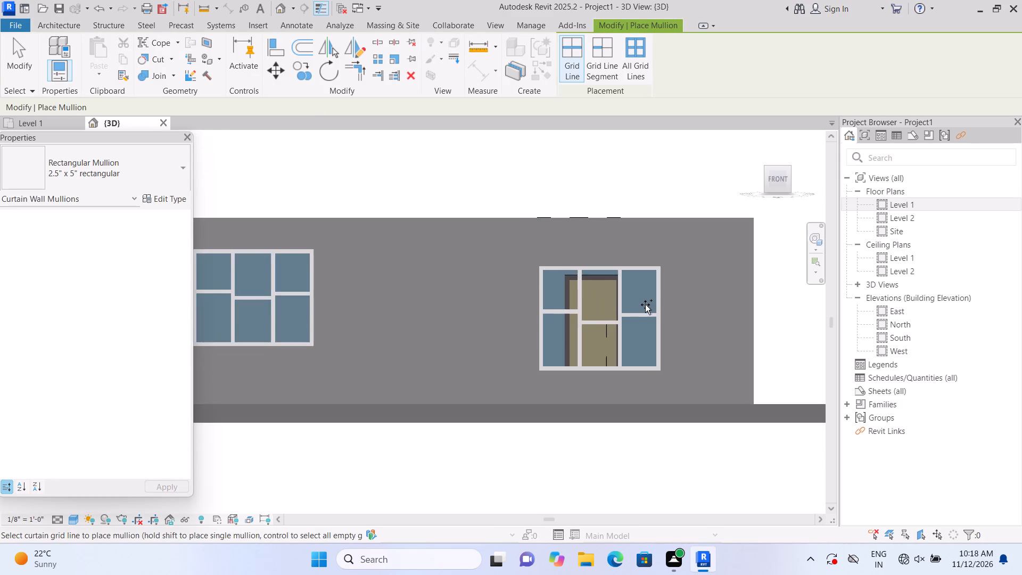
key(Escape)
Resize the 4'-6" wide curtain wall near the east wall's south corner to a base offset of about 2'-9" and height of about 5'-6".
scroll(589, 445, down, 3)
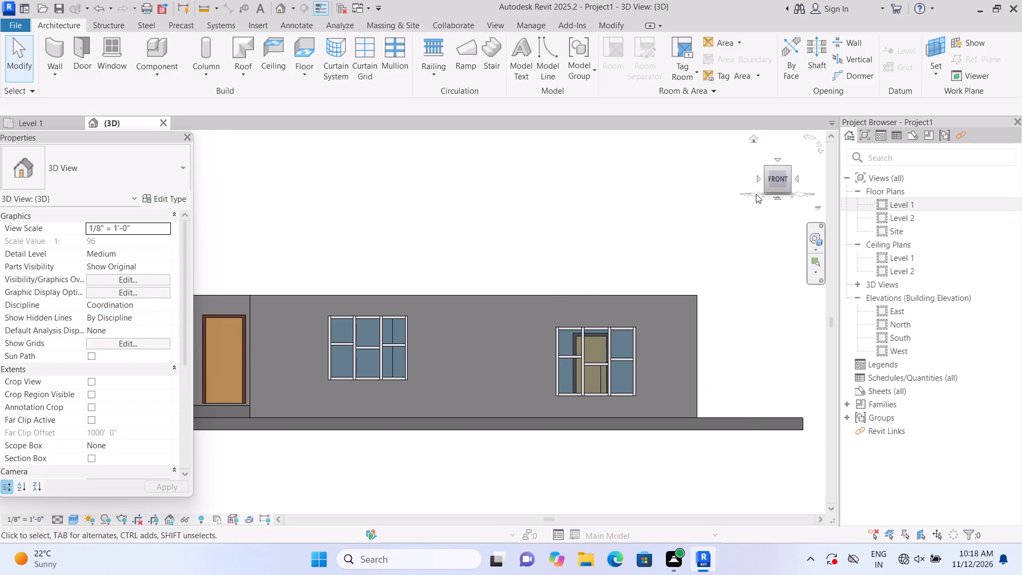
click(754, 141)
middle_drag(606, 302, 700, 280)
scroll(741, 475, up, 1)
middle_drag(723, 423, 714, 431)
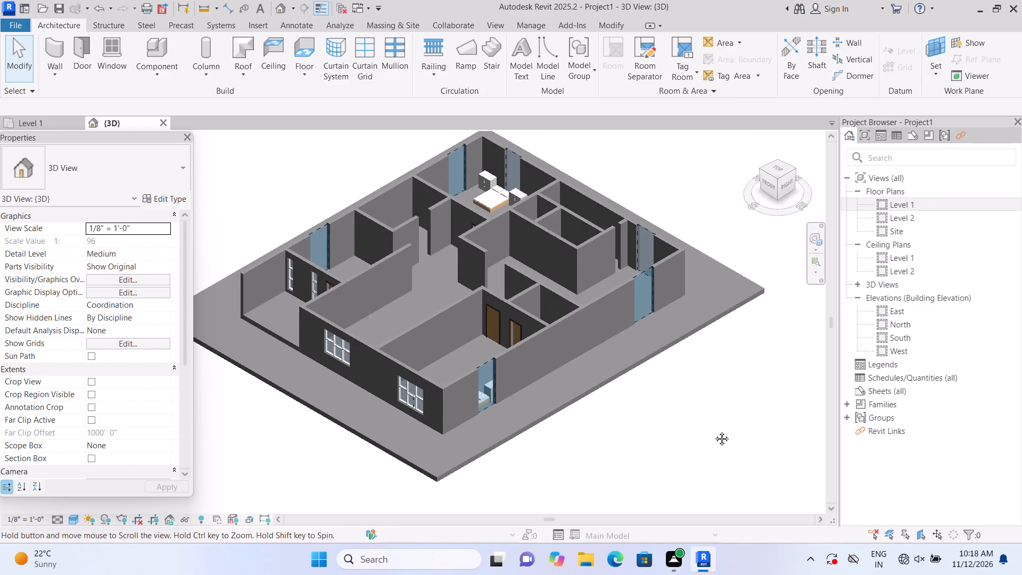
middle_drag(714, 431, 723, 405)
scroll(527, 411, up, 6)
scroll(470, 324, up, 1)
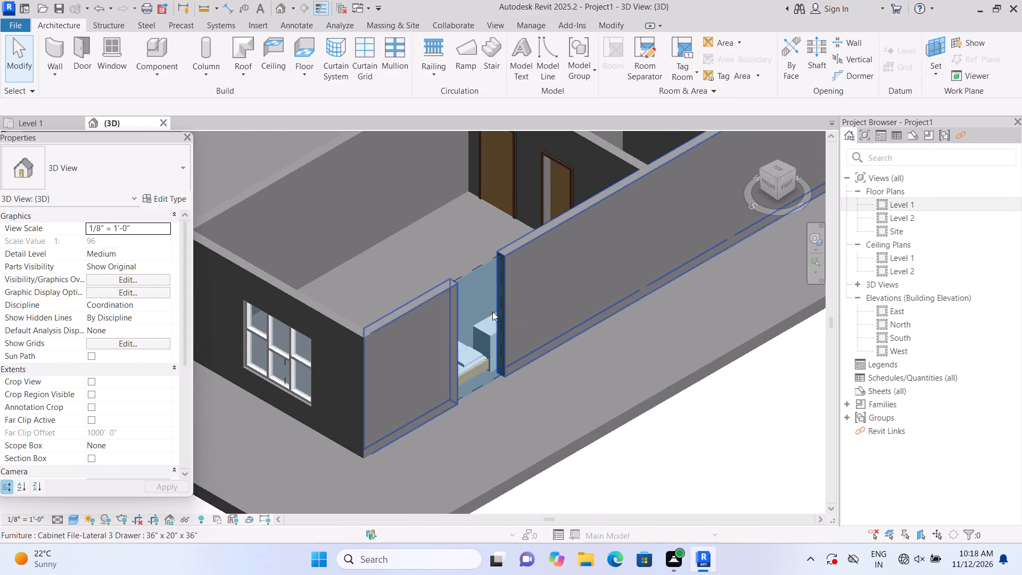
scroll(493, 301, up, 3)
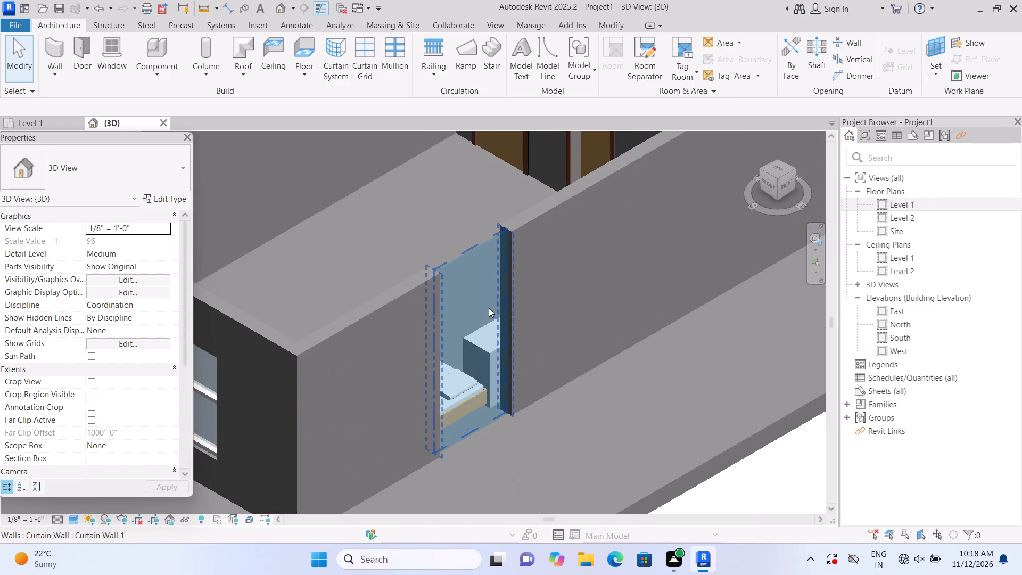
click(489, 308)
scroll(497, 358, up, 1)
scroll(476, 442, up, 1)
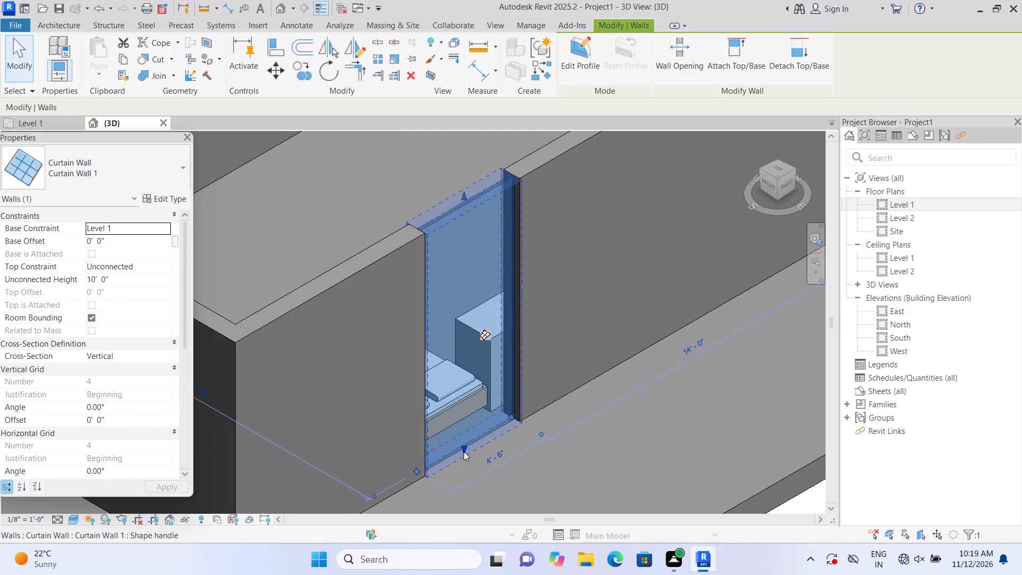
drag(464, 447, 467, 392)
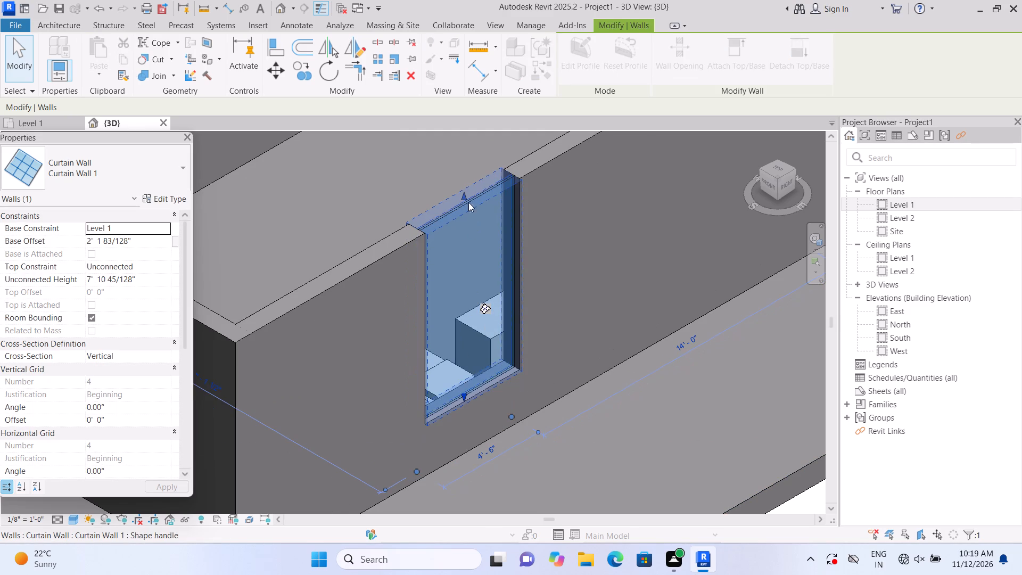
drag(464, 194, 477, 243)
click(477, 243)
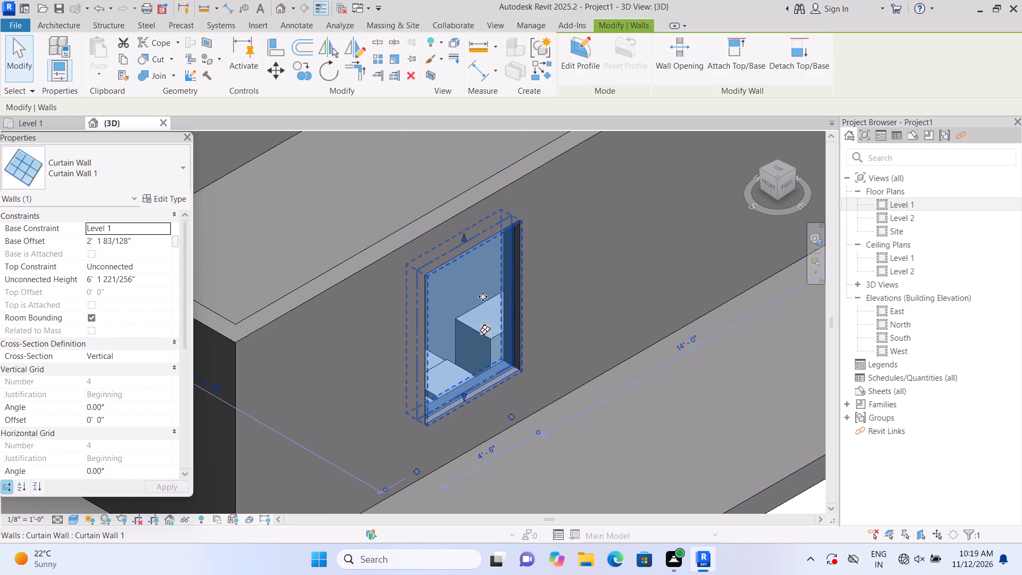
drag(463, 387, 461, 378)
scroll(466, 418, up, 1)
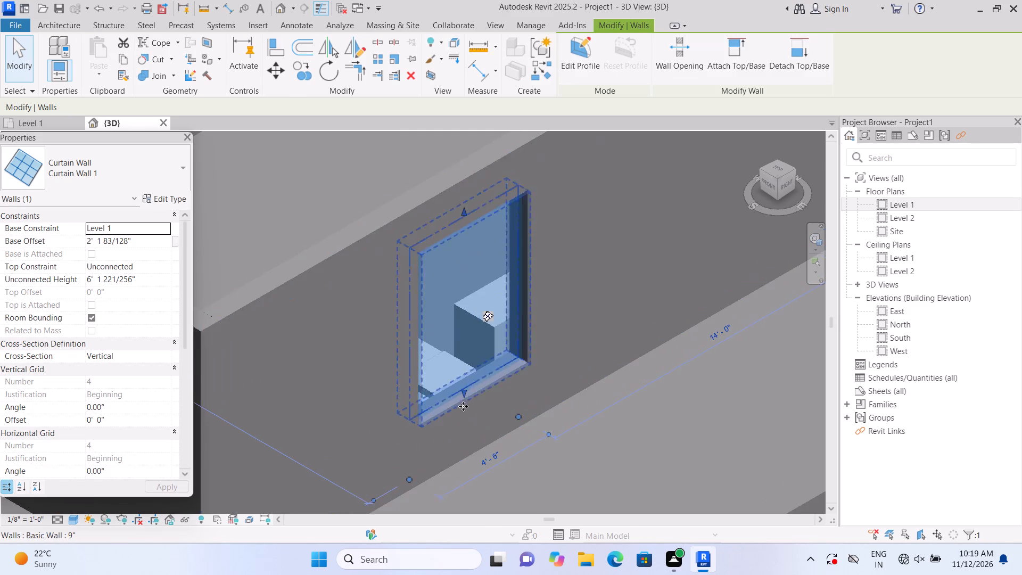
scroll(463, 400, up, 1)
drag(464, 390, 462, 366)
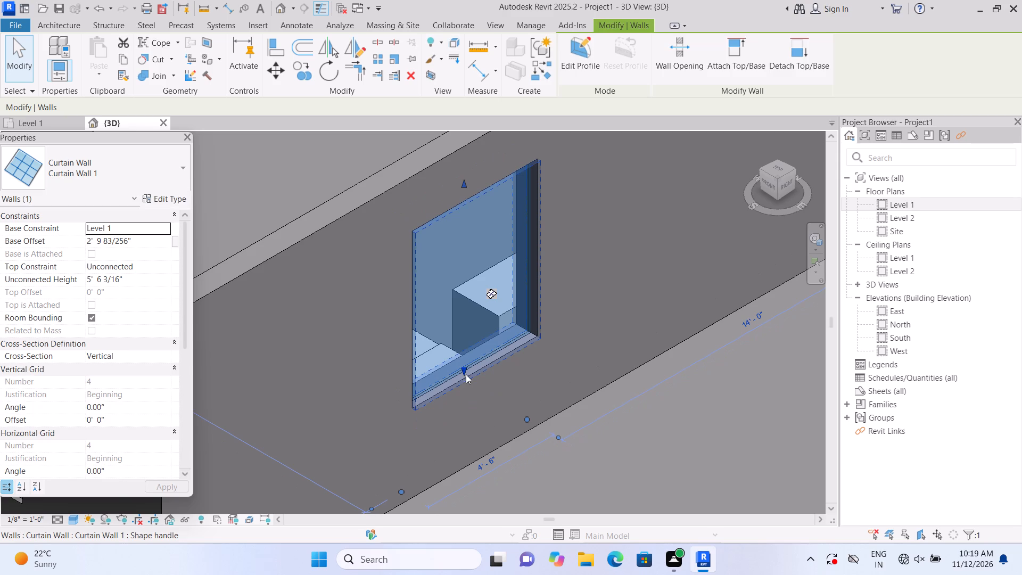
key(Escape)
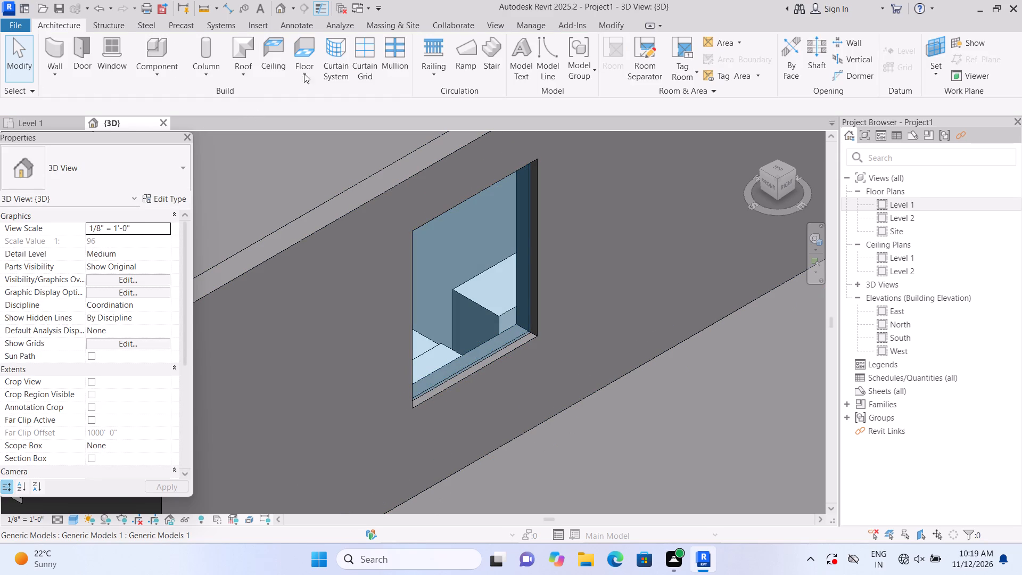
Add two full-height vertical curtain grid lines to this window, one 1'-11" from its south edge and one midway across the remaining panel.
click(364, 66)
scroll(456, 244, up, 2)
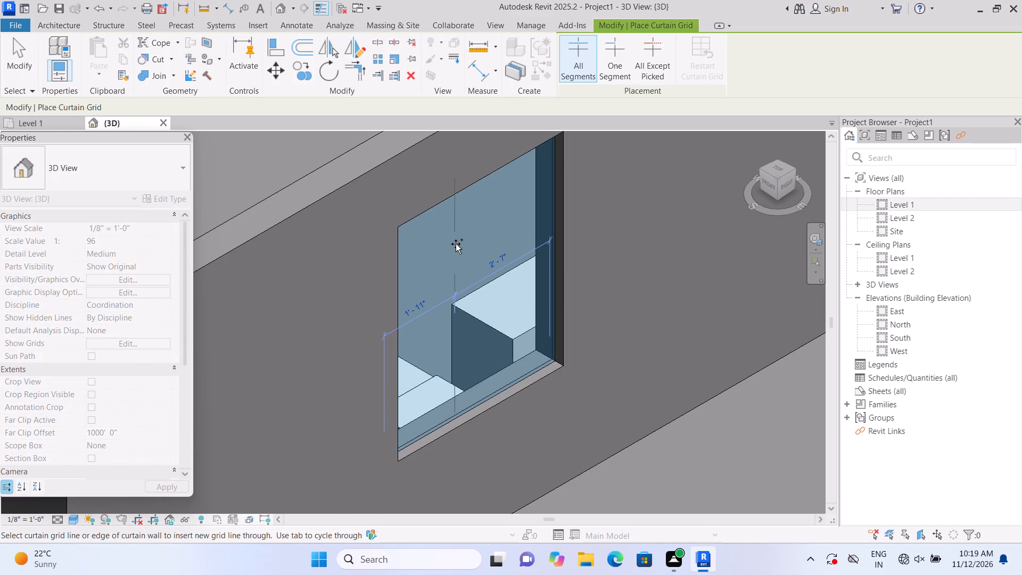
click(456, 244)
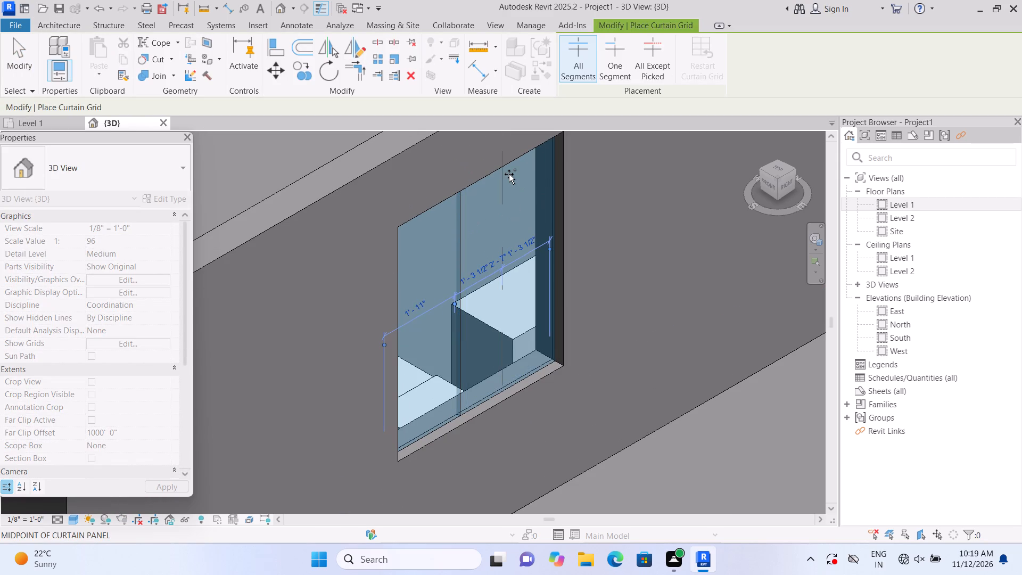
scroll(508, 175, up, 1)
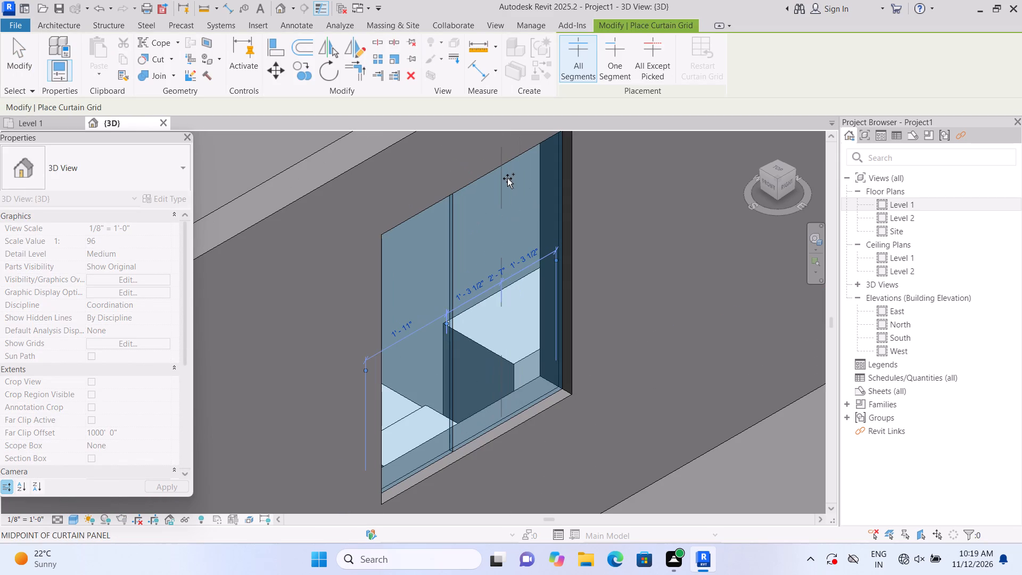
click(507, 178)
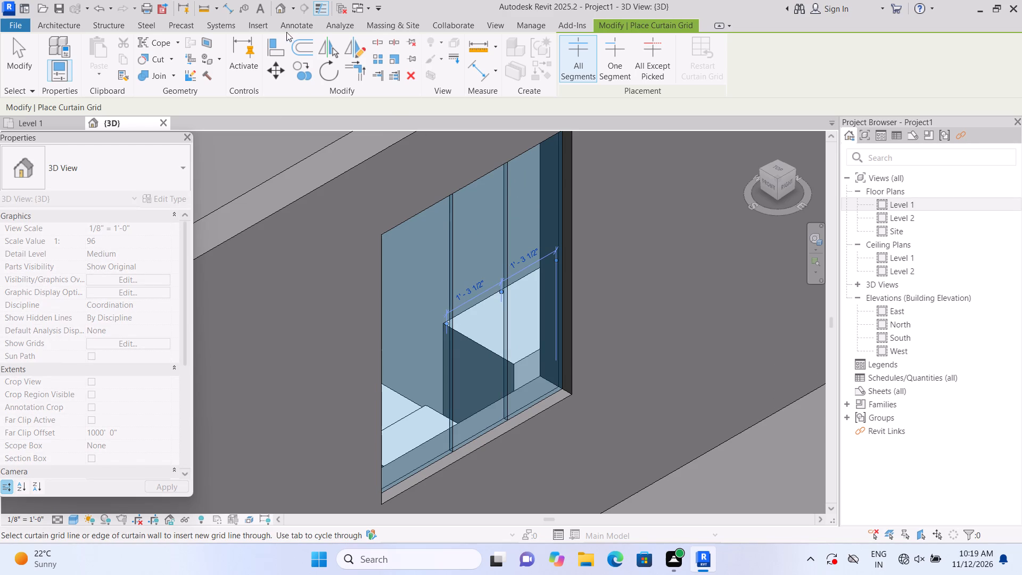
Place 2.5" x 5" rectangular mullions on both vertical grid lines and all four perimeter edges of this east window.
click(67, 25)
click(389, 75)
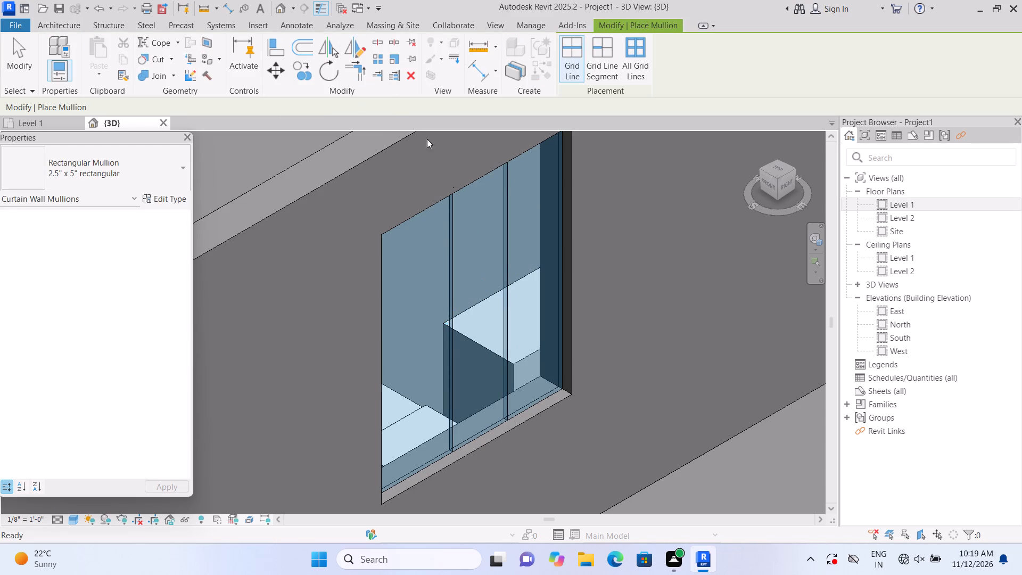
click(462, 240)
click(495, 242)
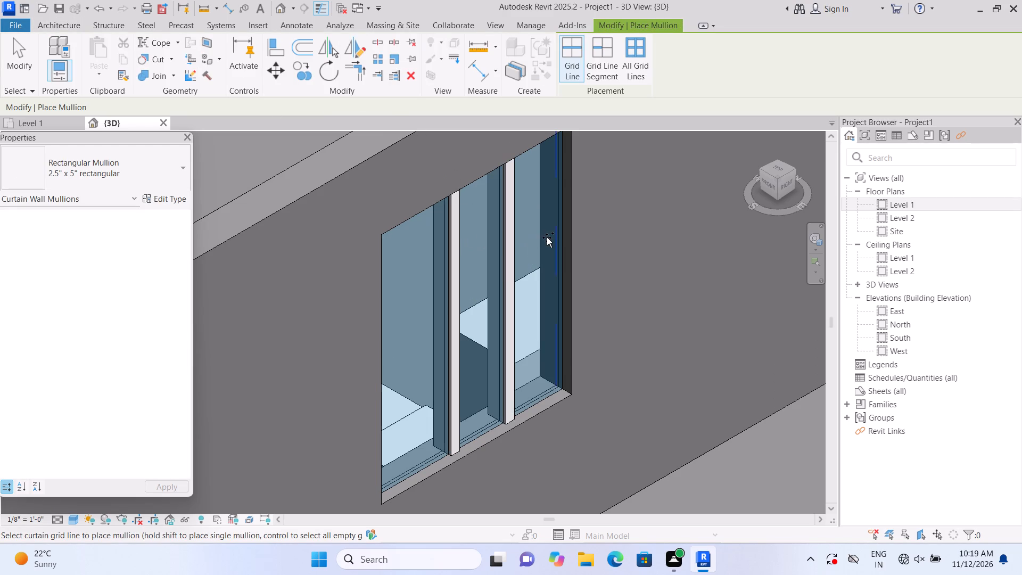
click(547, 237)
click(407, 297)
click(406, 461)
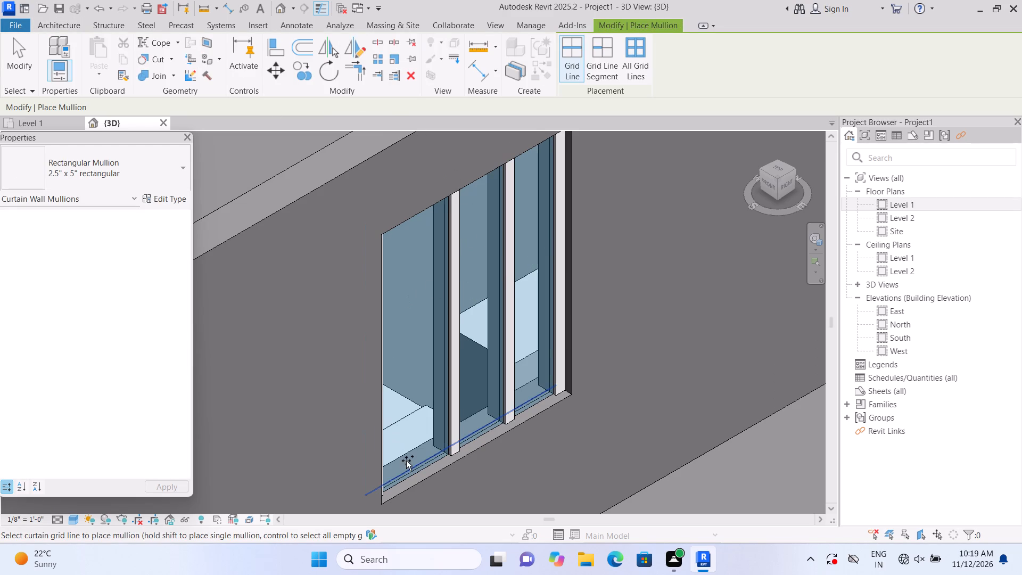
click(423, 224)
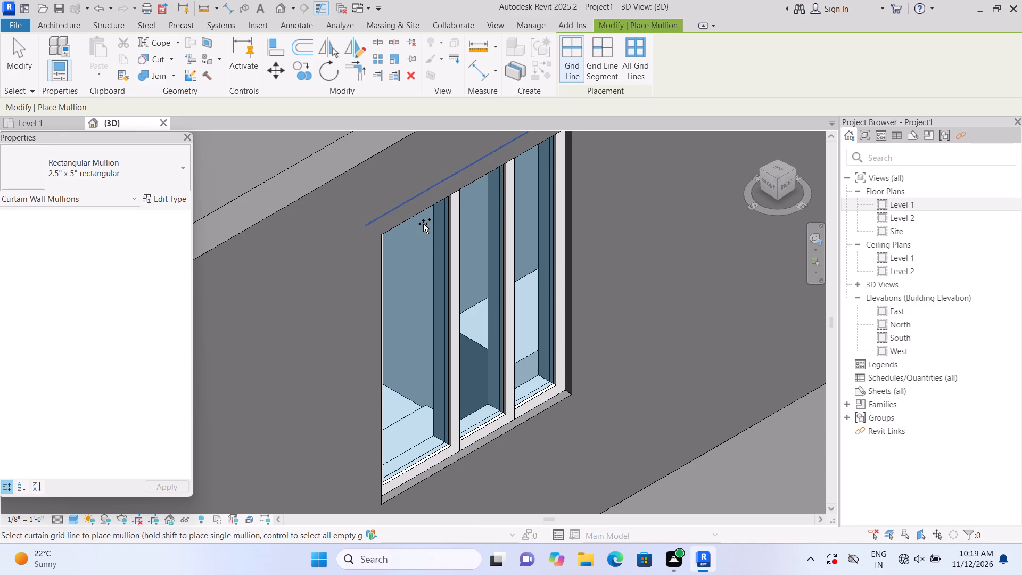
scroll(423, 225, down, 7)
key(Escape)
Resize the 5'-0" wide curtain wall near the east wall's north end to a base offset of about 2'-7" and height of about 5'-4".
middle_drag(507, 284, 419, 339)
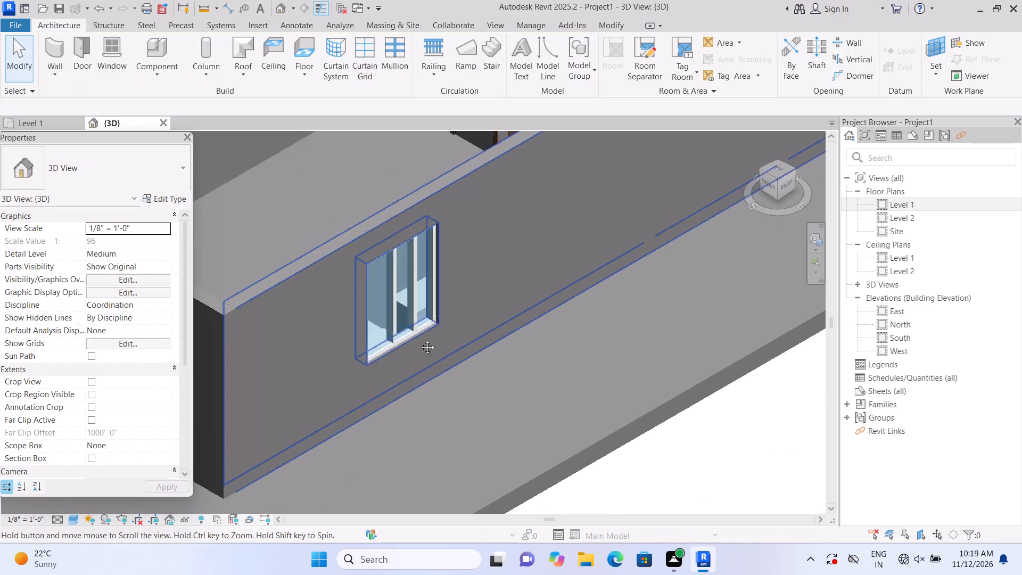
middle_drag(419, 339, 112, 439)
scroll(514, 285, down, 3)
middle_drag(534, 279, 437, 406)
scroll(579, 288, up, 2)
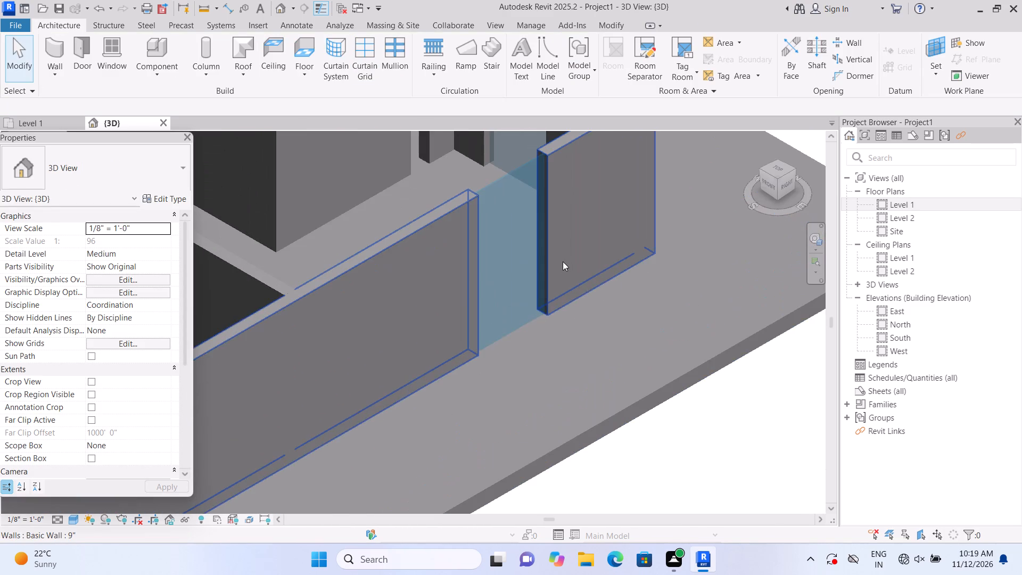
middle_drag(564, 267, 563, 339)
scroll(547, 338, up, 2)
click(521, 324)
scroll(522, 360, up, 2)
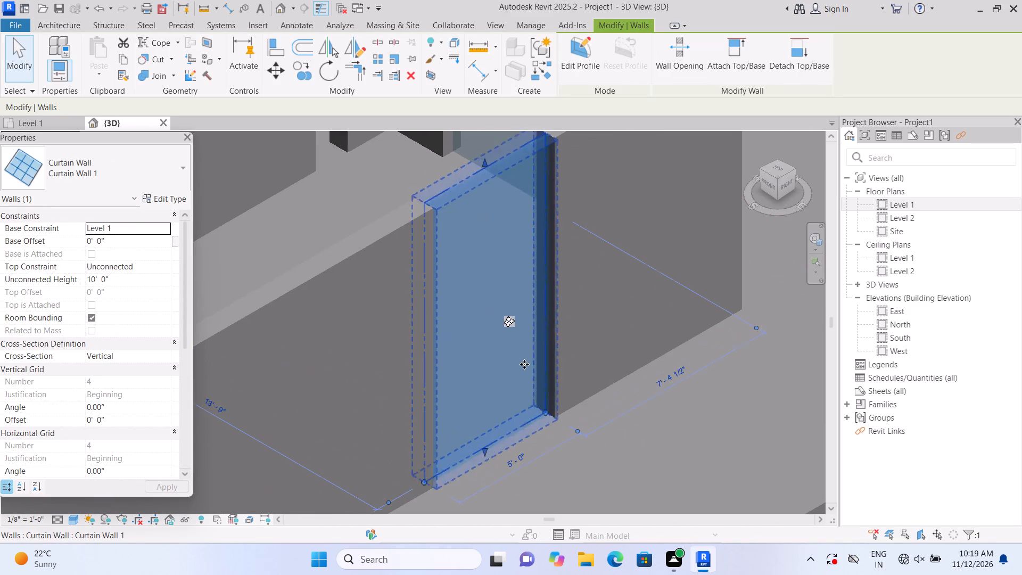
drag(485, 450, 482, 403)
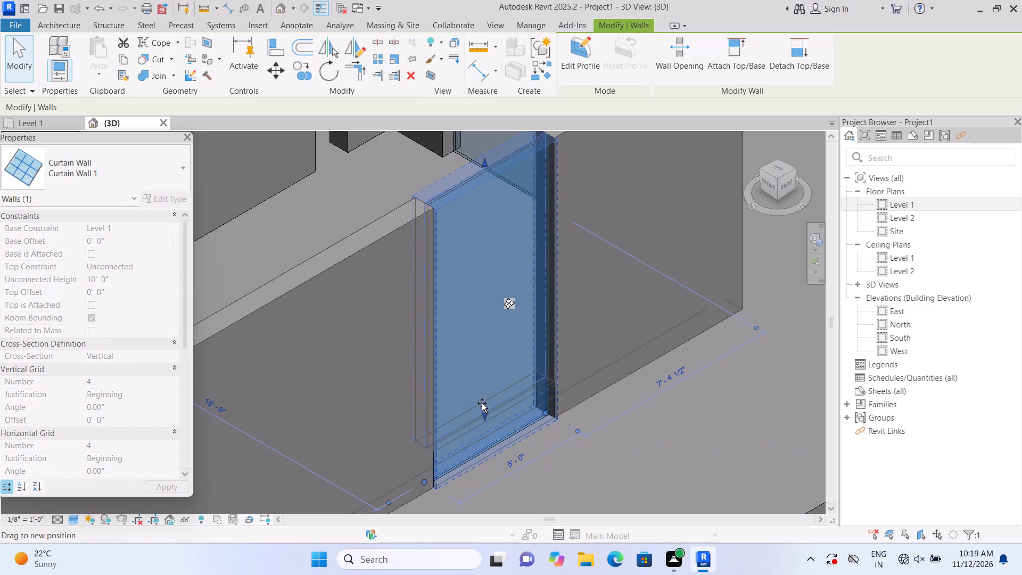
drag(482, 403, 483, 375)
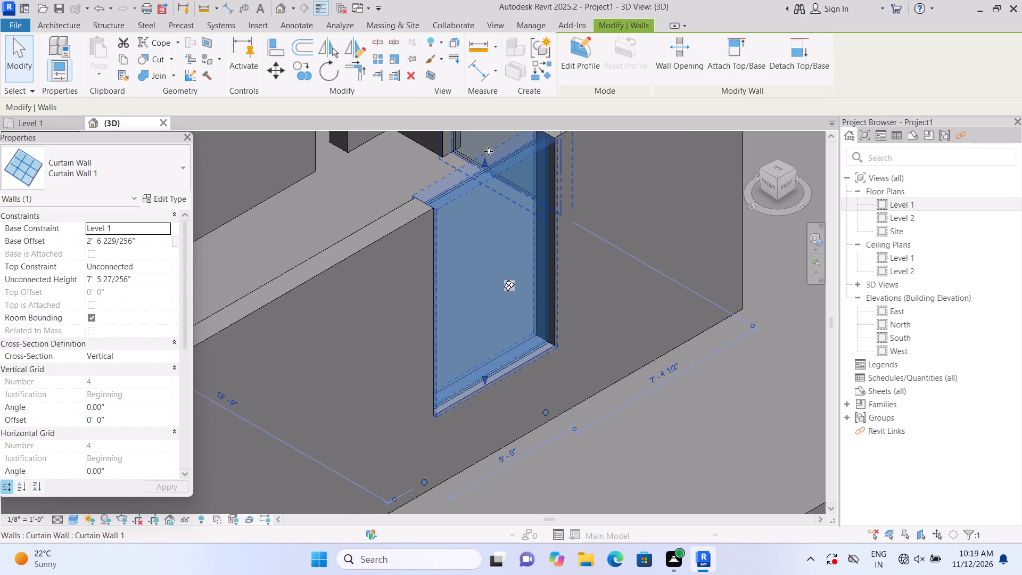
drag(485, 159, 497, 227)
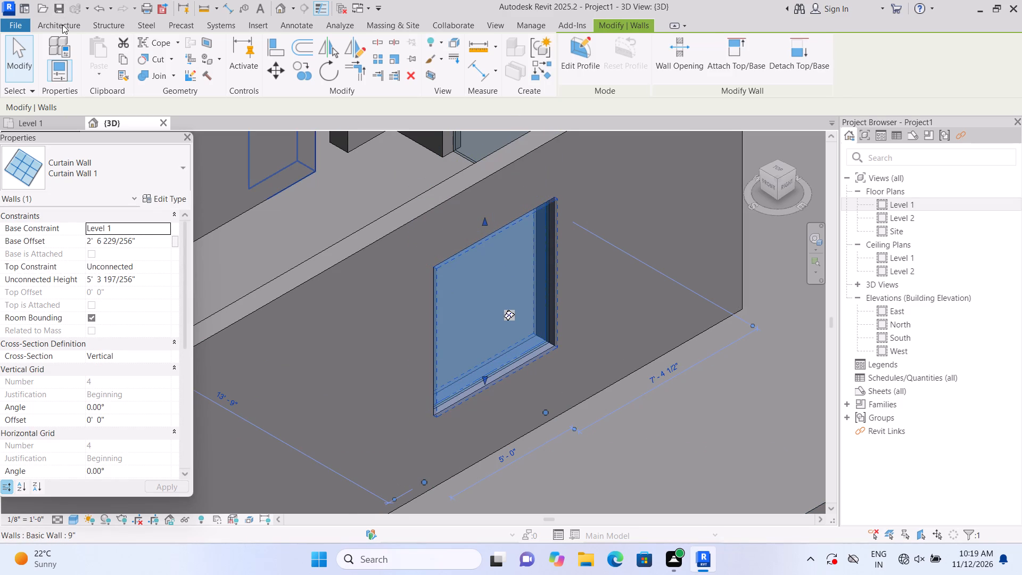
Add two full-height vertical curtain grid lines to the 5'-0" window, one 2'-2" from its south edge and one 1'-5" beyond it.
click(62, 24)
double_click(375, 61)
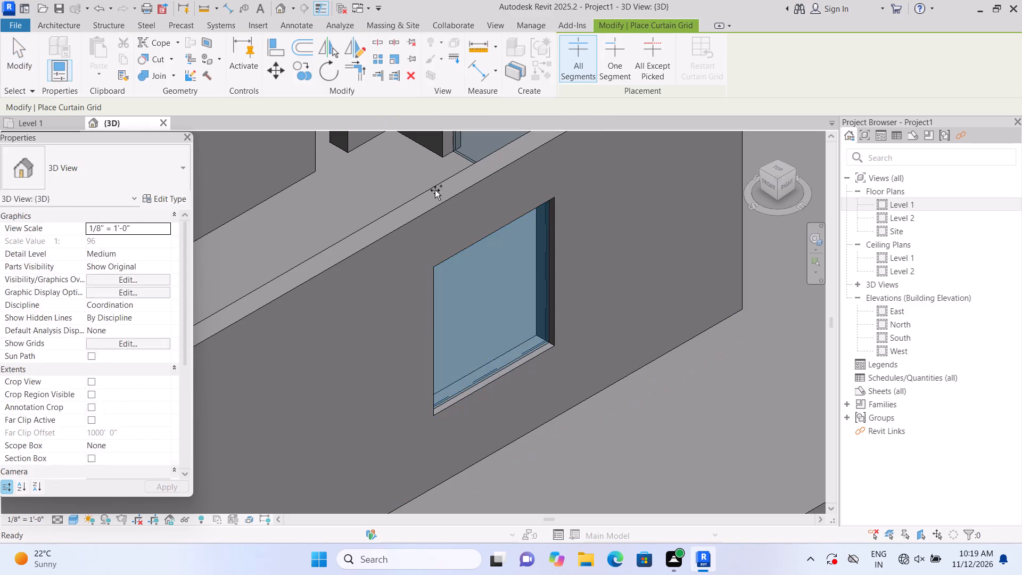
scroll(485, 270, up, 3)
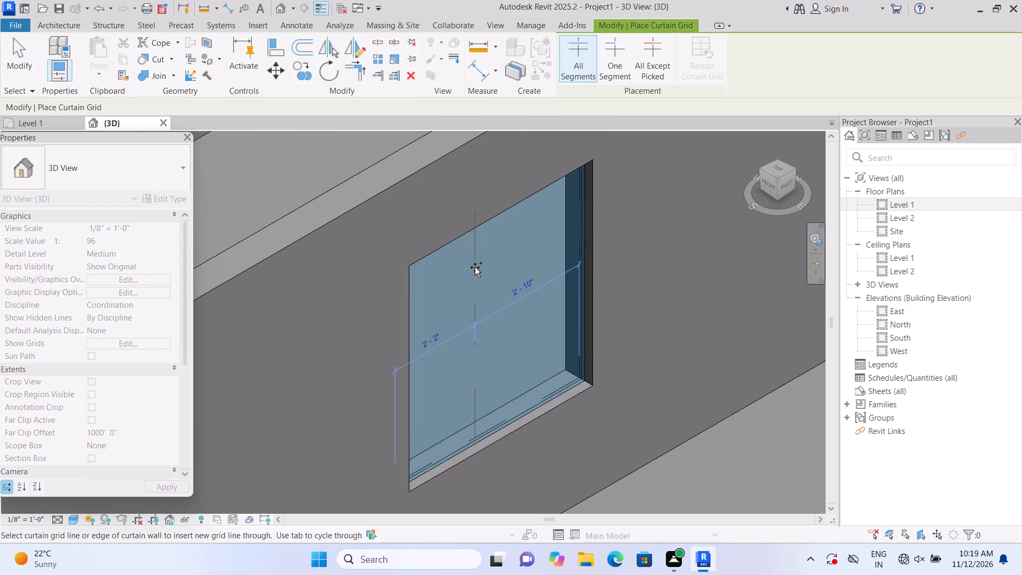
click(475, 267)
click(534, 217)
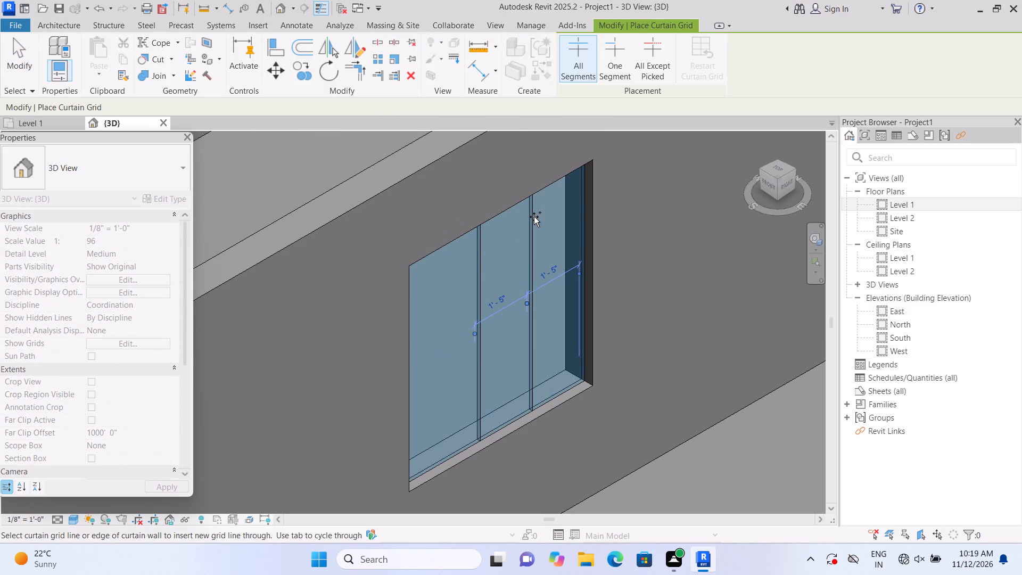
Place 2.5" x 5" rectangular mullions on both vertical grid lines and all four perimeter edges of the 5'-0" window.
click(78, 26)
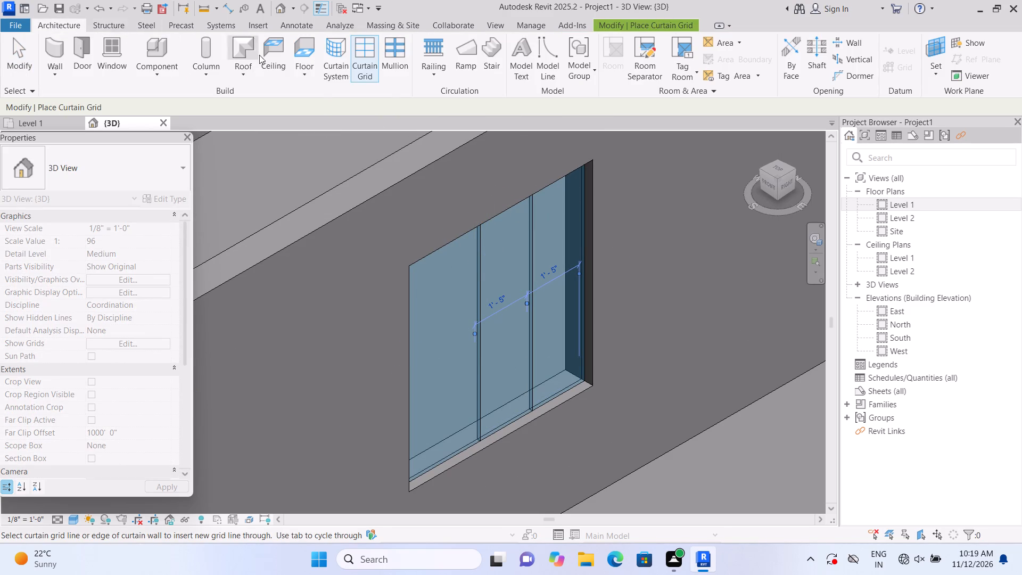
click(395, 82)
double_click(493, 281)
click(521, 281)
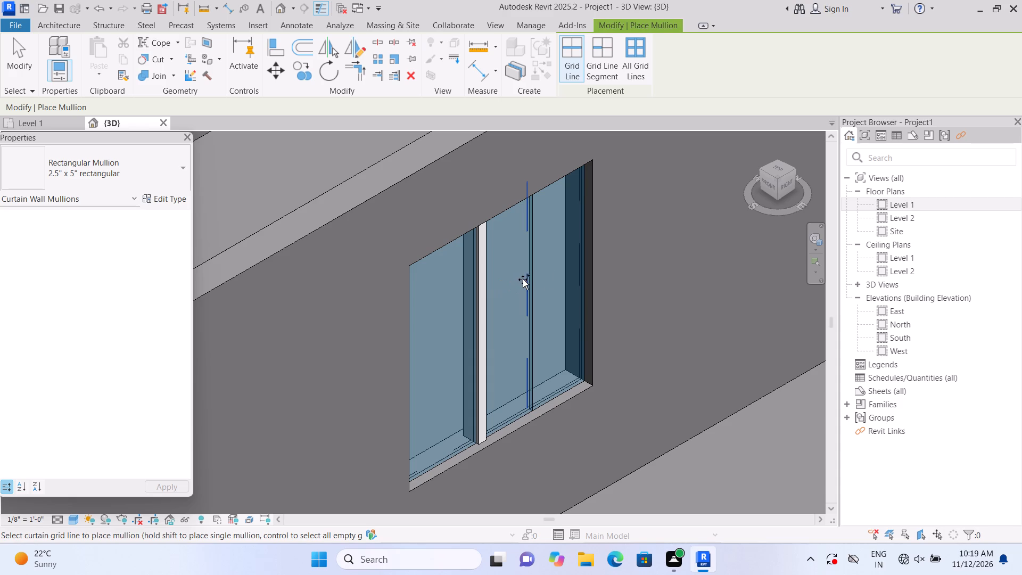
click(585, 269)
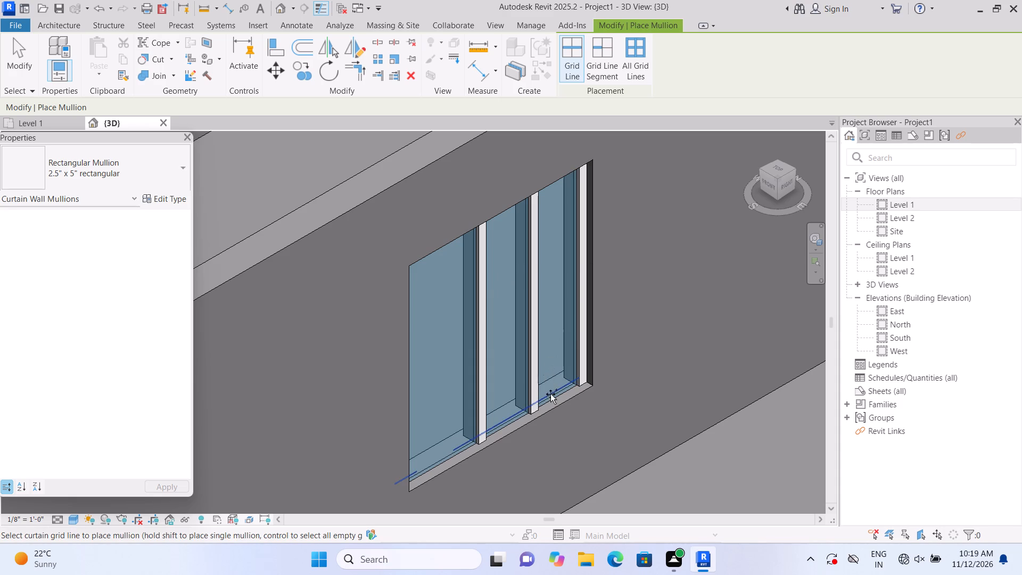
click(552, 404)
click(415, 352)
click(448, 265)
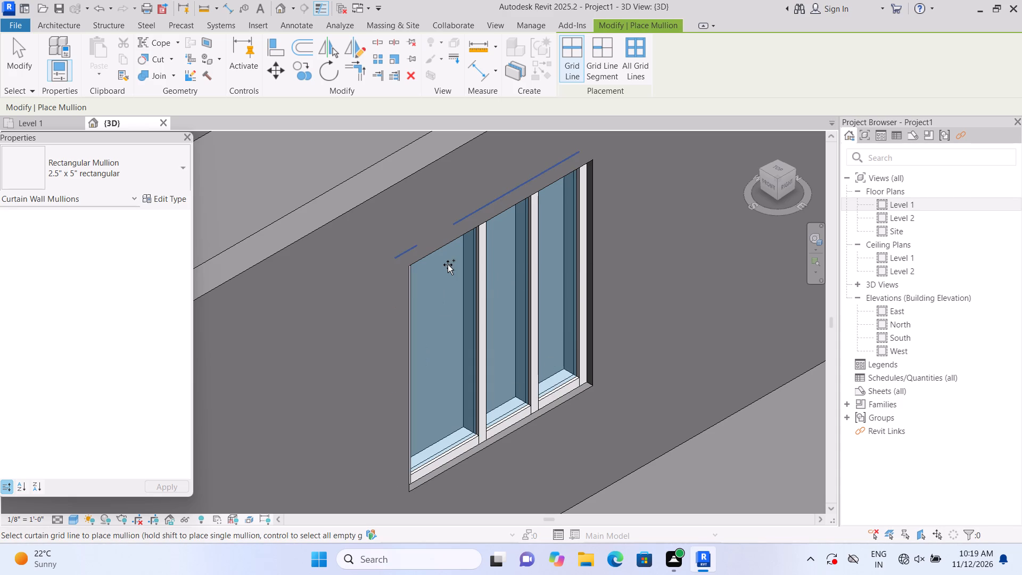
Resize the 4'-6" wide curtain wall near the north wall's east end to a base offset of about 2'-7" and height of about 5'-5".
scroll(454, 262, down, 14)
key(Escape)
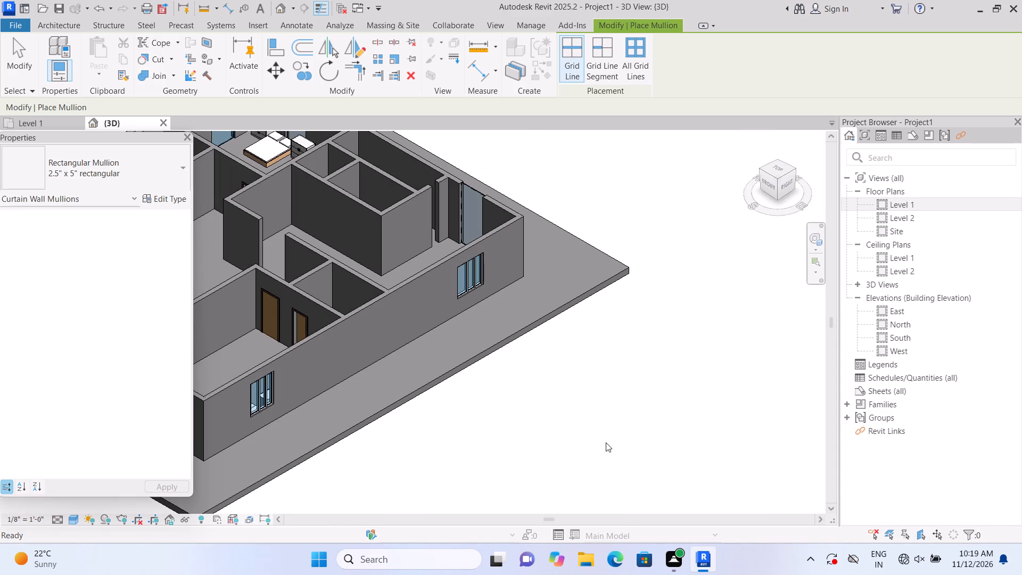
scroll(683, 424, down, 2)
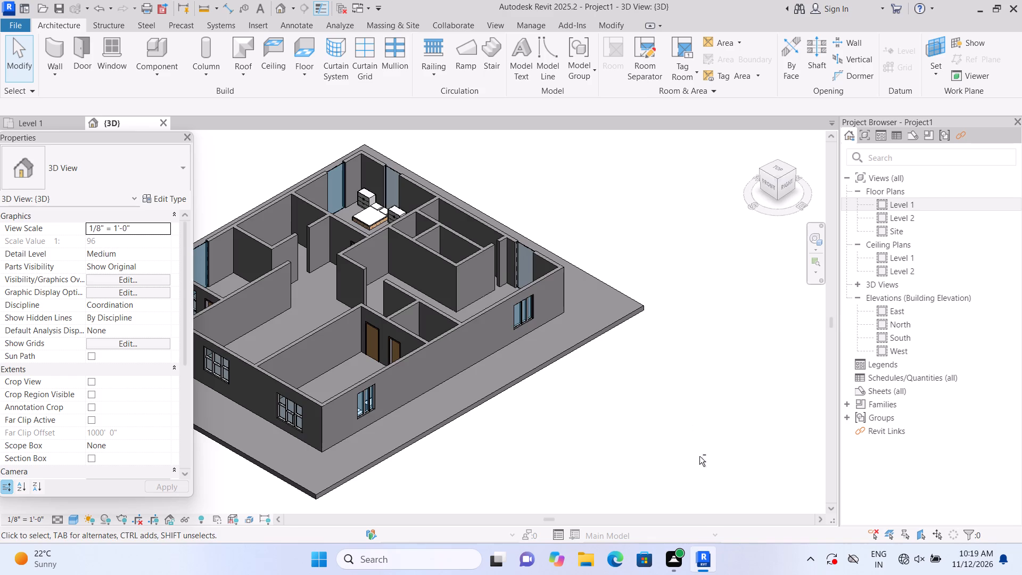
shift+middle_drag(682, 477, 639, 486)
scroll(628, 445, up, 1)
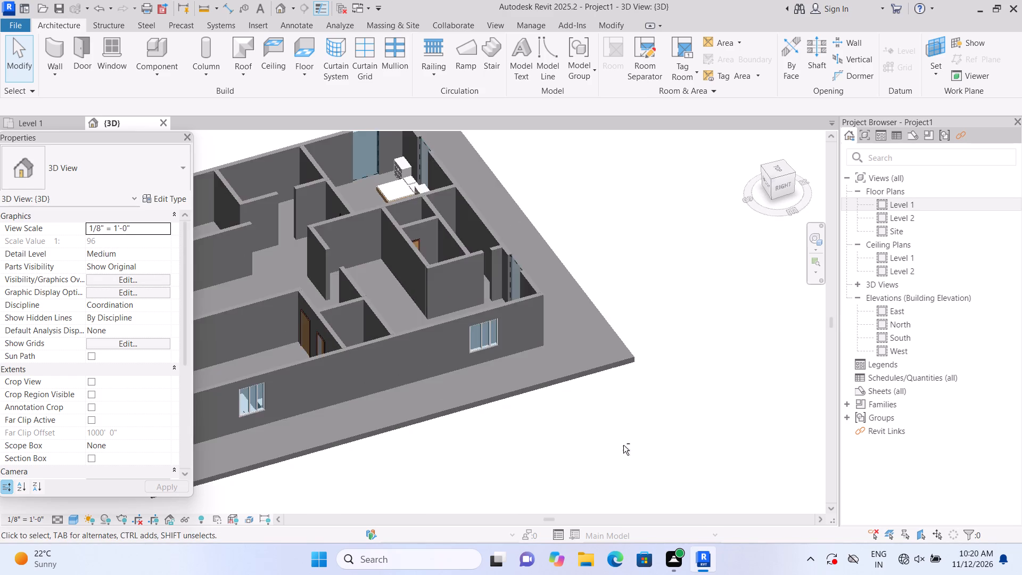
shift+middle_drag(618, 448, 500, 465)
scroll(444, 471, up, 5)
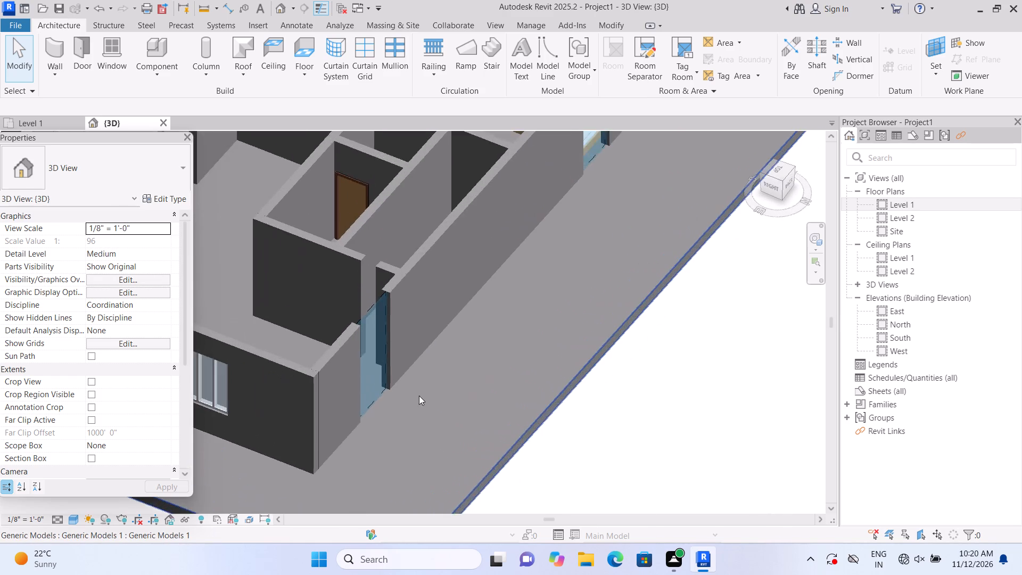
scroll(419, 396, up, 6)
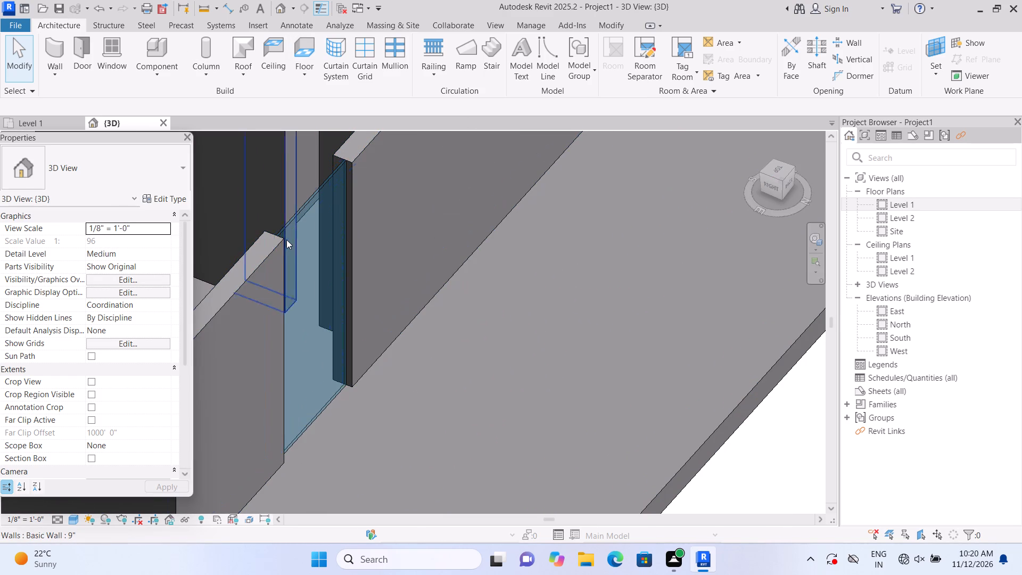
click(286, 241)
scroll(351, 317, up, 2)
scroll(465, 358, down, 2)
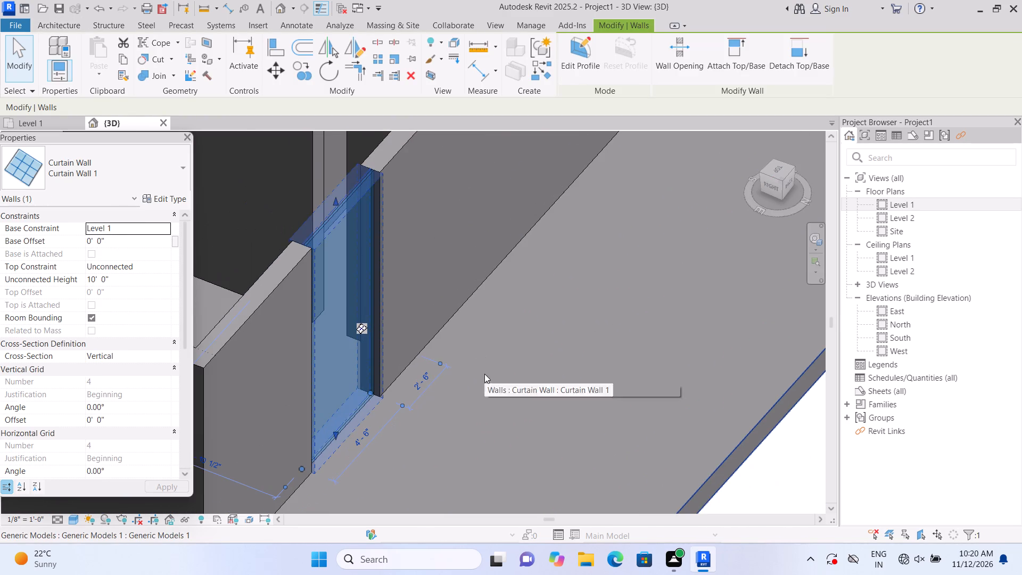
shift+middle_drag(487, 382, 454, 391)
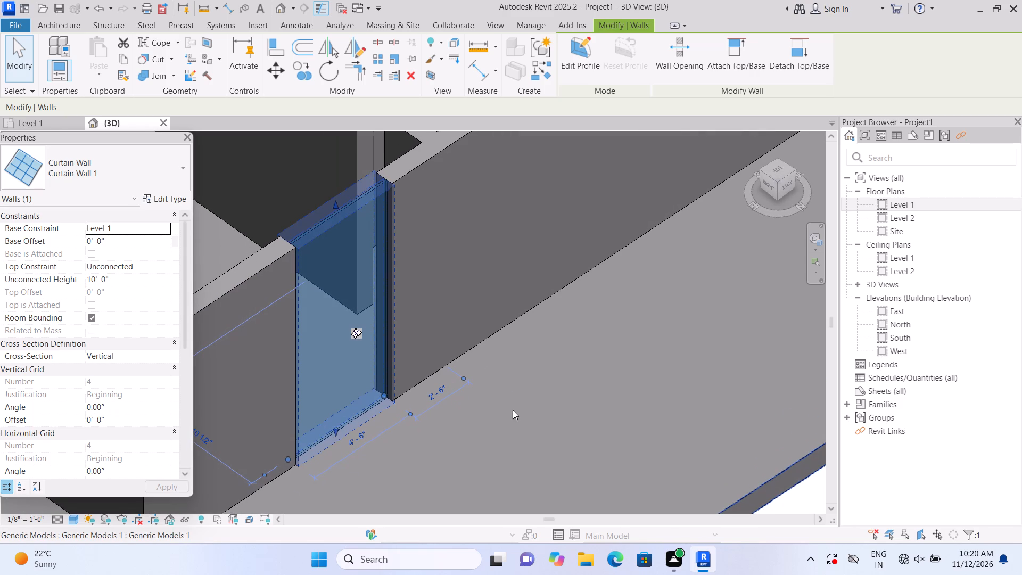
middle_drag(514, 410, 516, 351)
scroll(570, 464, down, 2)
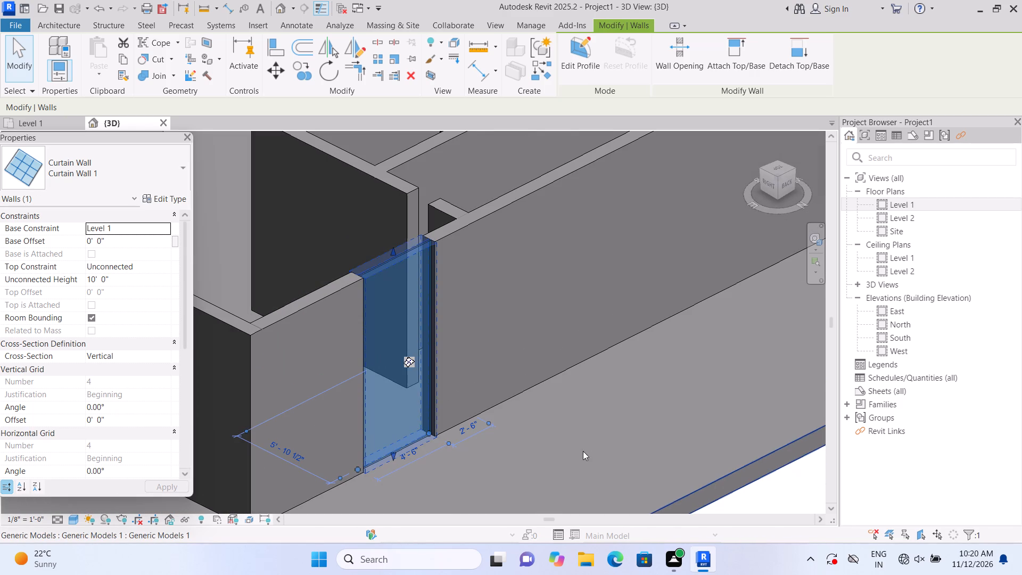
middle_drag(576, 431, 653, 383)
middle_drag(710, 348, 733, 333)
middle_click(740, 329)
scroll(710, 342, up, 1)
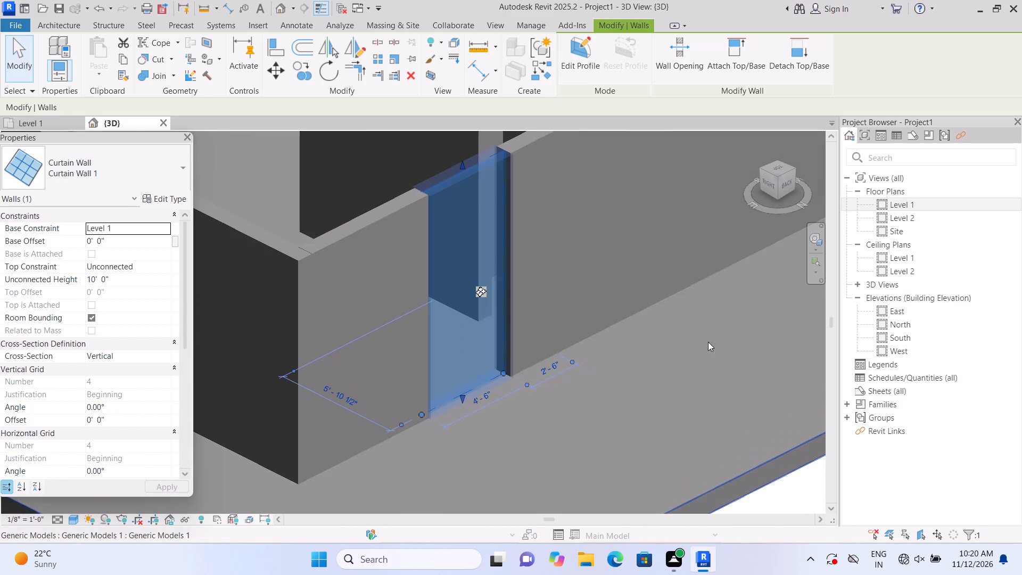
scroll(451, 409, up, 1)
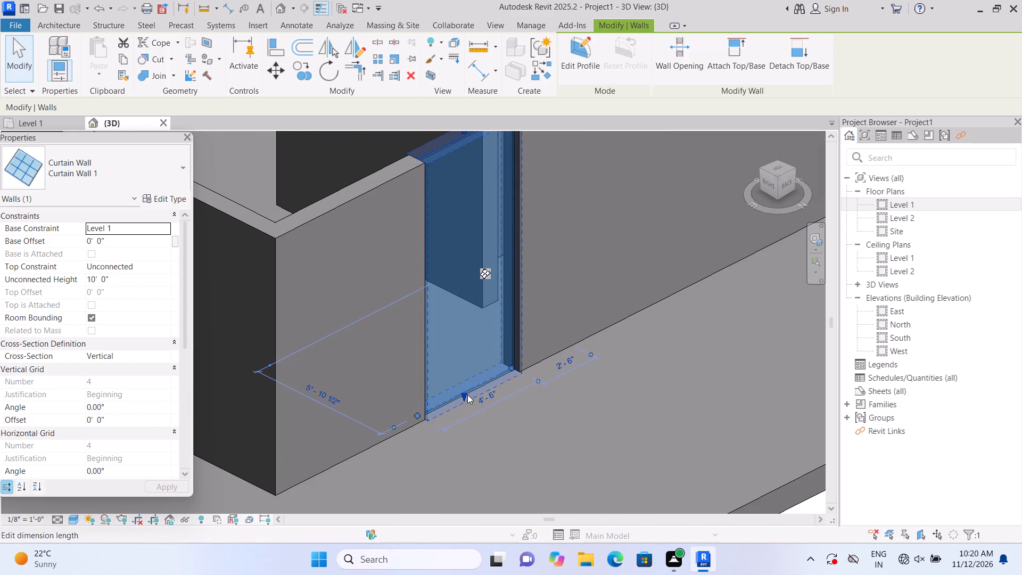
drag(463, 392, 474, 325)
scroll(474, 332, down, 3)
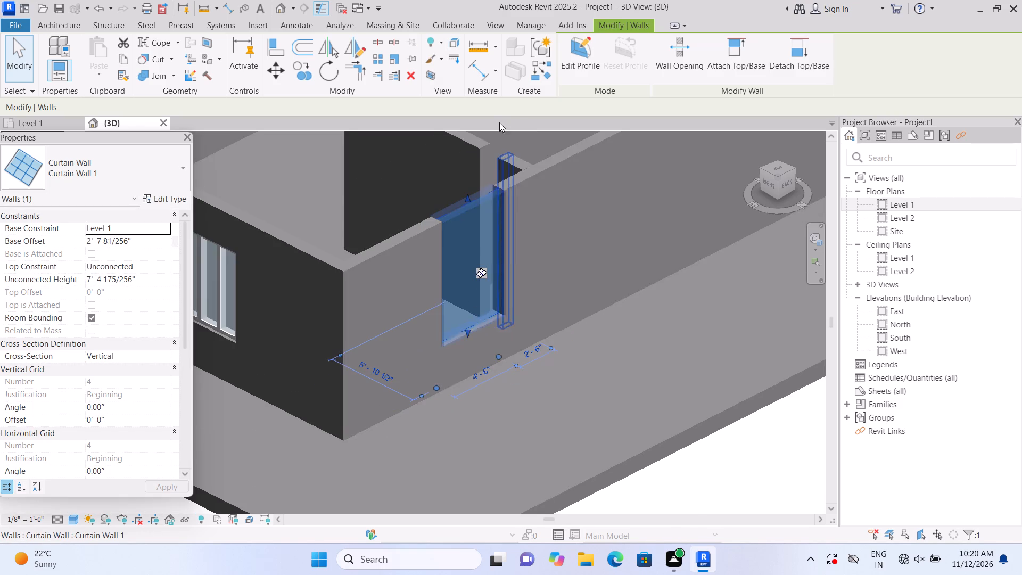
scroll(498, 126, up, 3)
scroll(467, 206, up, 2)
drag(469, 200, 480, 248)
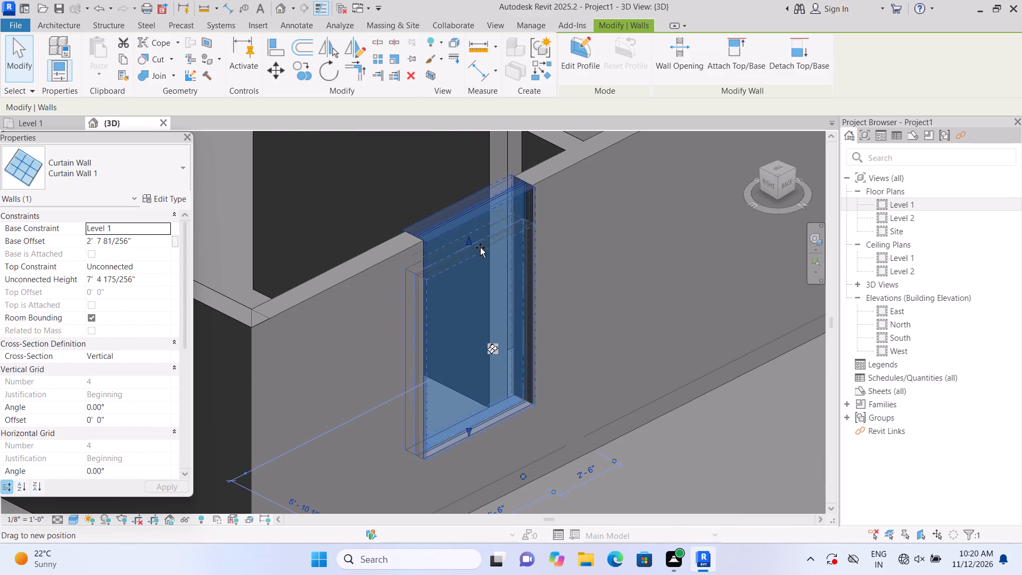
drag(480, 248, 481, 266)
click(481, 266)
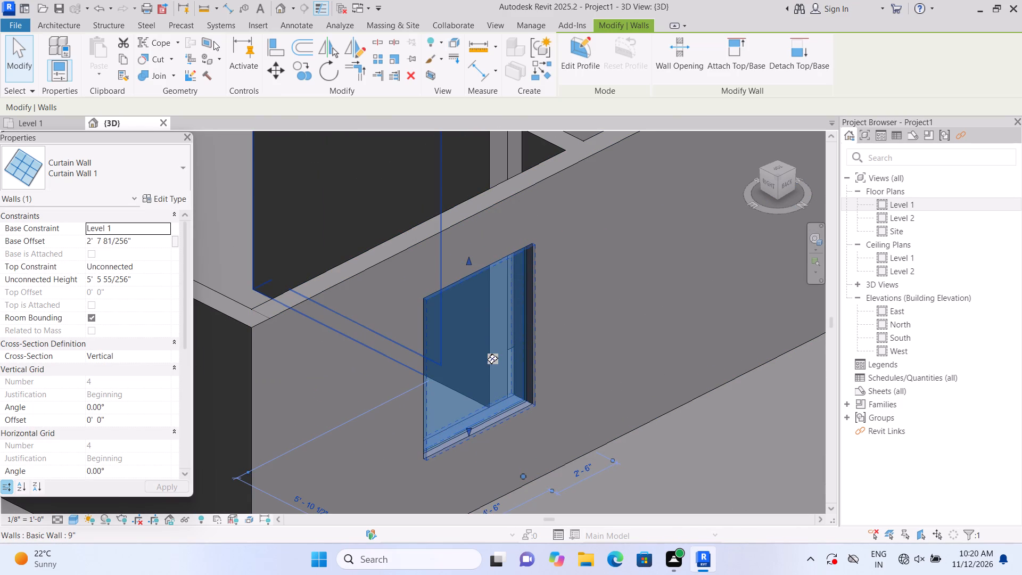
Add one full-height vertical curtain grid line to the 4'-6" window, 1'-10" from its west edge, and delete the stray horizontal grid line.
click(59, 26)
click(368, 70)
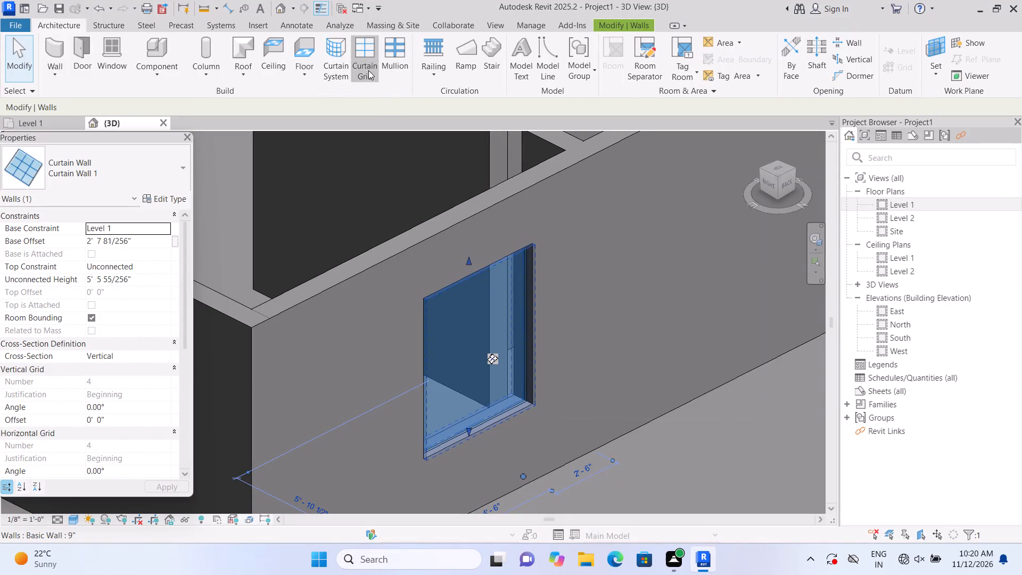
scroll(475, 283, up, 2)
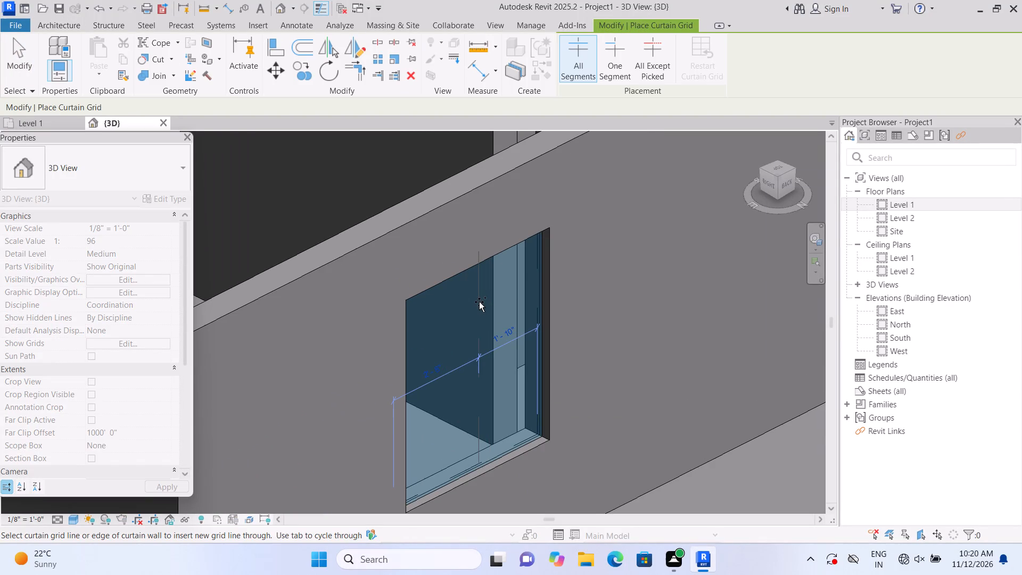
double_click(479, 302)
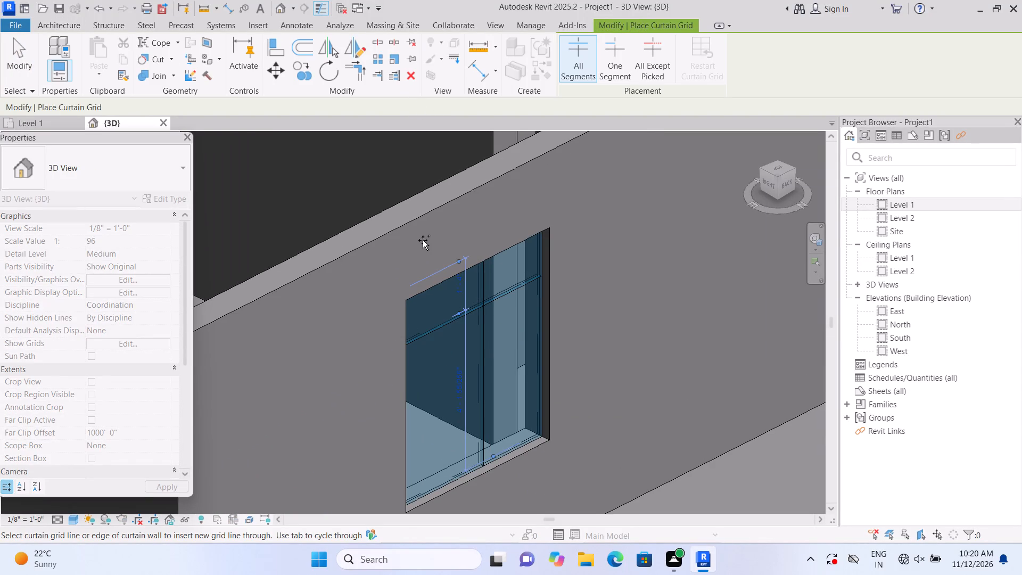
key(Escape)
key(Escape)
click(438, 320)
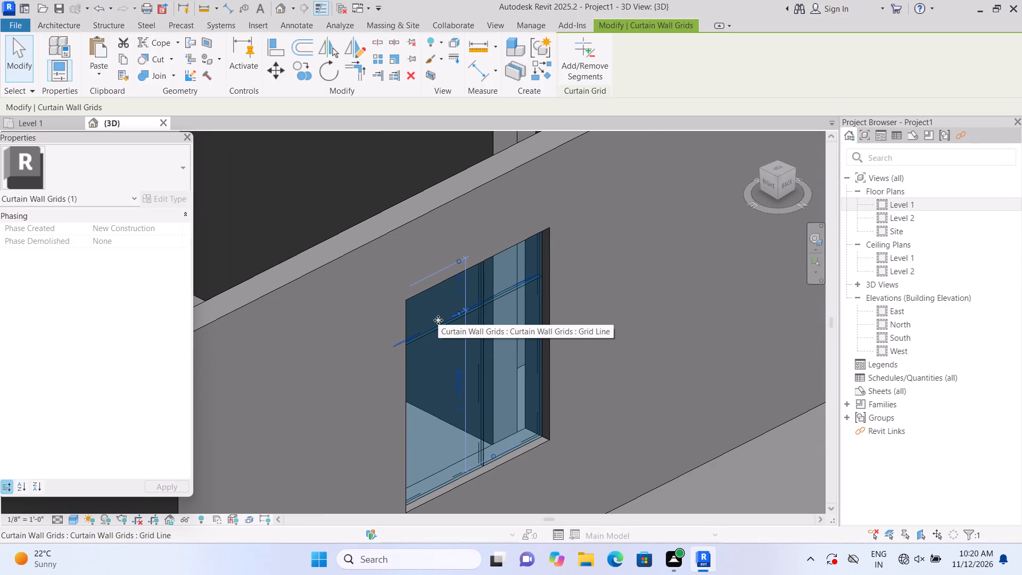
key(Delete)
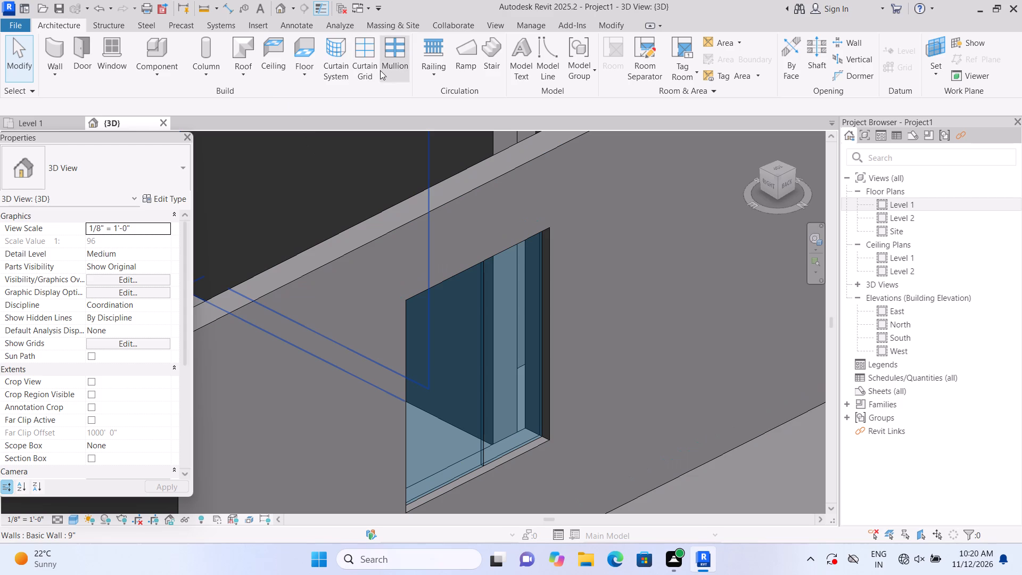
Place 2.5" x 5" rectangular mullions on the vertical grid line and all four perimeter edges of the 4'-6" window.
click(381, 70)
click(469, 319)
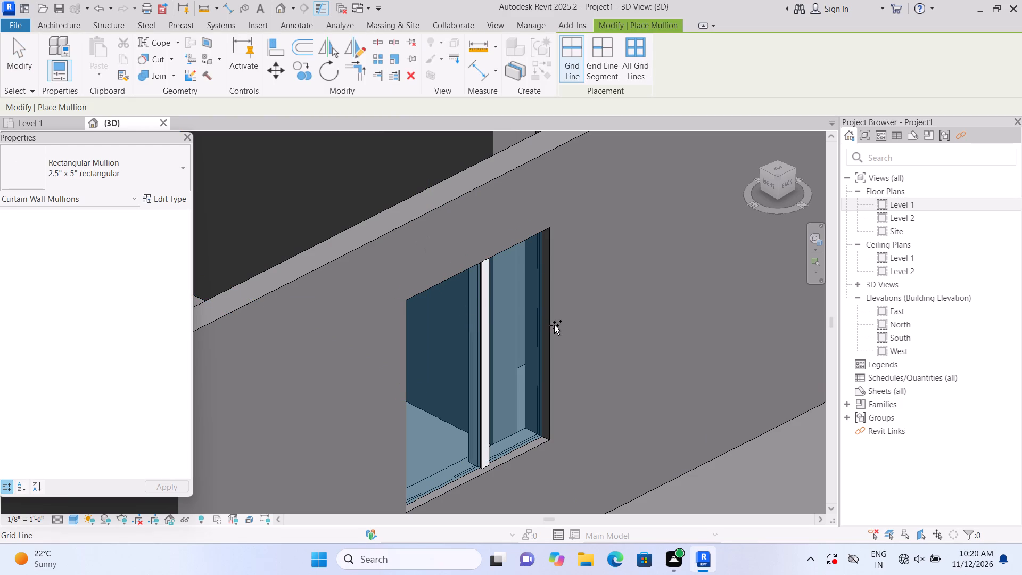
click(546, 325)
click(515, 257)
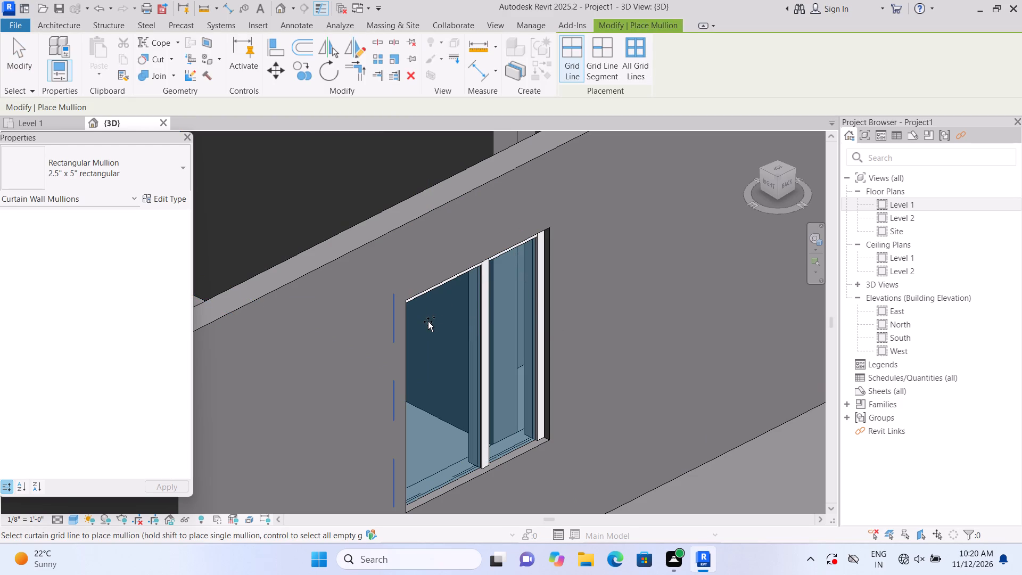
click(428, 322)
click(438, 490)
scroll(434, 469, down, 9)
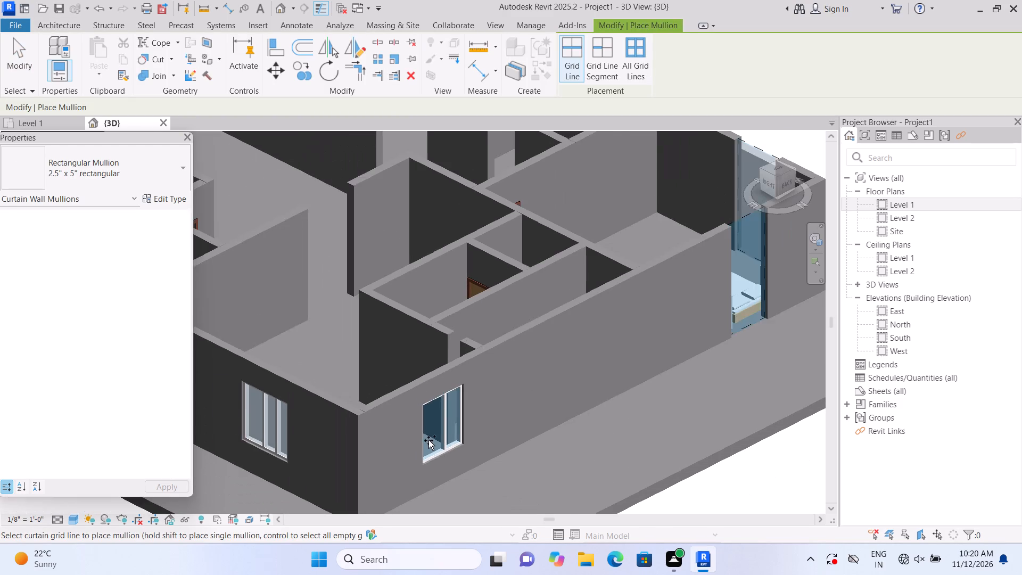
scroll(428, 440, down, 1)
key(Escape)
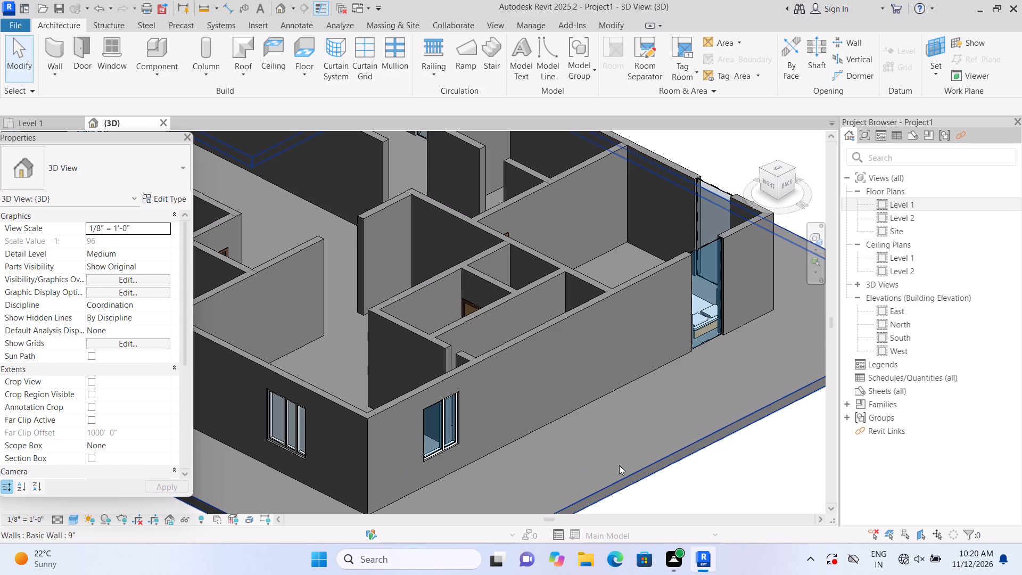
Resize the 4'-0" wide curtain wall near the north wall's west end to a base offset of about 3'-0" and lower its top edge.
middle_drag(767, 455, 635, 476)
scroll(624, 362, up, 3)
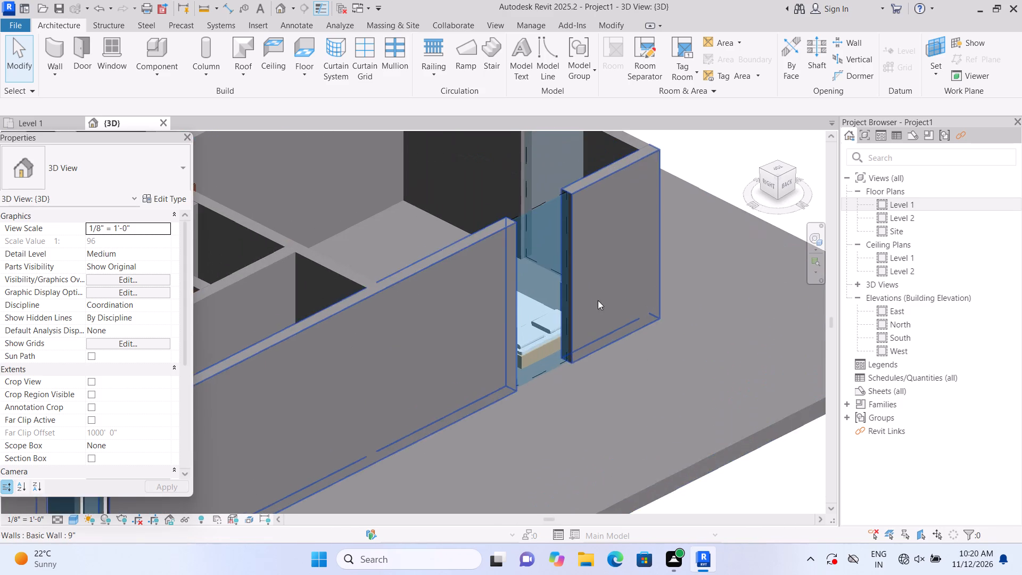
scroll(598, 300, up, 3)
click(540, 287)
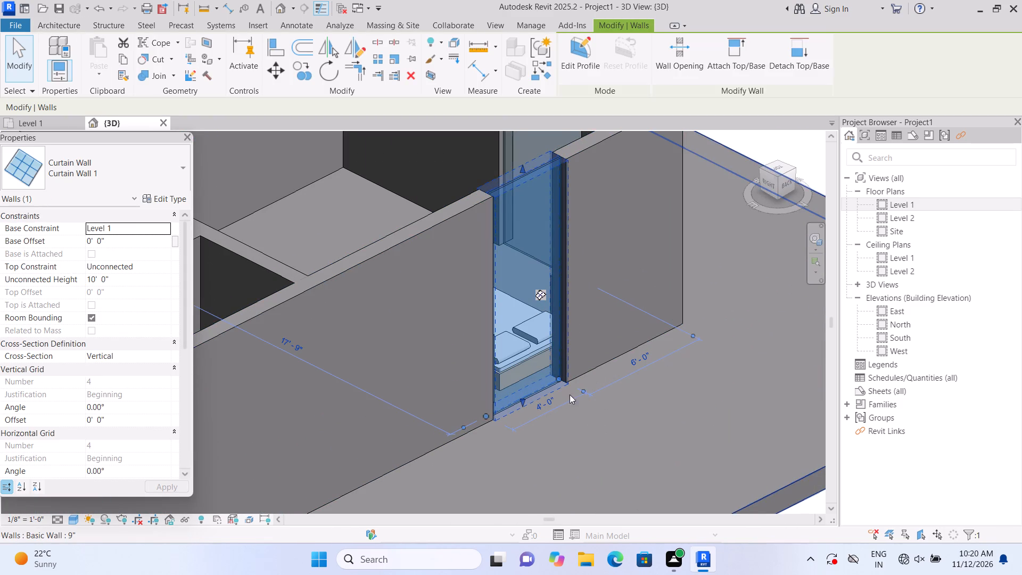
scroll(570, 395, up, 1)
scroll(601, 379, down, 2)
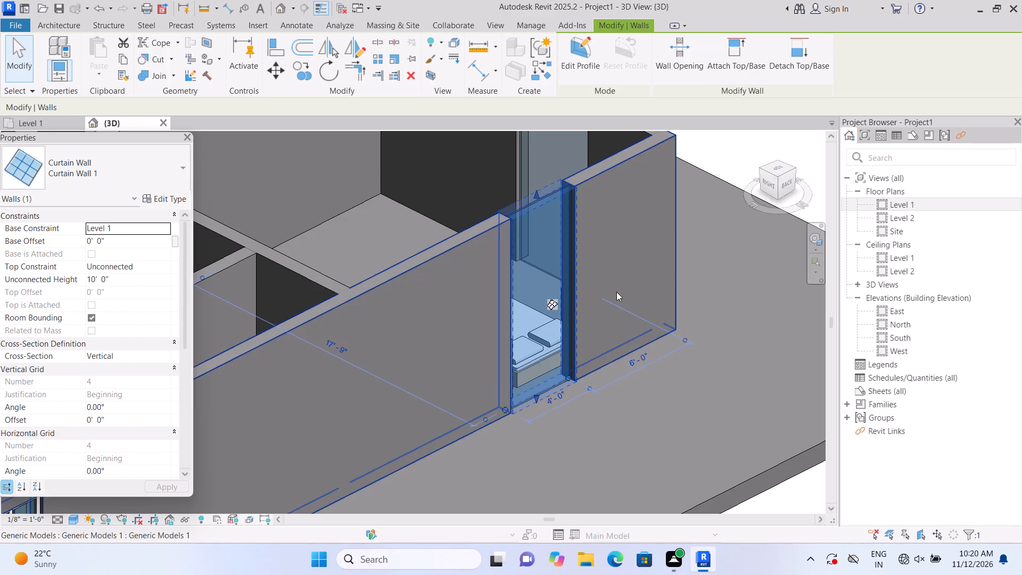
scroll(640, 345, up, 1)
scroll(710, 429, down, 2)
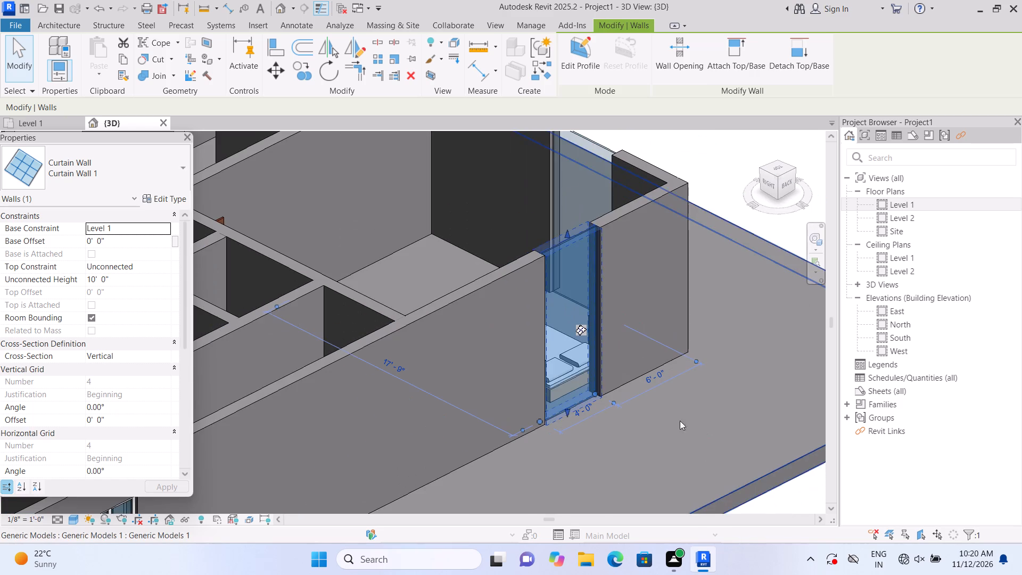
scroll(603, 374, up, 4)
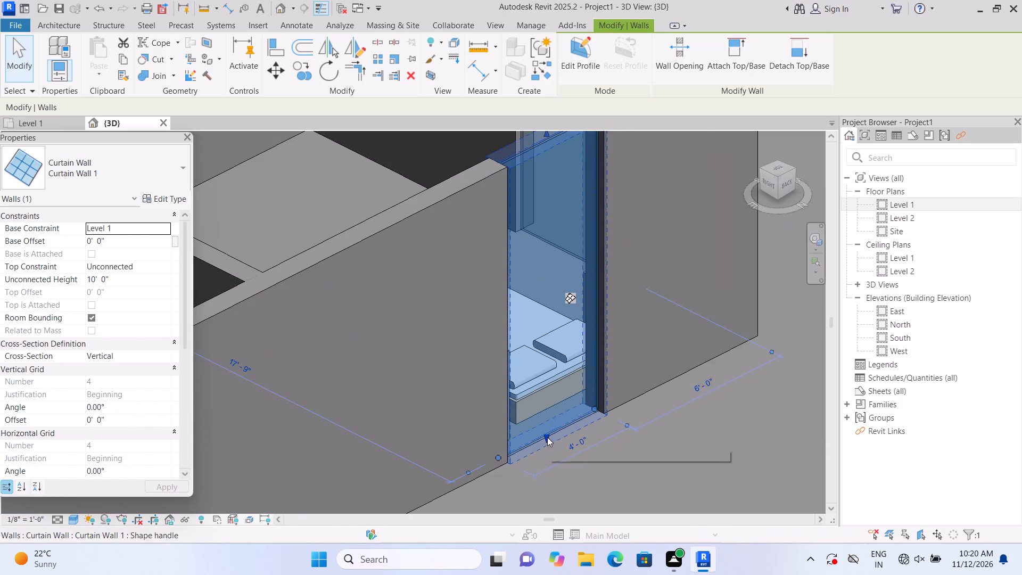
drag(547, 437, 551, 346)
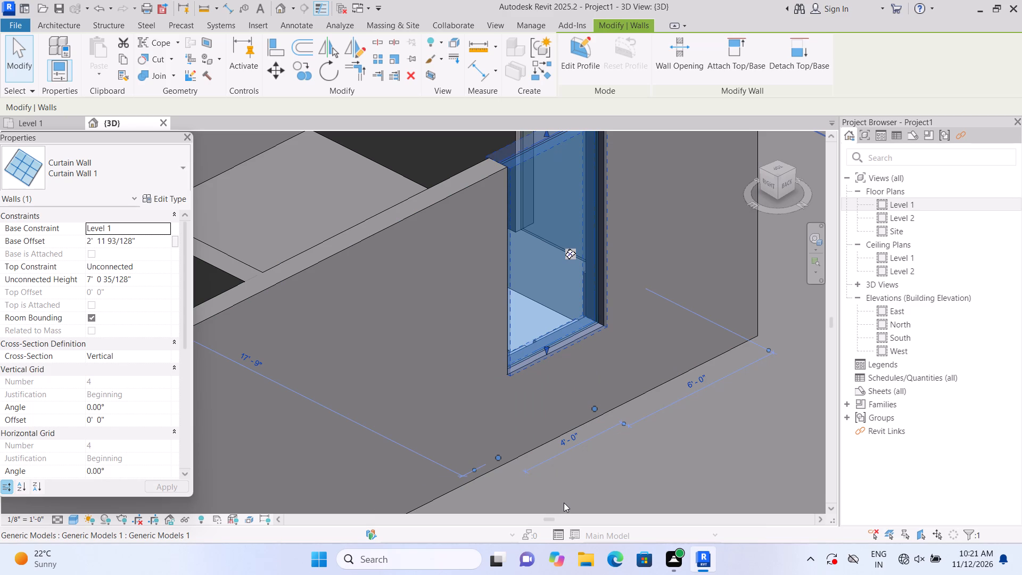
scroll(660, 350, down, 1)
middle_drag(674, 297, 644, 407)
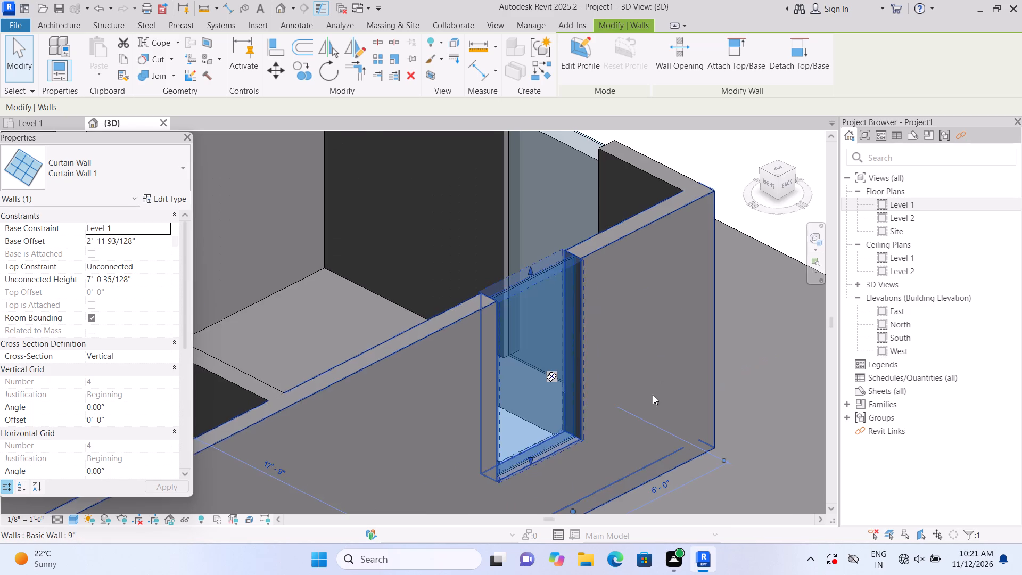
scroll(552, 300, up, 2)
drag(527, 264, 530, 277)
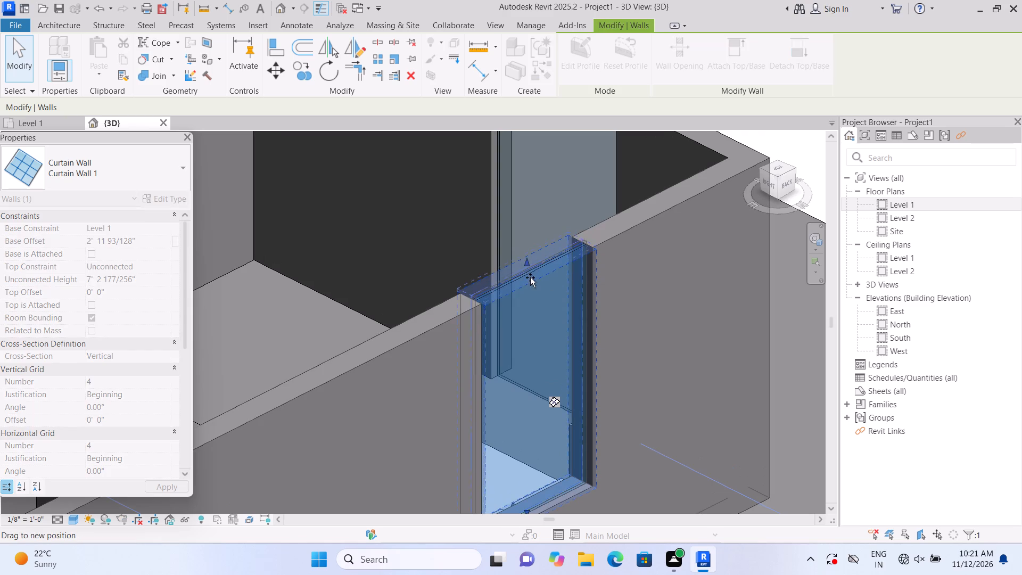
drag(530, 277, 548, 332)
key(Escape)
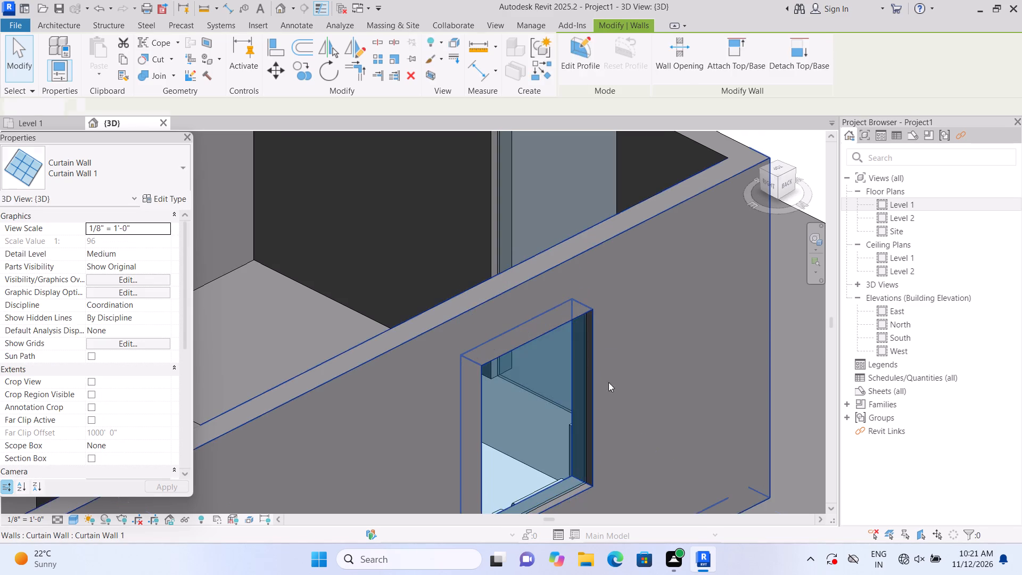
Add one full-height vertical curtain grid line to the 4'-0" window, 2'-4" from its east edge.
middle_drag(624, 394, 584, 274)
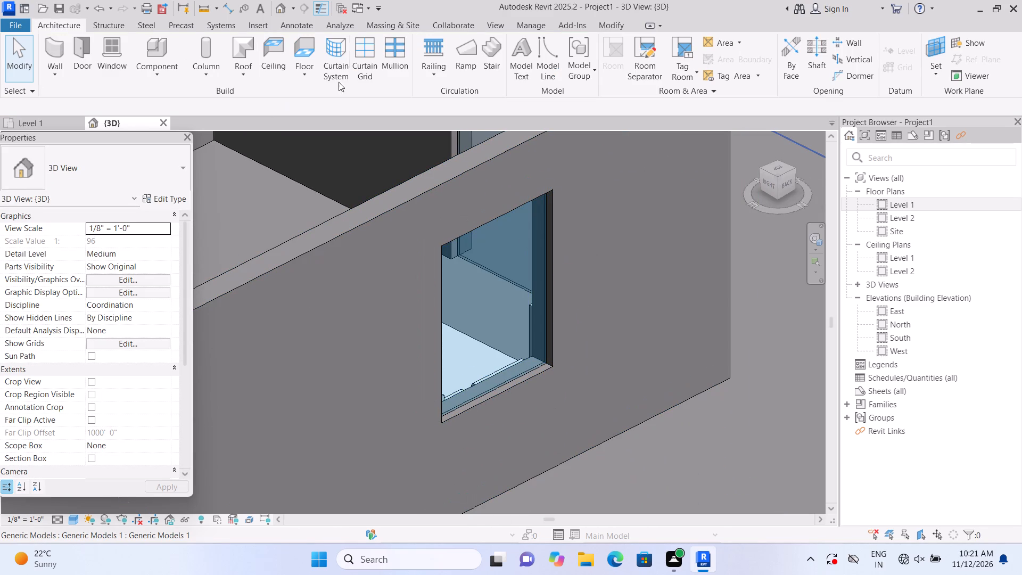
click(377, 73)
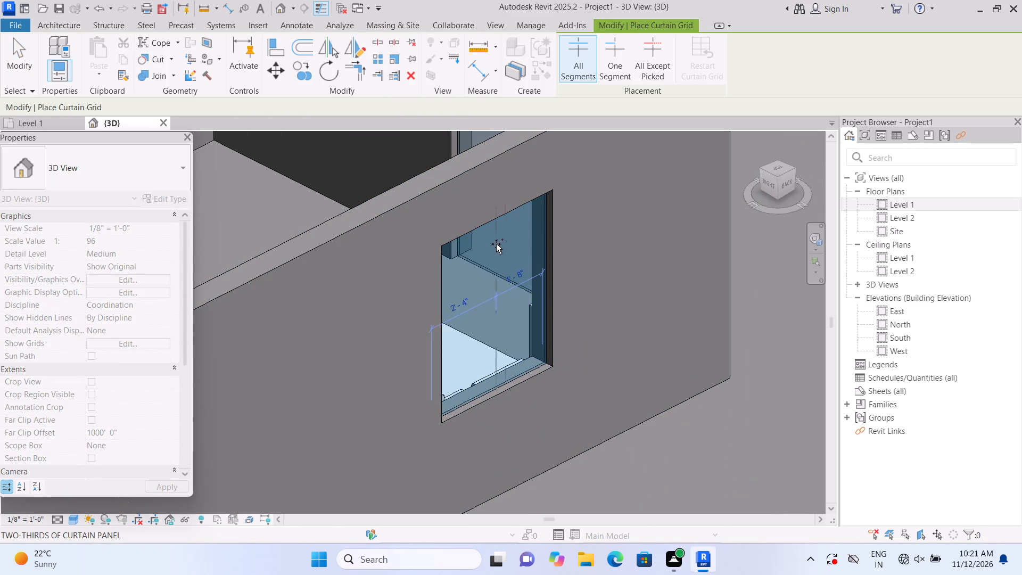
scroll(492, 244, up, 1)
click(498, 241)
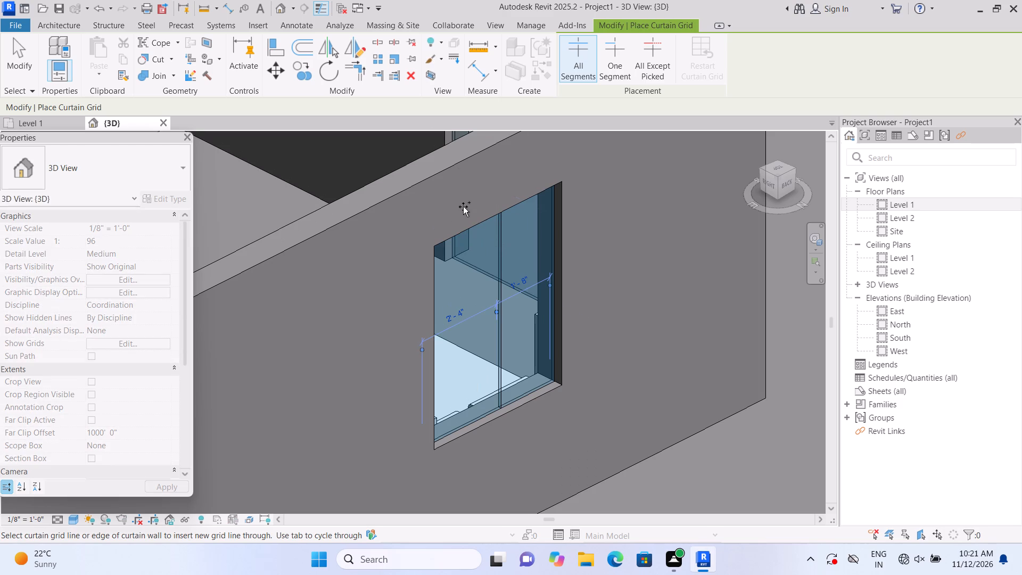
Place 2.5" x 5" rectangular mullions on the vertical grid line and all four perimeter edges of the 4'-0" window.
click(76, 24)
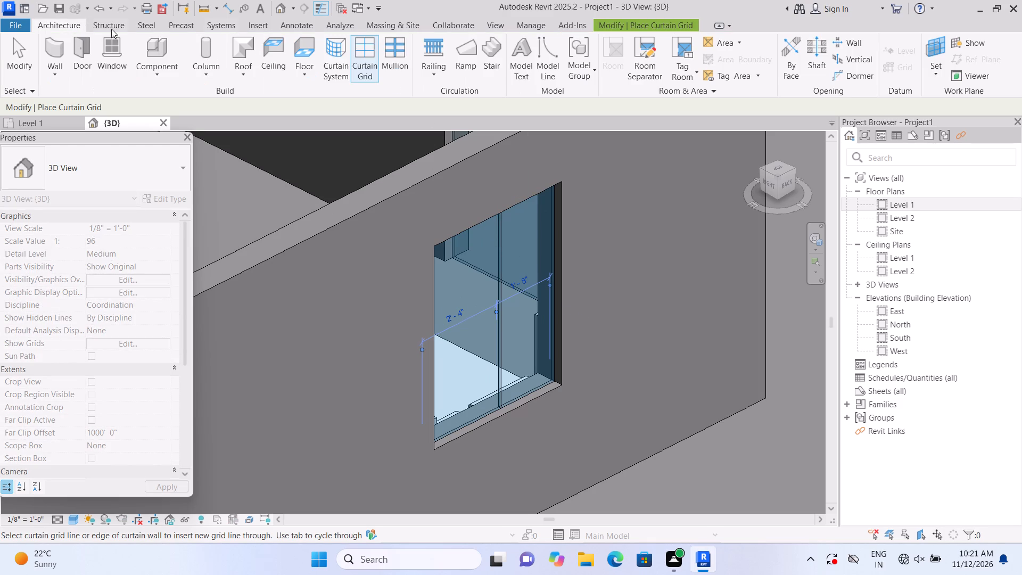
click(403, 60)
scroll(480, 188, up, 1)
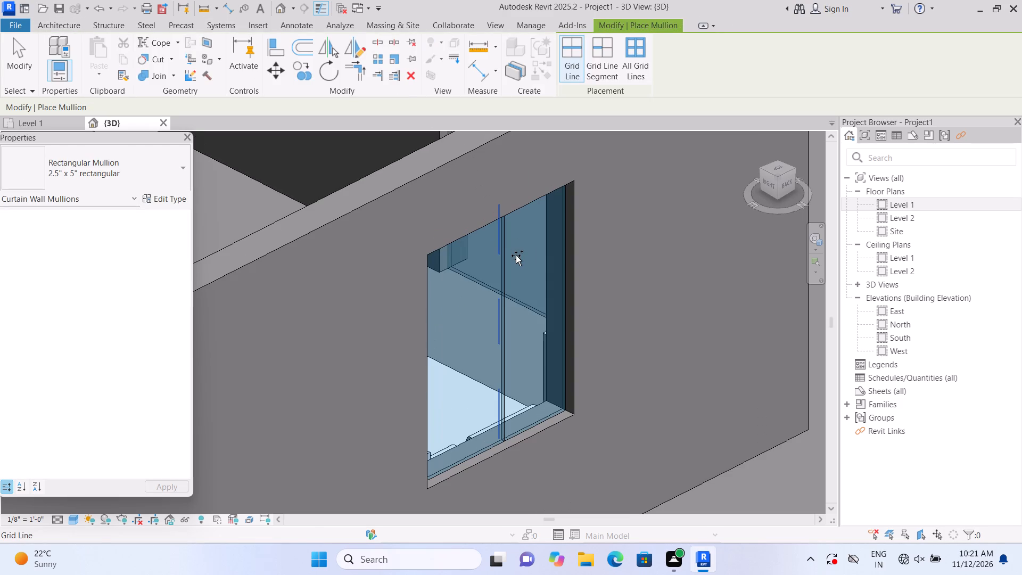
click(516, 257)
click(541, 258)
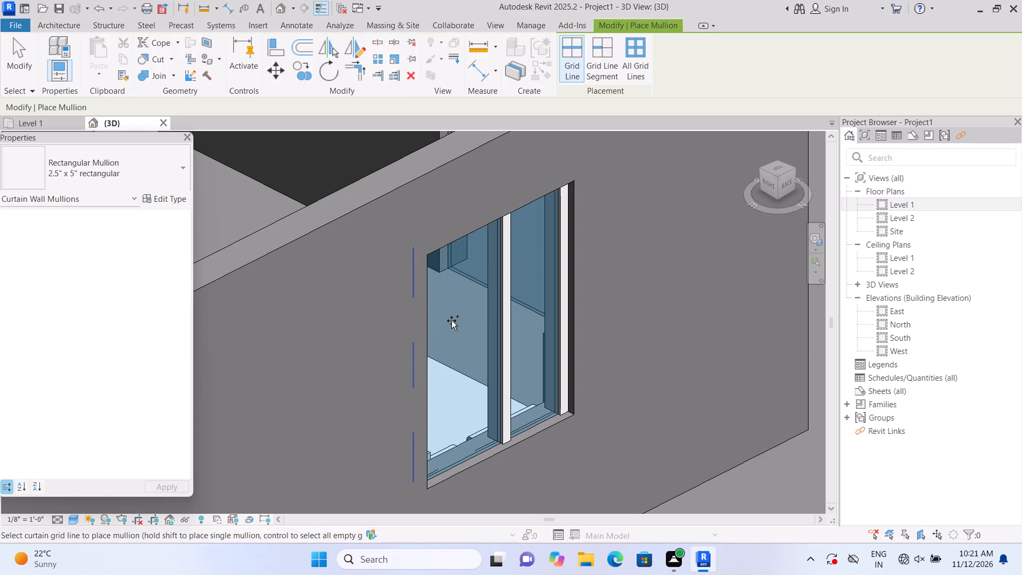
click(449, 319)
click(446, 257)
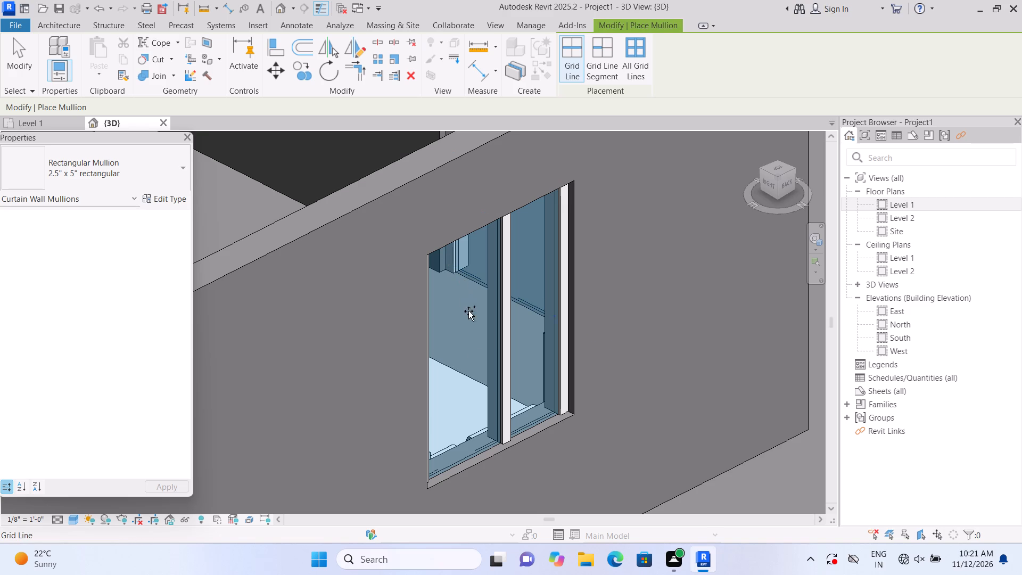
click(484, 452)
scroll(479, 438, down, 3)
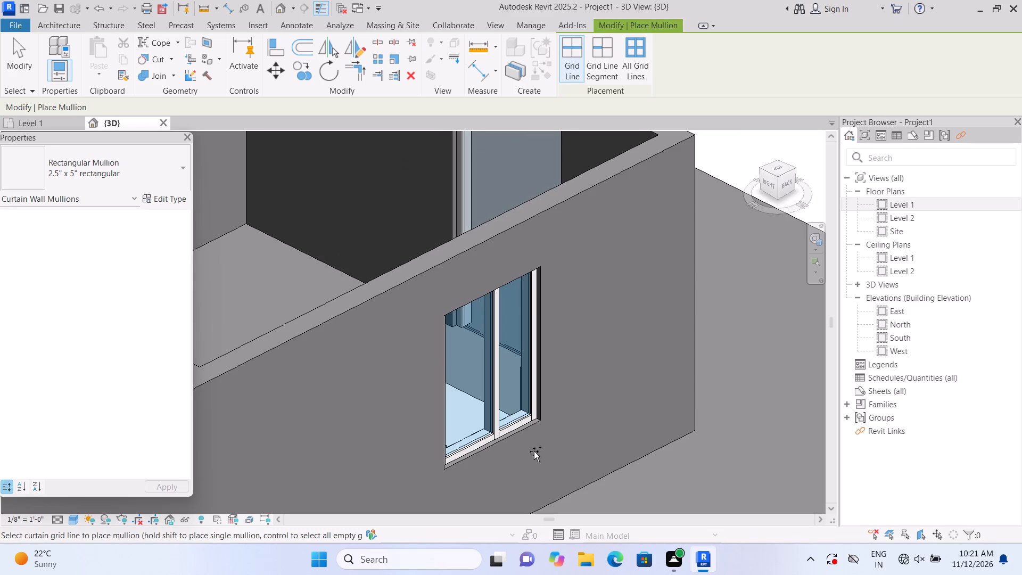
shift+middle_drag(541, 490, 523, 358)
scroll(523, 366, down, 4)
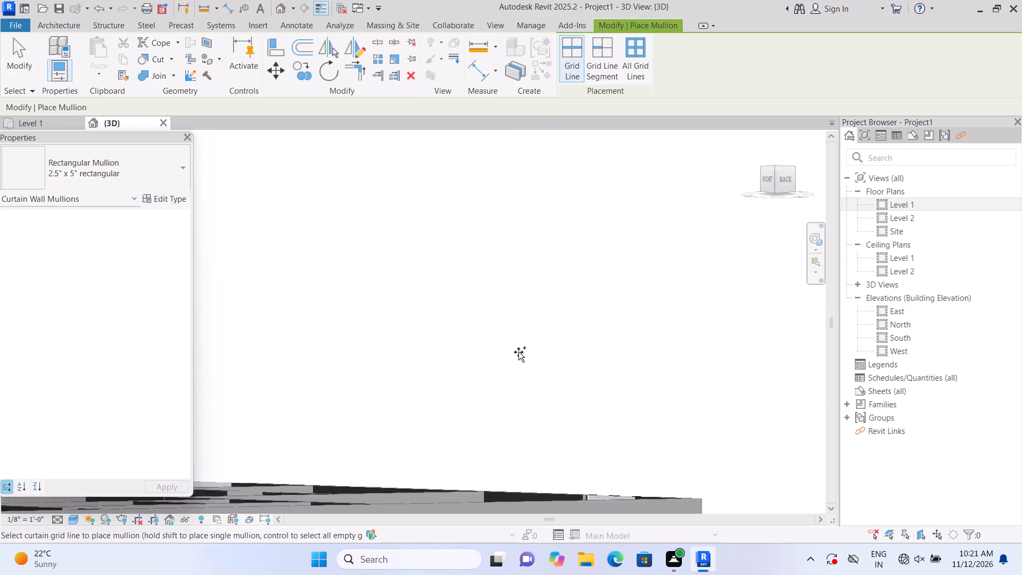
scroll(518, 352, down, 5)
scroll(567, 467, up, 10)
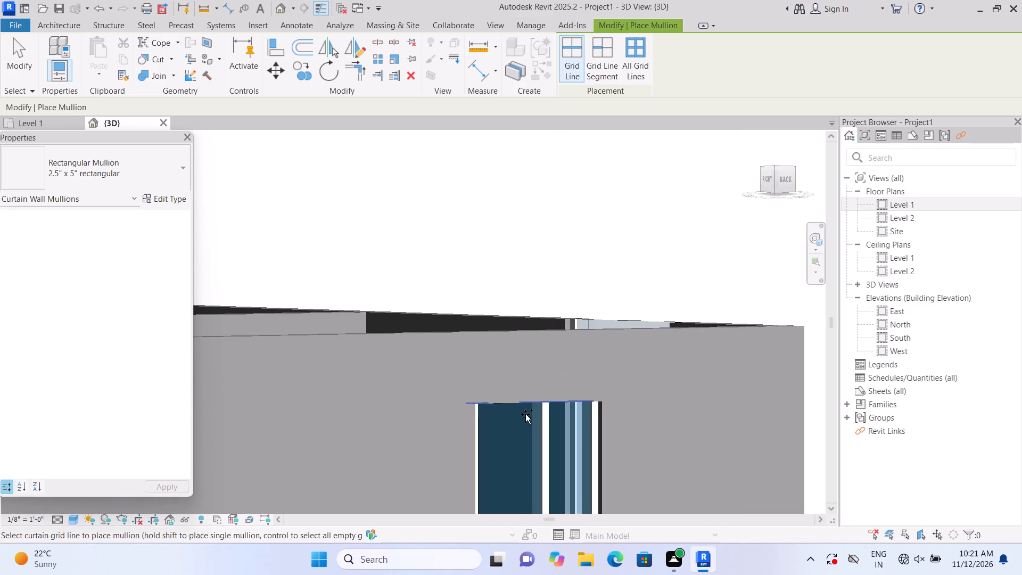
click(523, 408)
scroll(529, 384, down, 8)
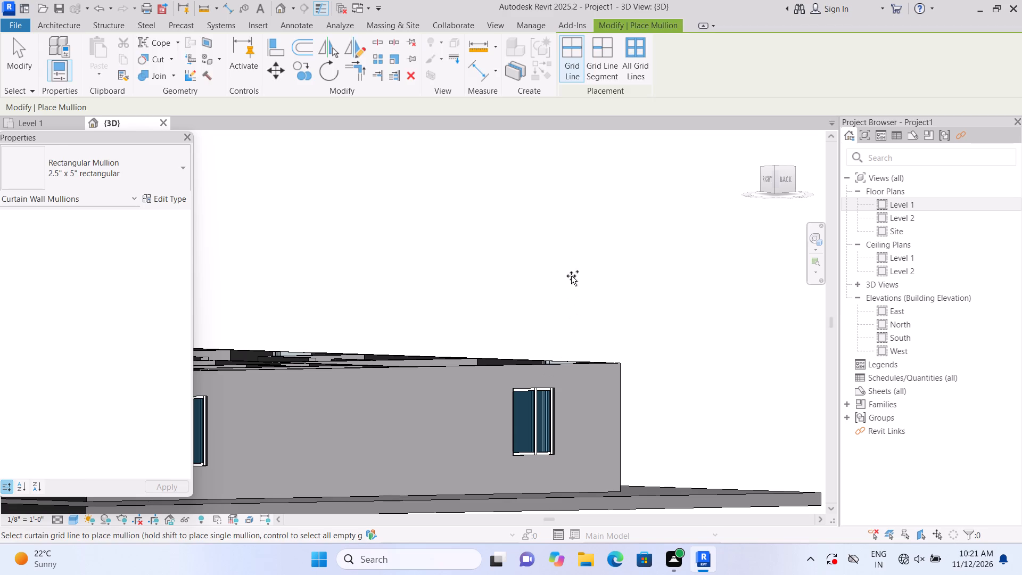
key(Escape)
Resize the 4'-6" wide curtain wall near the west wall's north end to a base offset of about 2'-8" and a height of about 5'-4".
click(752, 136)
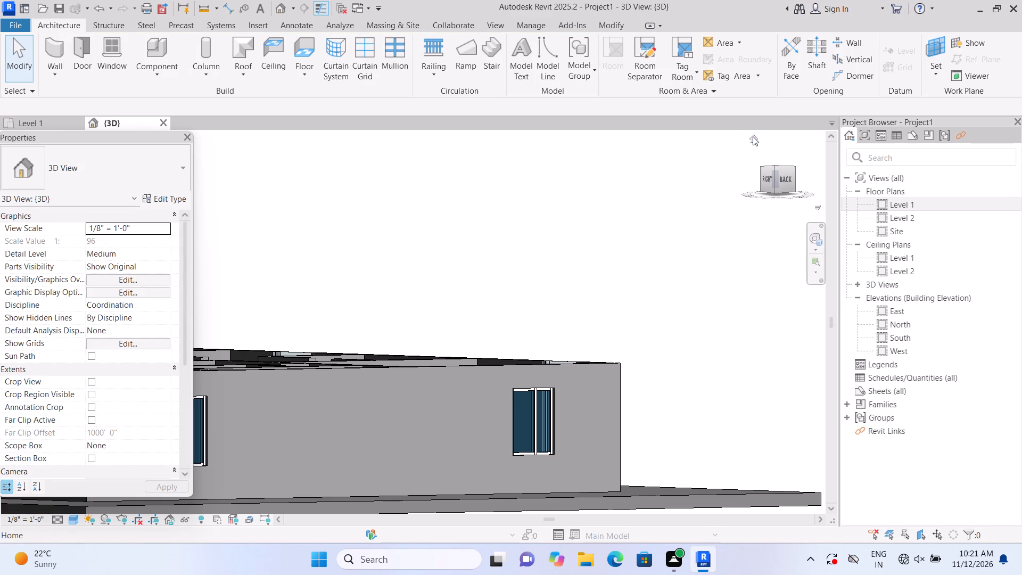
scroll(715, 275, down, 1)
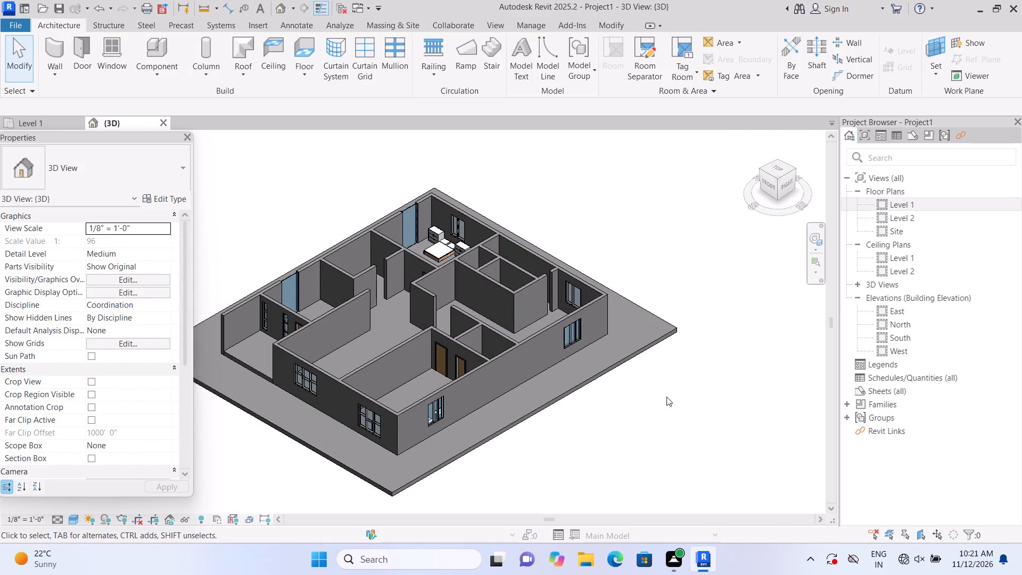
shift+middle_drag(668, 400, 478, 453)
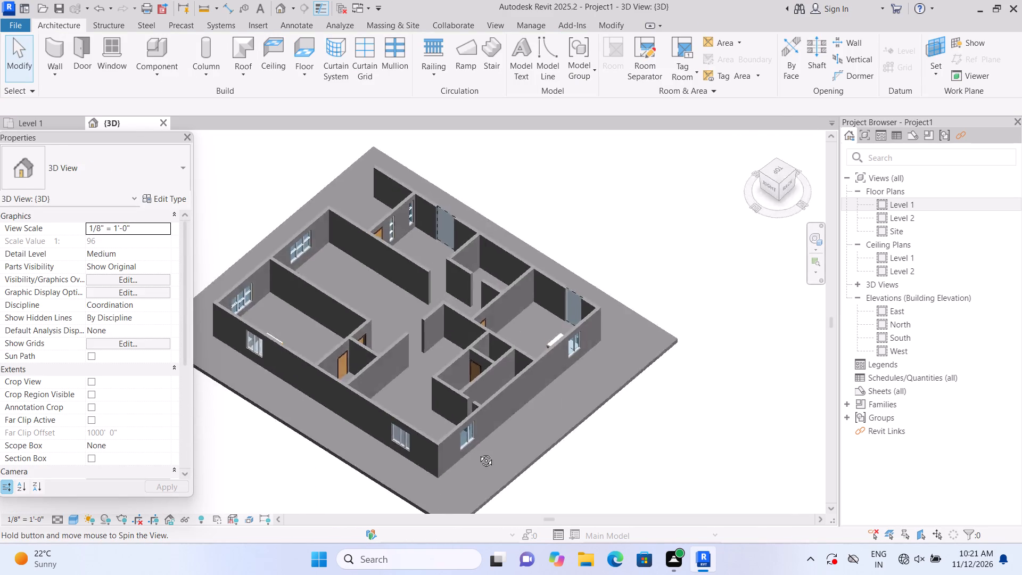
shift+middle_drag(478, 453, 526, 338)
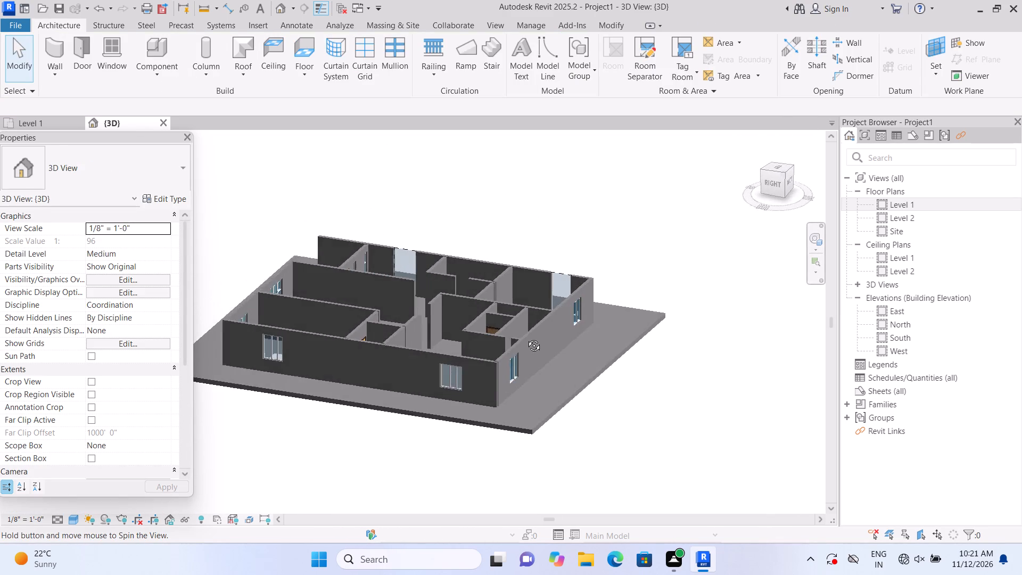
shift+middle_drag(526, 338, 400, 376)
scroll(418, 408, up, 1)
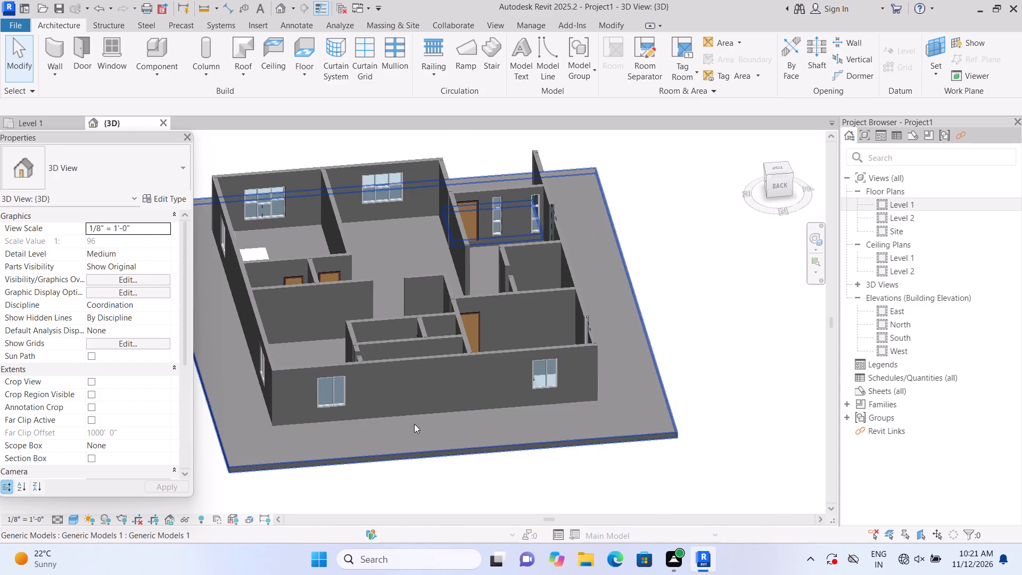
scroll(414, 424, up, 2)
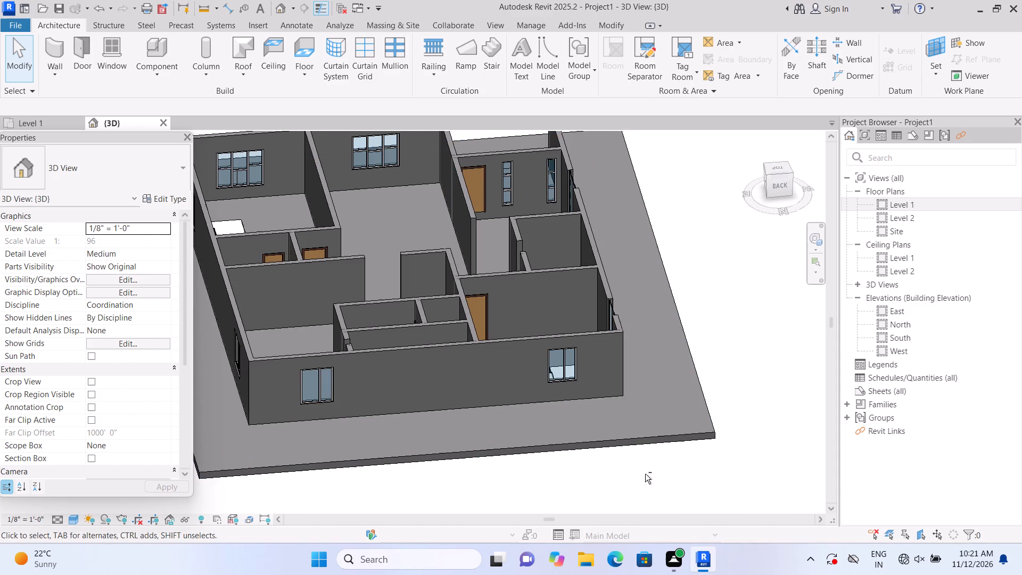
shift+scroll(542, 471, up, 1)
scroll(607, 497, down, 2)
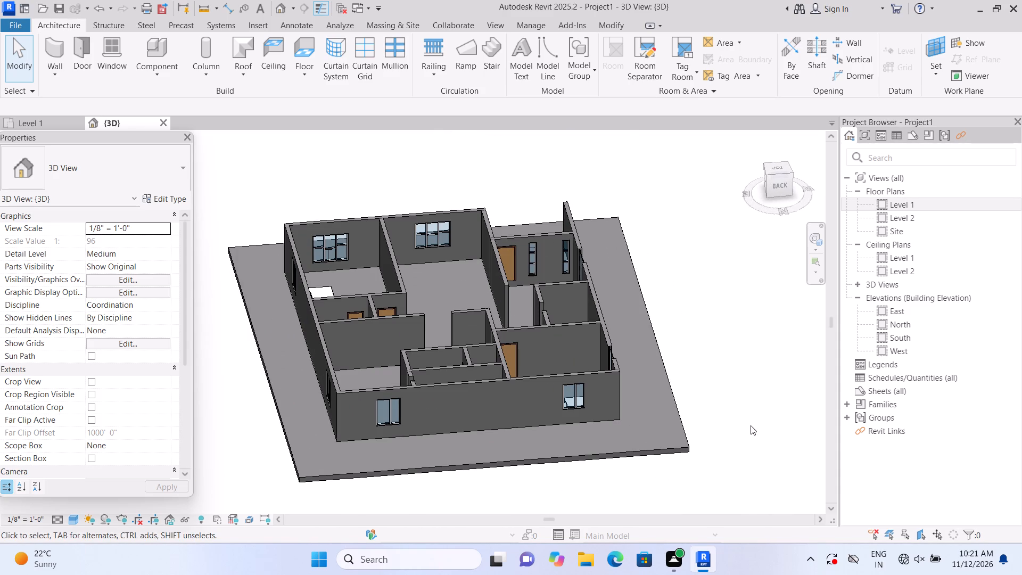
shift+middle_drag(734, 451, 575, 464)
scroll(350, 456, up, 1)
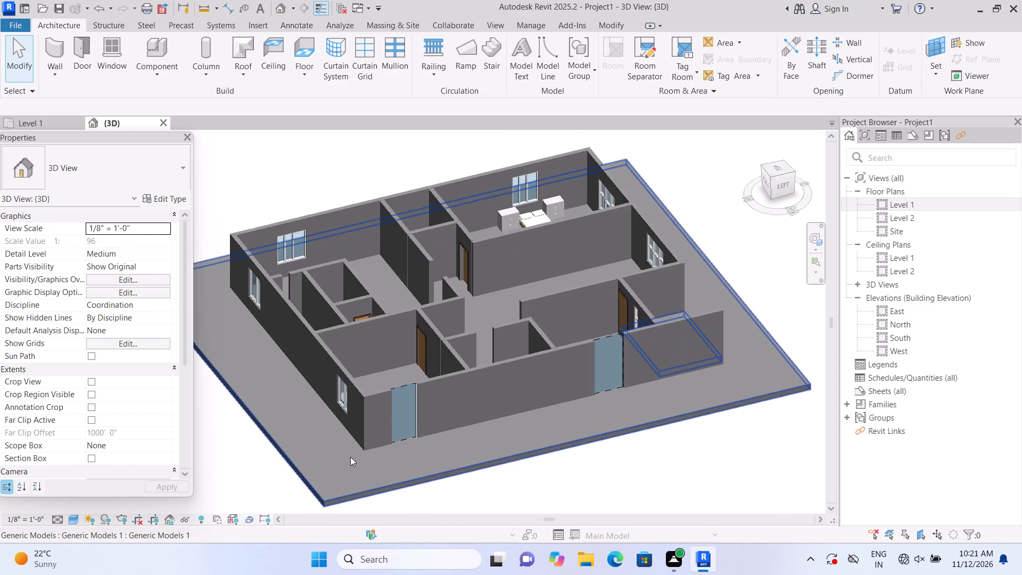
scroll(406, 486, up, 2)
shift+middle_drag(522, 495, 516, 437)
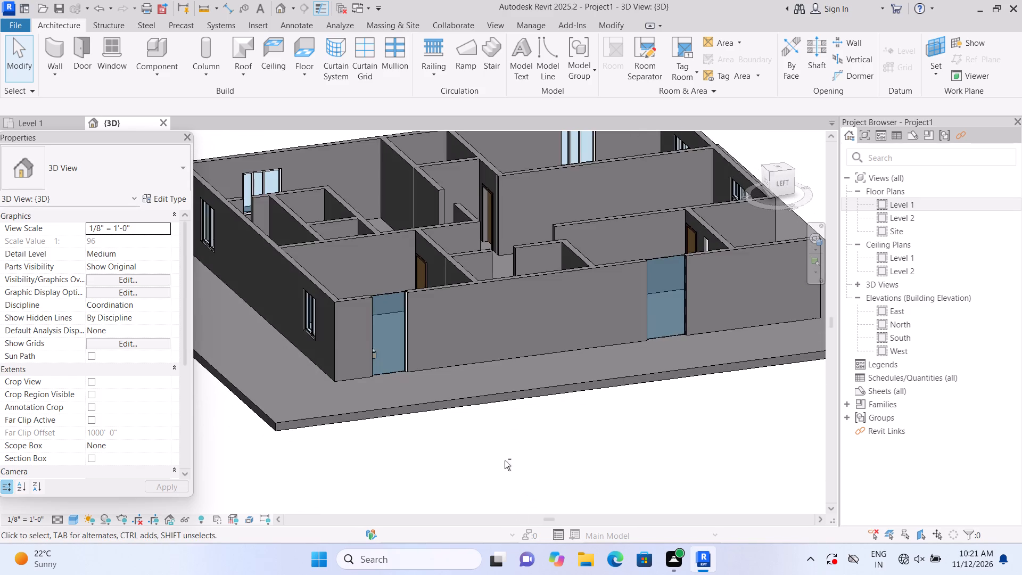
shift+middle_drag(500, 464, 539, 469)
scroll(538, 405, up, 1)
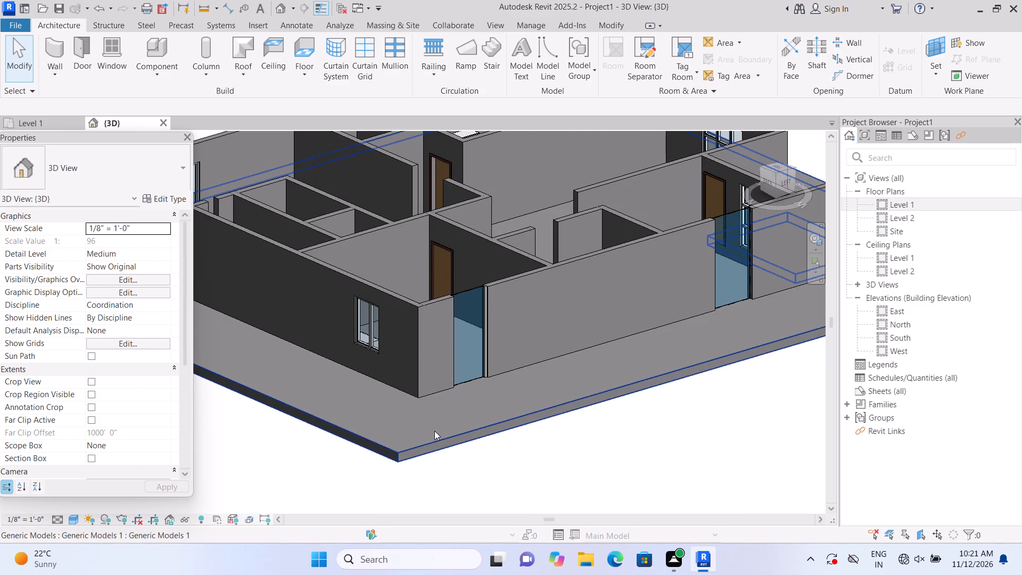
scroll(744, 450, down, 1)
middle_drag(686, 456, 620, 465)
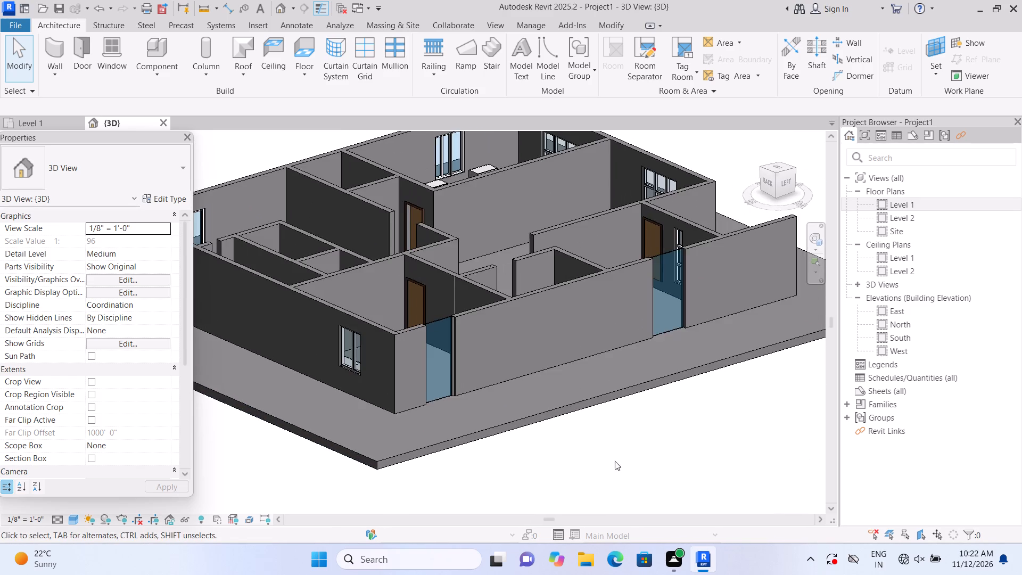
scroll(600, 457, up, 2)
scroll(352, 270, up, 1)
scroll(400, 295, up, 2)
click(405, 318)
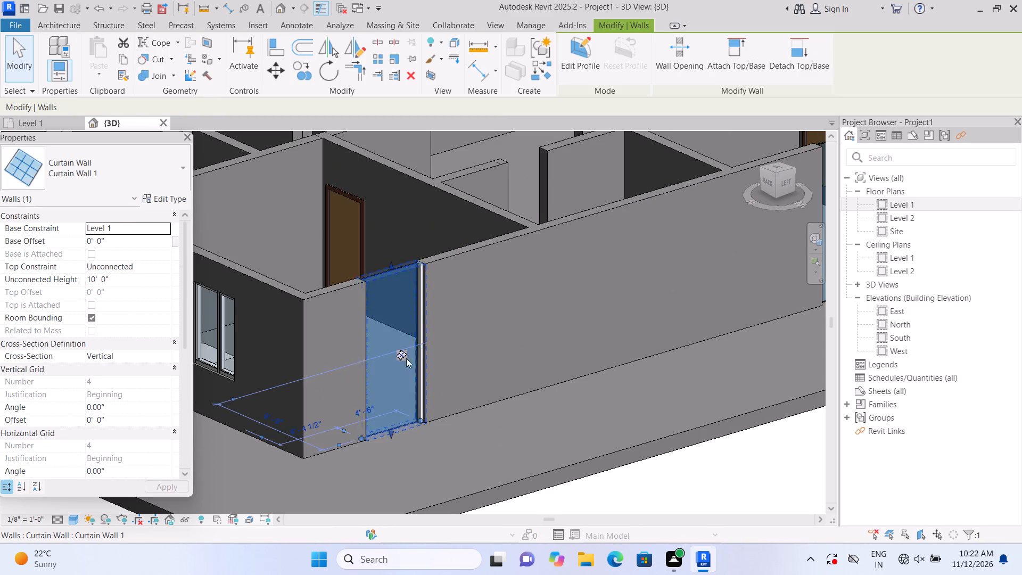
scroll(407, 362, up, 2)
scroll(403, 416, up, 1)
drag(382, 459, 390, 404)
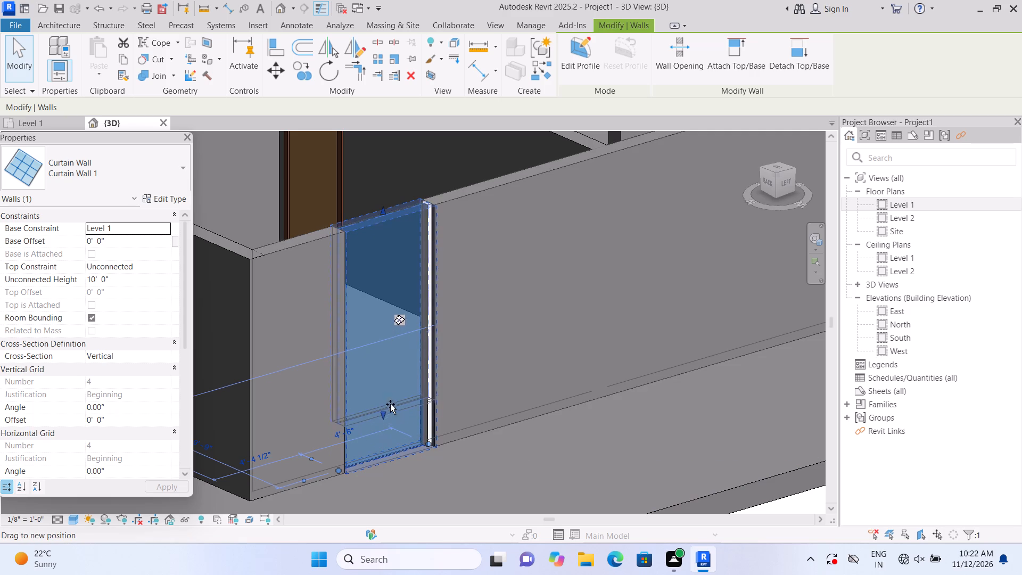
drag(390, 404, 393, 393)
drag(384, 210, 385, 230)
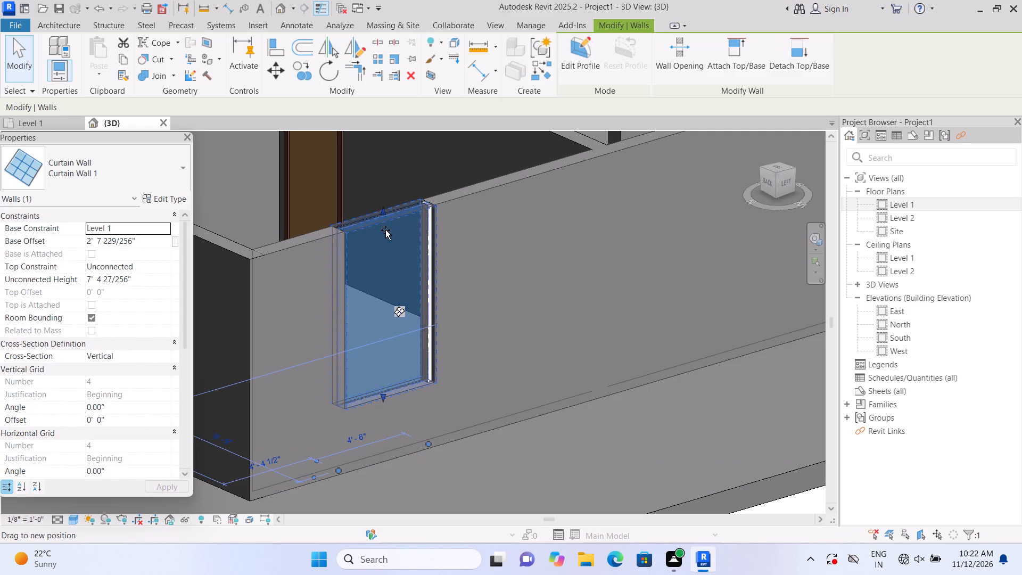
drag(385, 230, 394, 264)
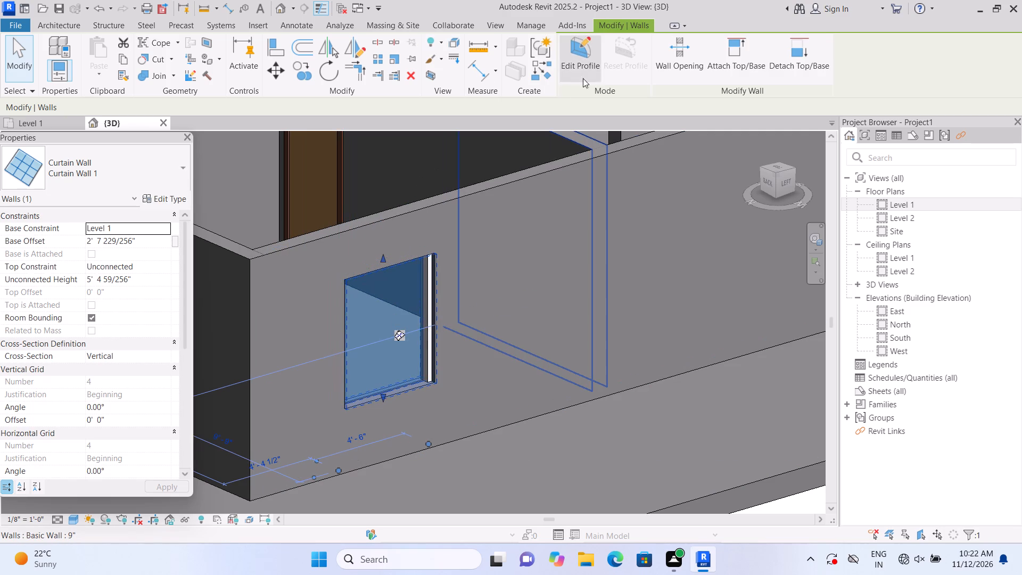
Add curtain grid lines to the resized 4'-6" window near the west wall's north end.
click(47, 28)
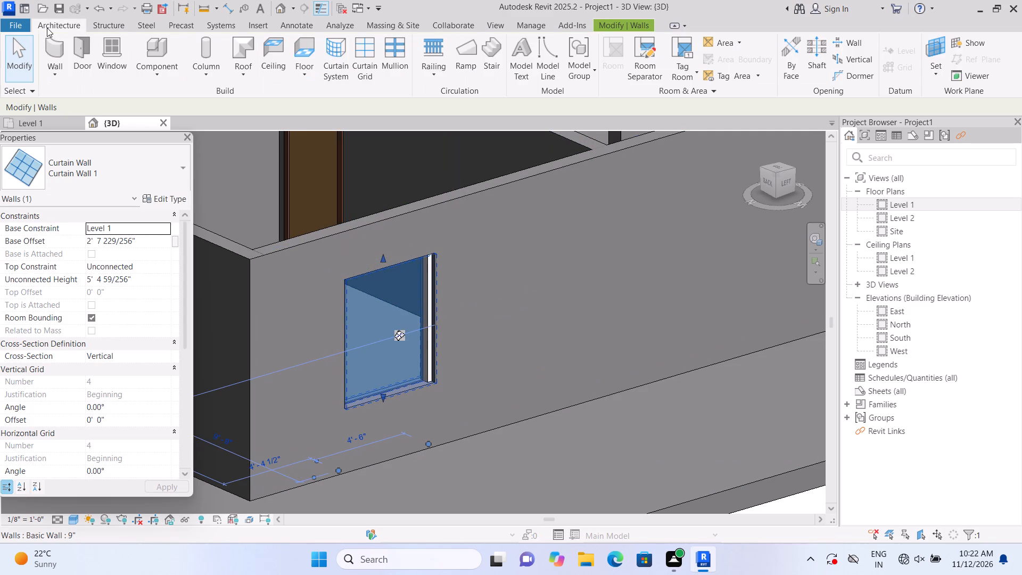
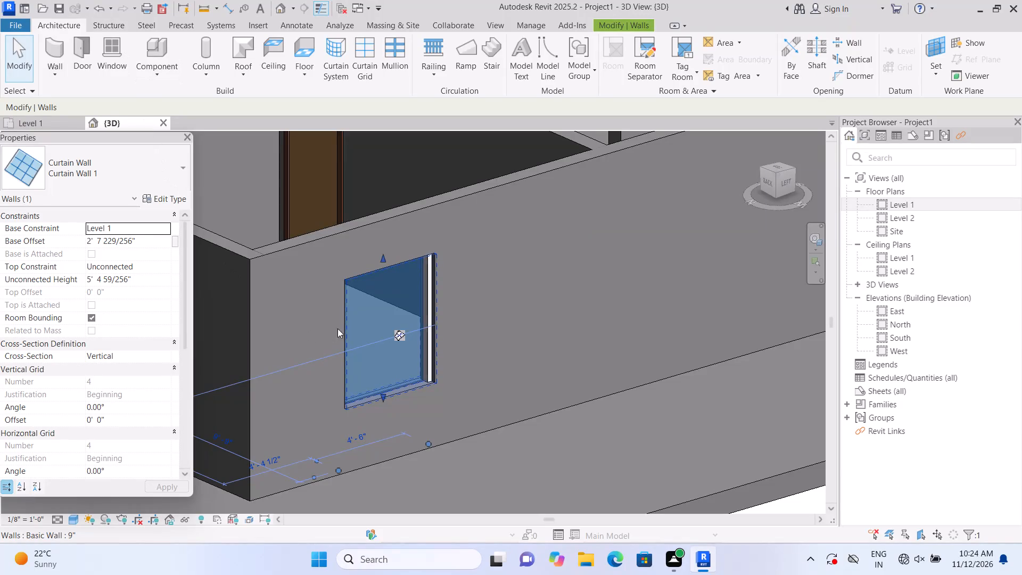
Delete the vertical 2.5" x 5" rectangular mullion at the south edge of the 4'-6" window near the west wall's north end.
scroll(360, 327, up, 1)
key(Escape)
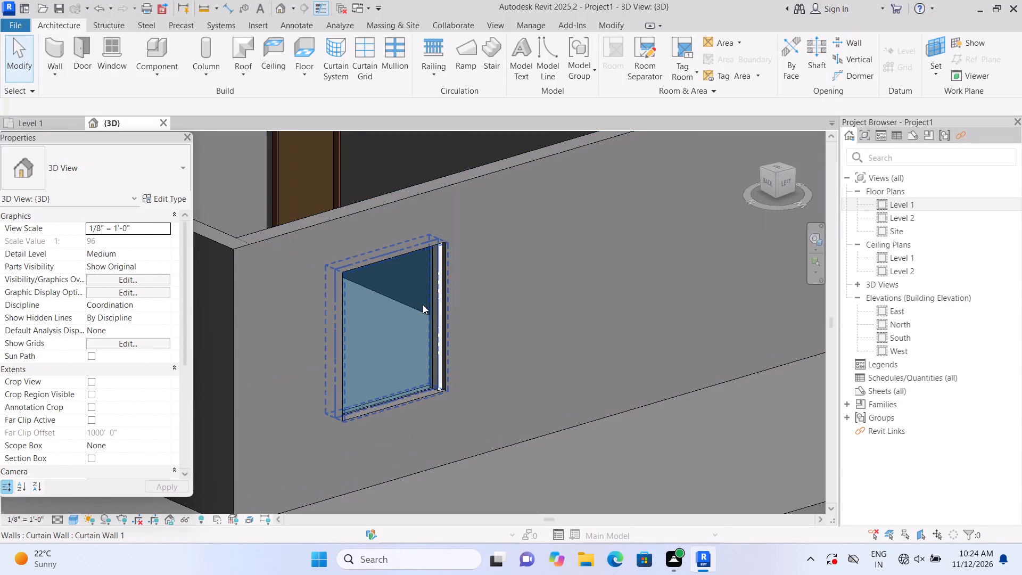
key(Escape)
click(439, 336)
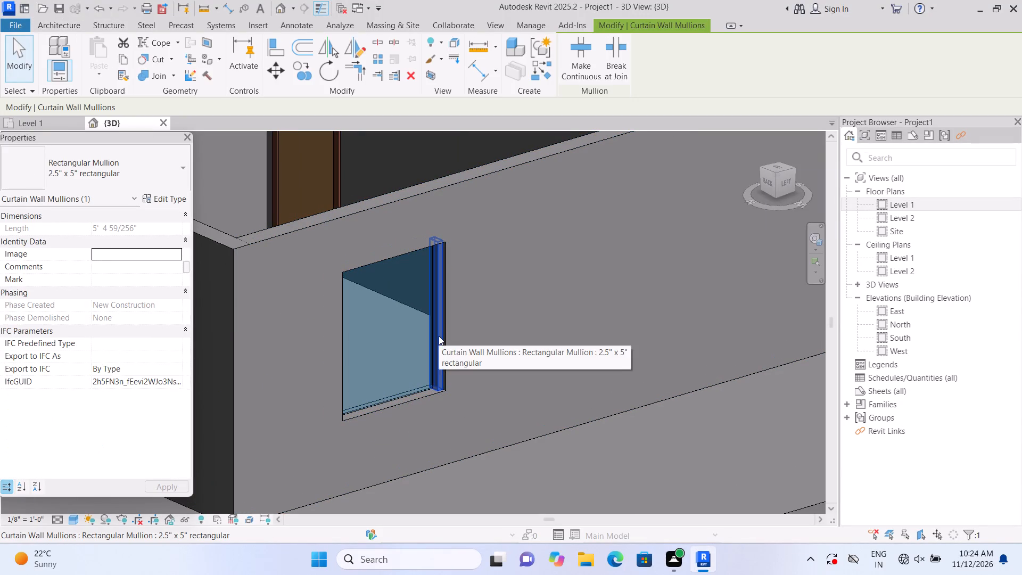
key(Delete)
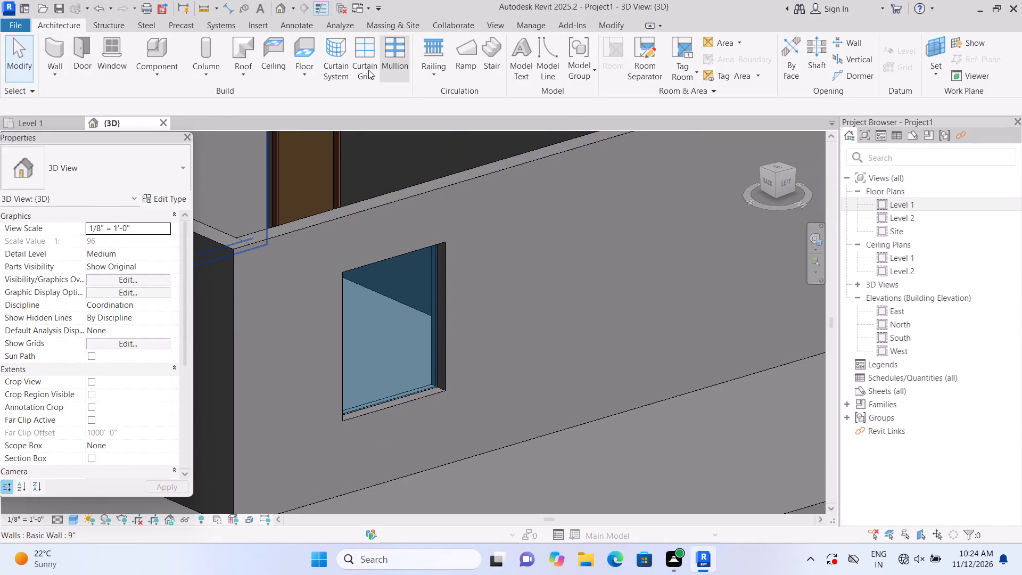
Add a full-height vertical curtain grid line to the 4'-6" window, 2'-7" from its north edge and 1'-11" from its south edge.
click(368, 70)
scroll(391, 270, up, 1)
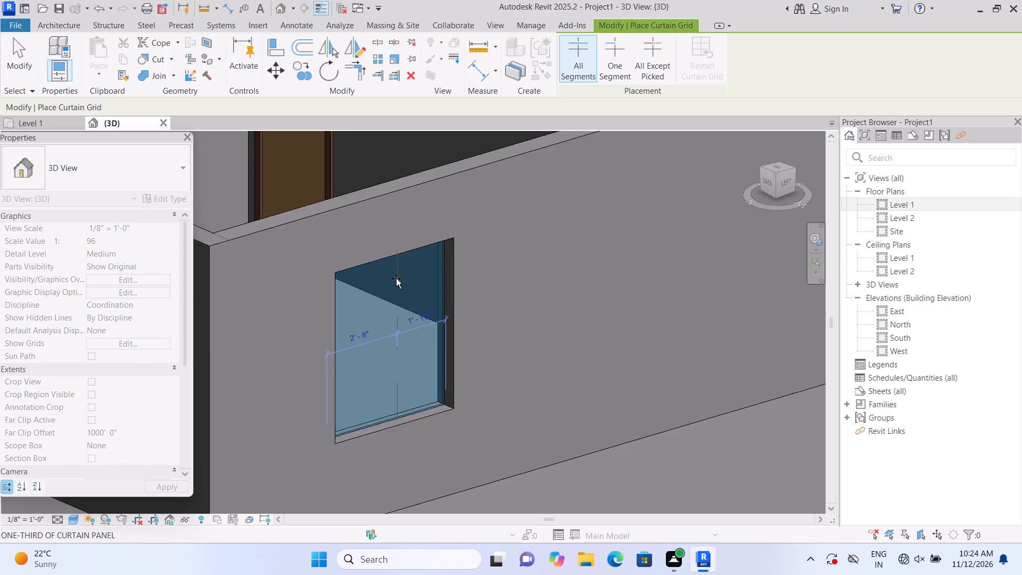
scroll(396, 278, up, 2)
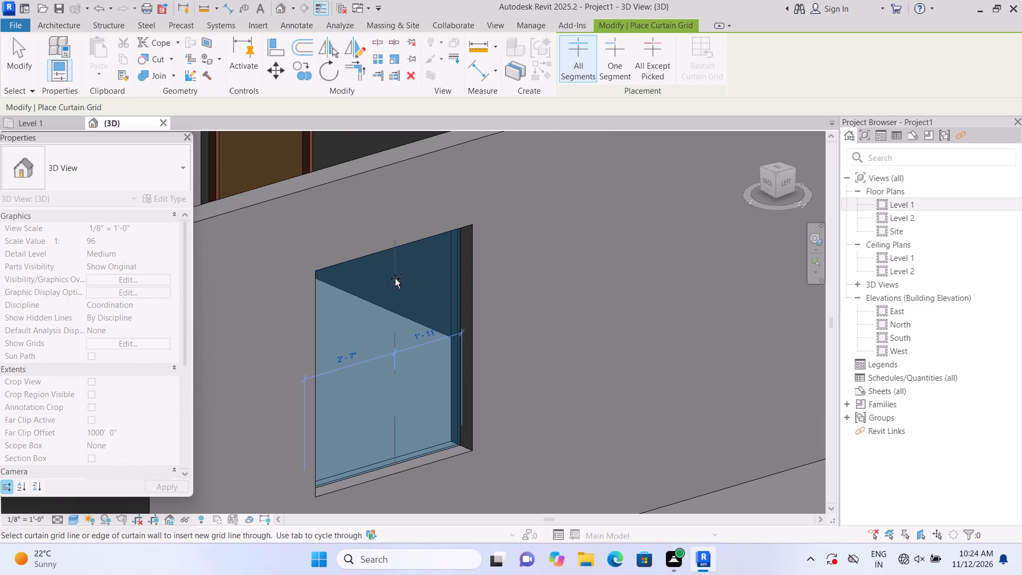
click(395, 278)
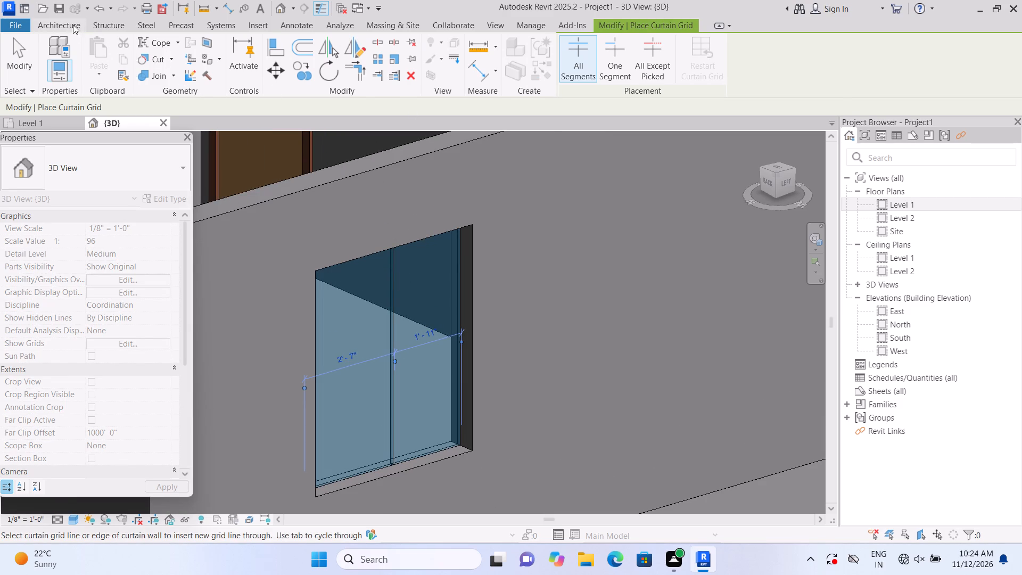
Place 2.5" x 5" rectangular mullions on the vertical grid line and all four perimeter edges of the 4'-6" window.
click(73, 24)
click(391, 77)
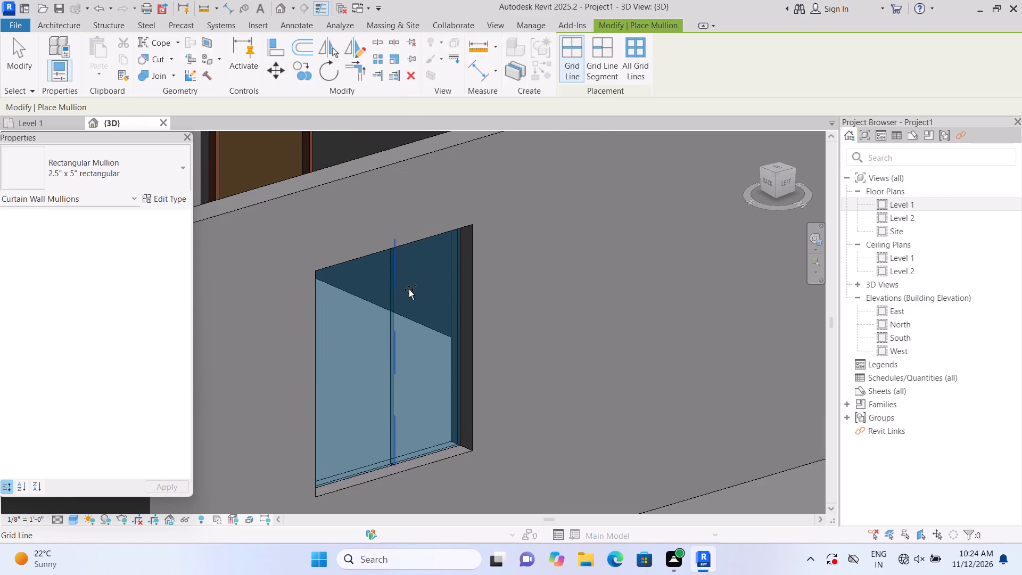
click(408, 291)
click(451, 289)
double_click(320, 318)
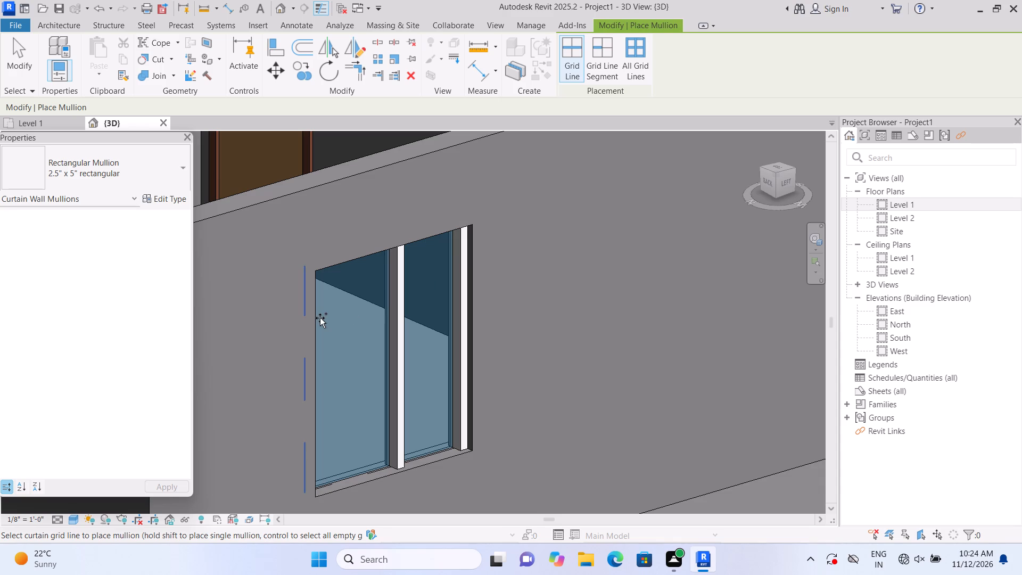
click(367, 272)
click(377, 460)
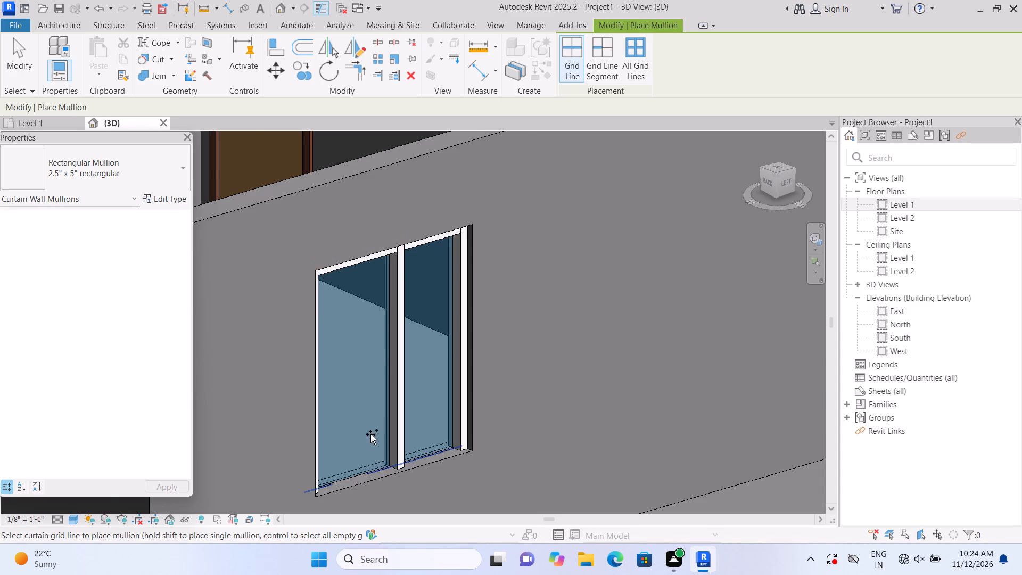
scroll(368, 425, down, 7)
key(Escape)
middle_drag(593, 388, 269, 443)
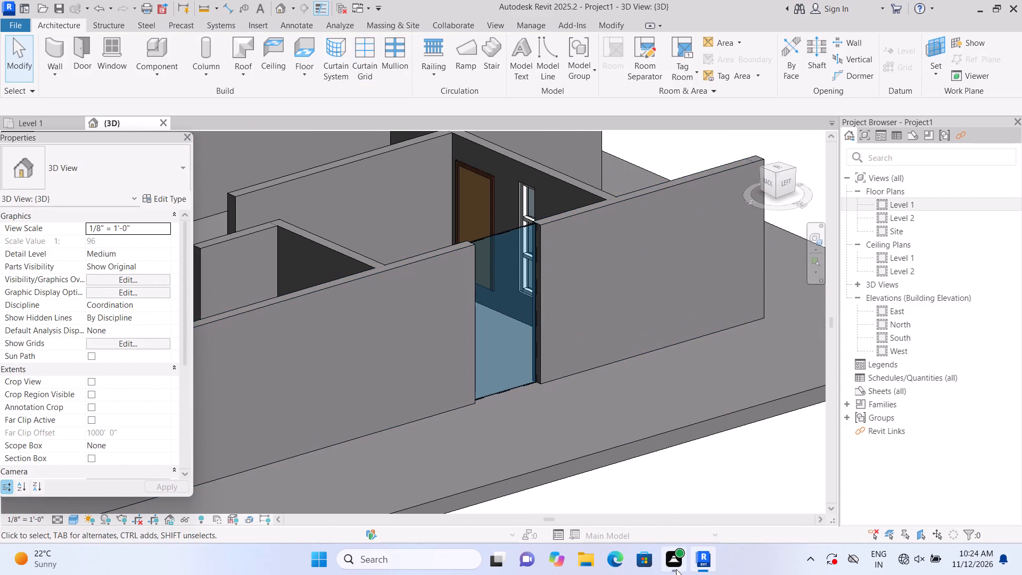
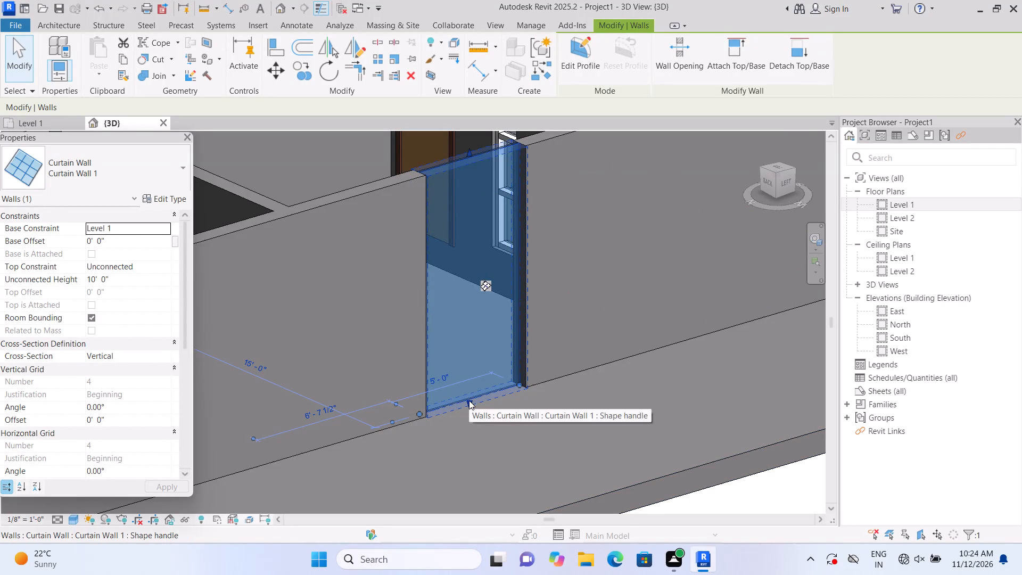
Resize the 5'-0" curtain-wall window in the west wall's southern part to about 2'-5" base offset and about 5'-4" height.
drag(469, 400, 476, 331)
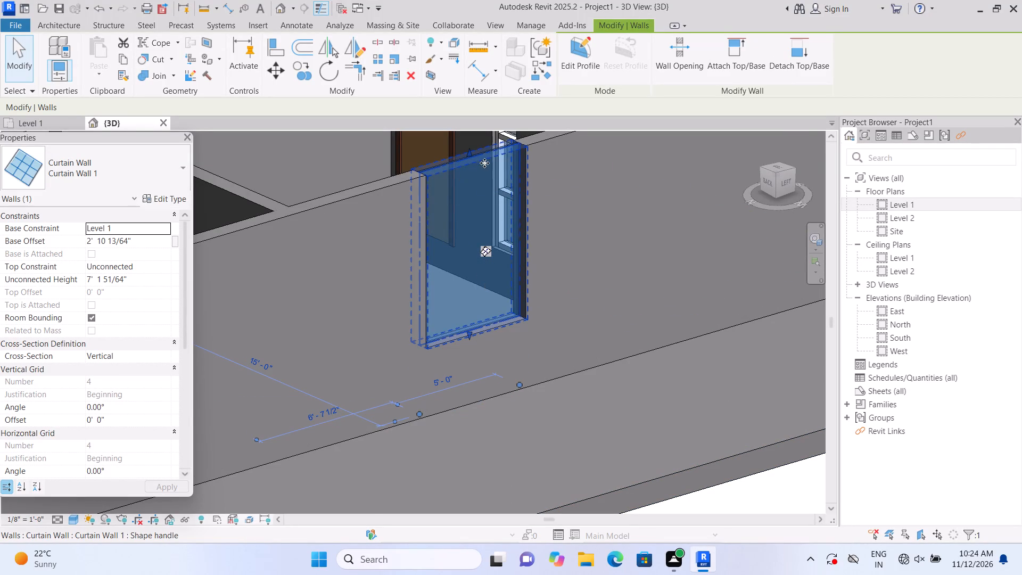
drag(469, 154, 483, 213)
drag(470, 333, 473, 342)
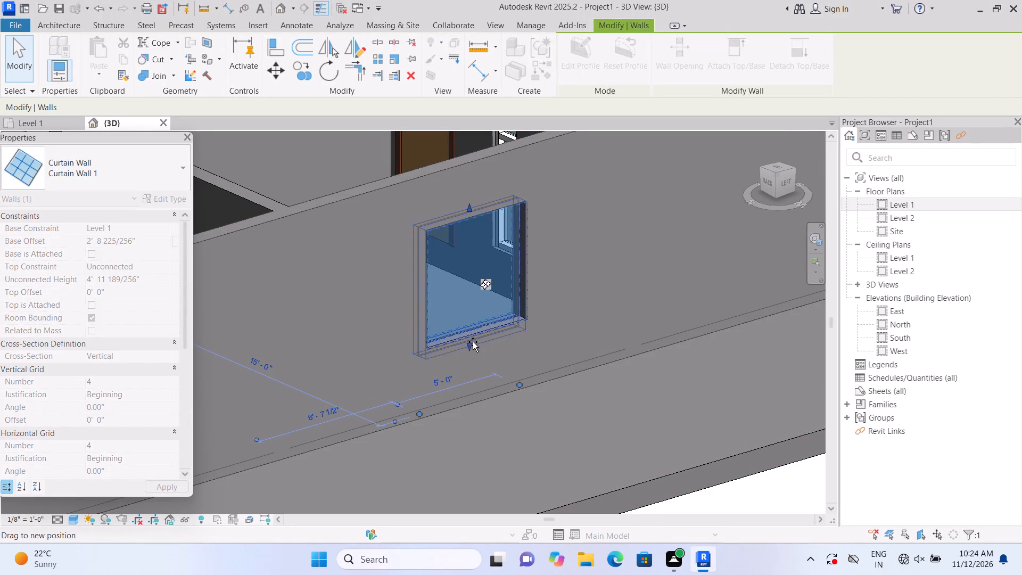
drag(473, 342, 473, 341)
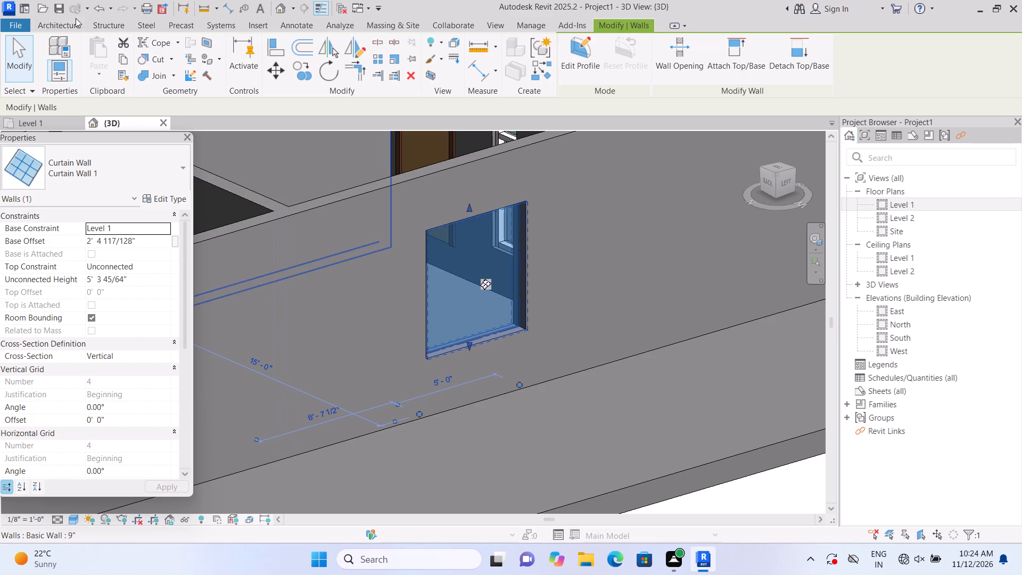
Add a full-height vertical curtain grid line to the 5'-0" west window, 2'-10" from its north edge.
click(73, 21)
click(367, 67)
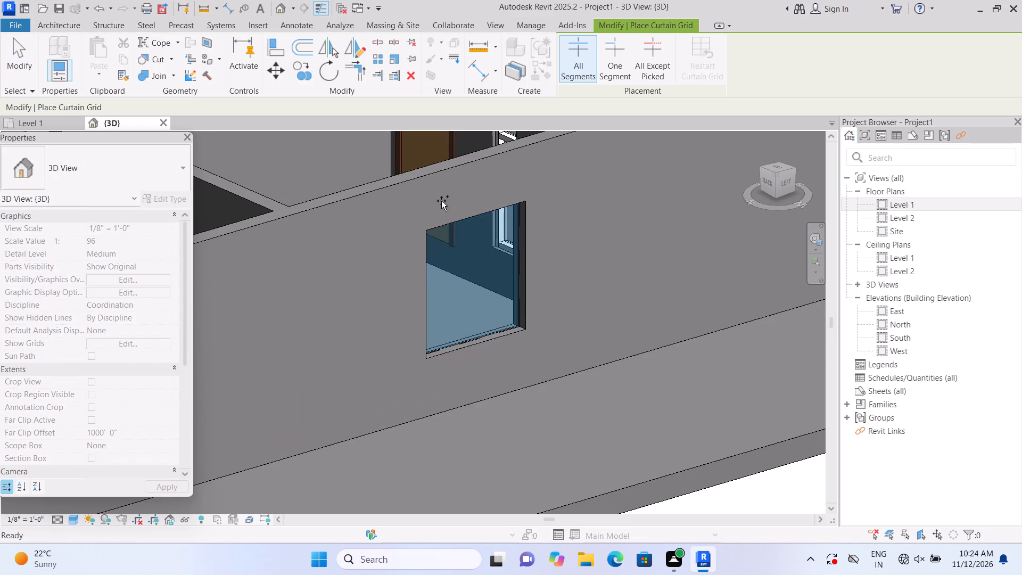
scroll(479, 261, up, 1)
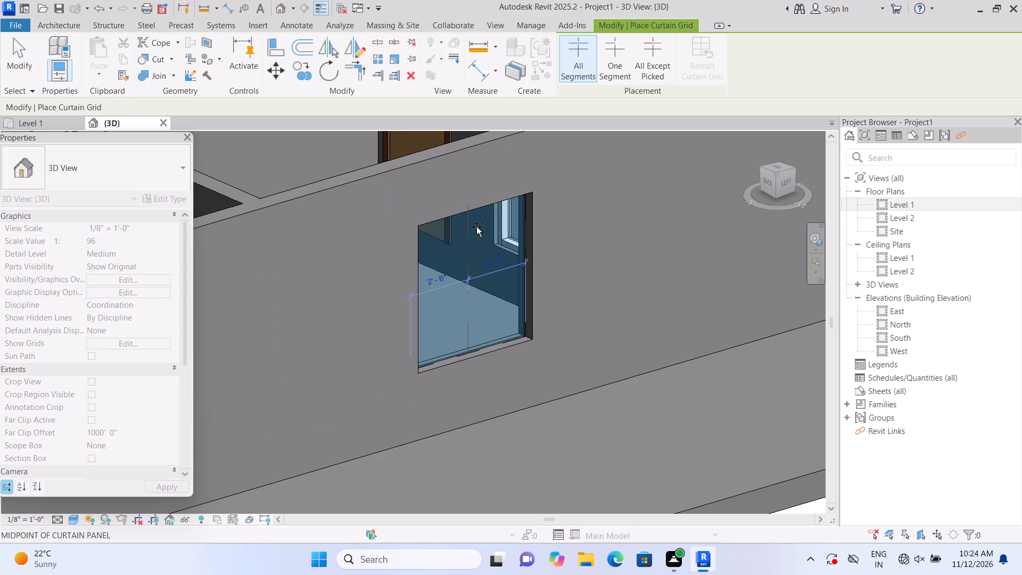
scroll(476, 227, up, 2)
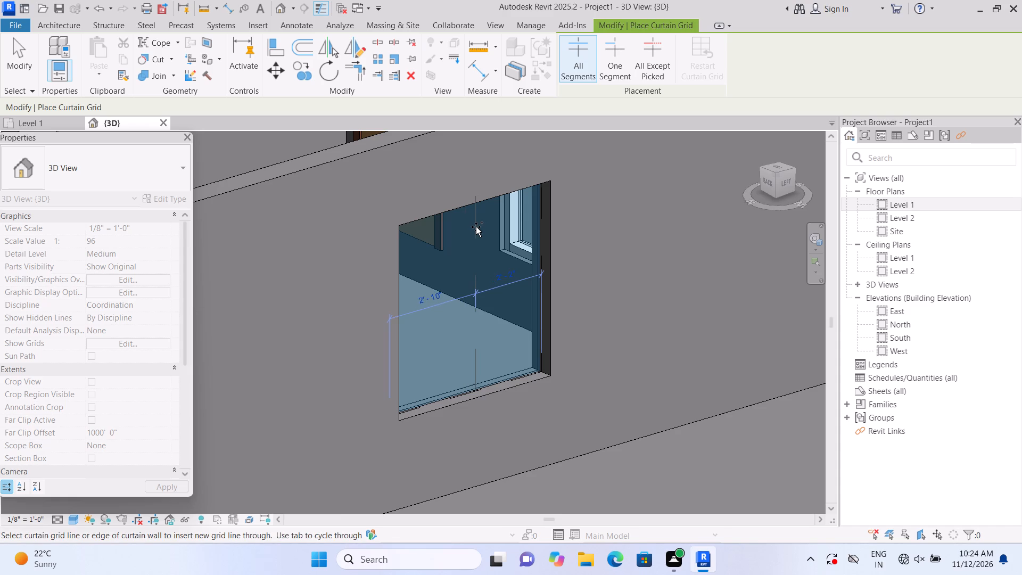
click(476, 227)
Place 2.5" x 5" rectangular mullions on the vertical grid line and all four perimeter edges of the 5'-0" west window.
click(61, 28)
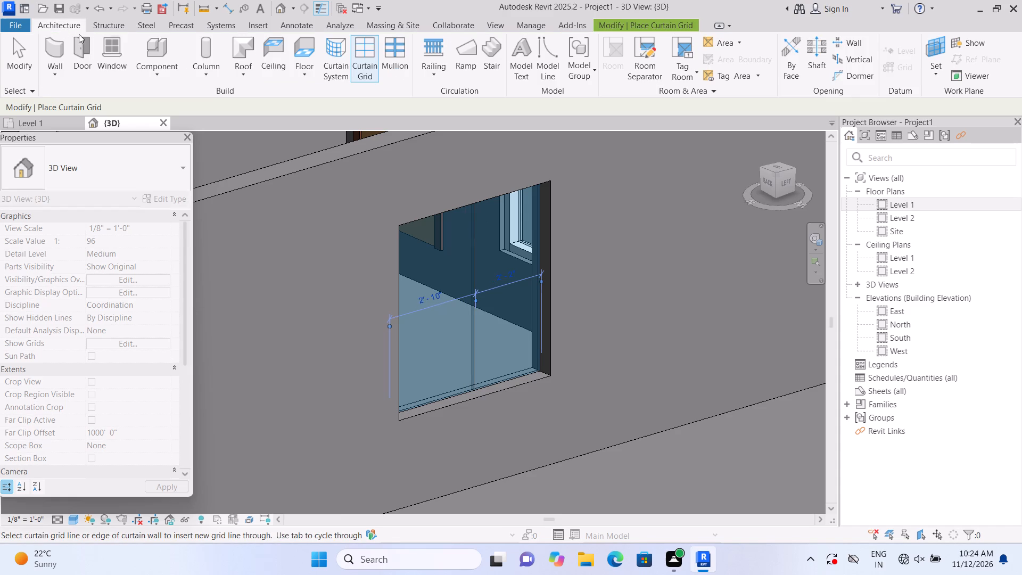
click(385, 75)
click(475, 246)
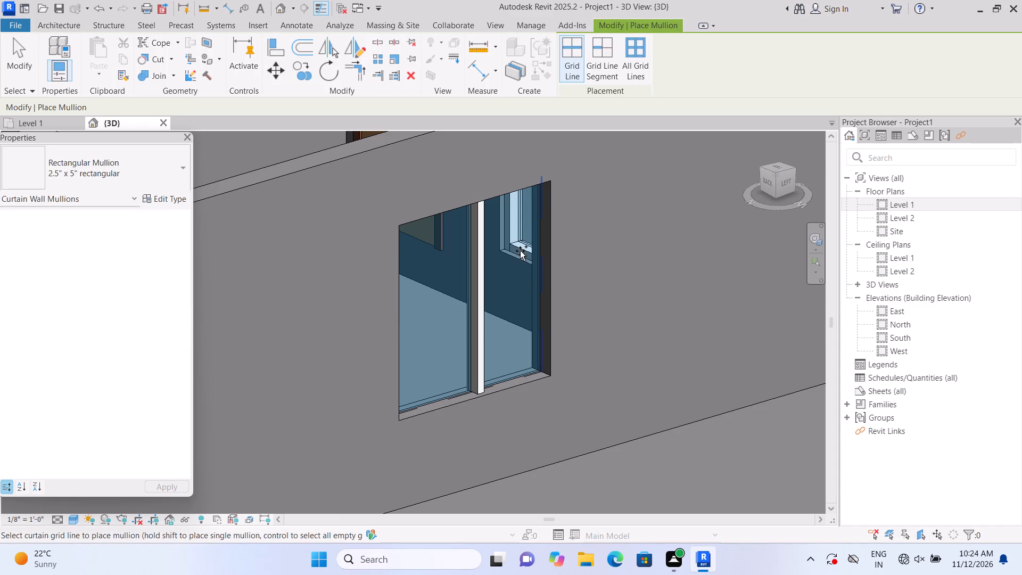
click(520, 251)
click(513, 200)
click(418, 289)
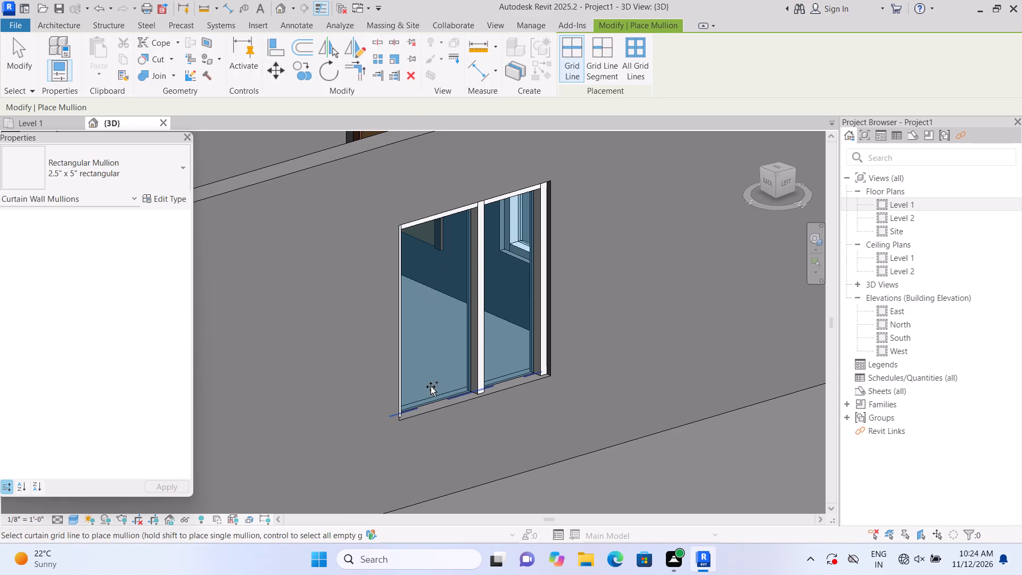
click(432, 390)
scroll(433, 385, down, 13)
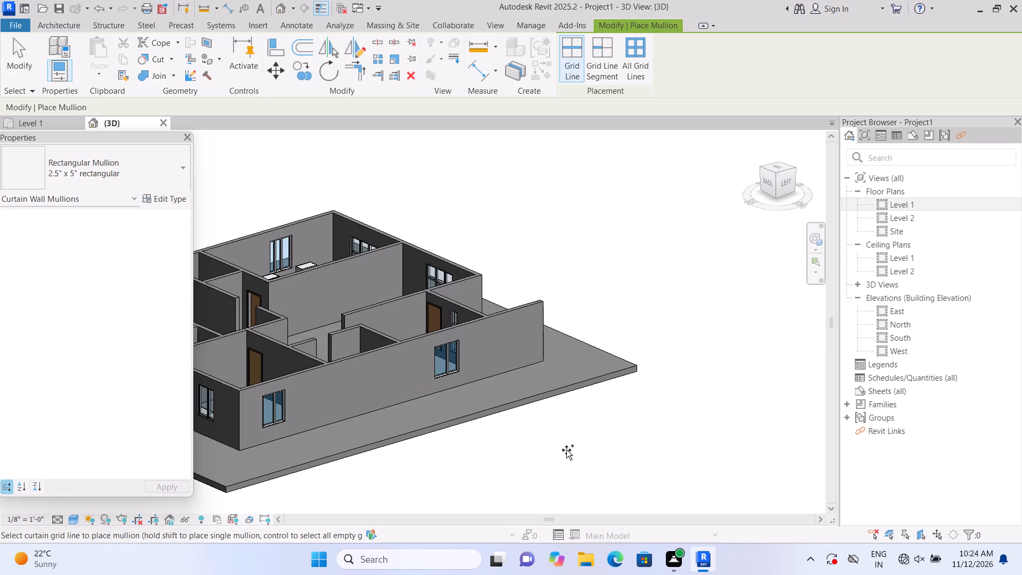
key(Escape)
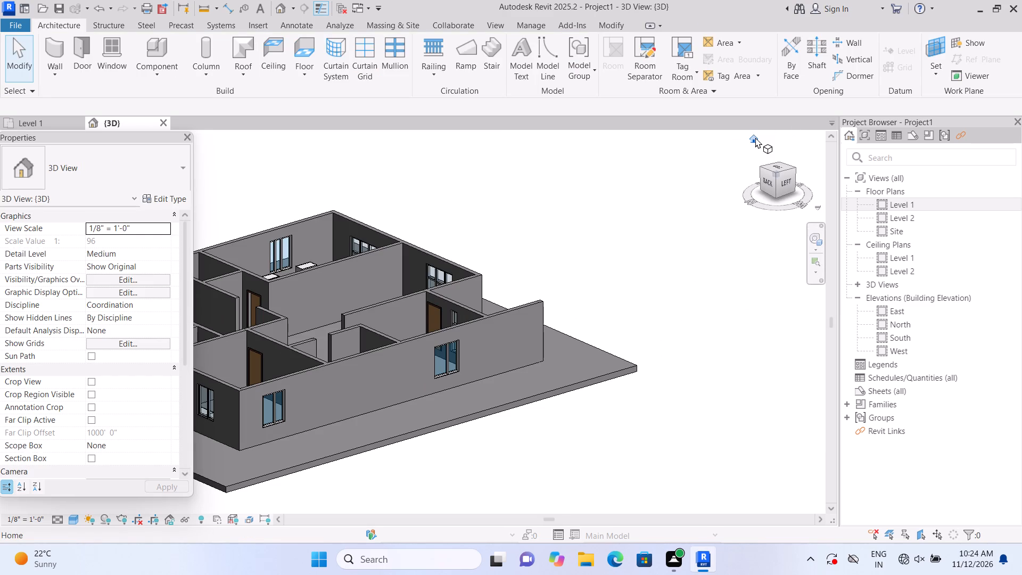
In the Level 1 plan, create a Generic - 12" footprint roof based on Level 2, with a rectangular boundary along the exterior walls' outer faces.
click(755, 137)
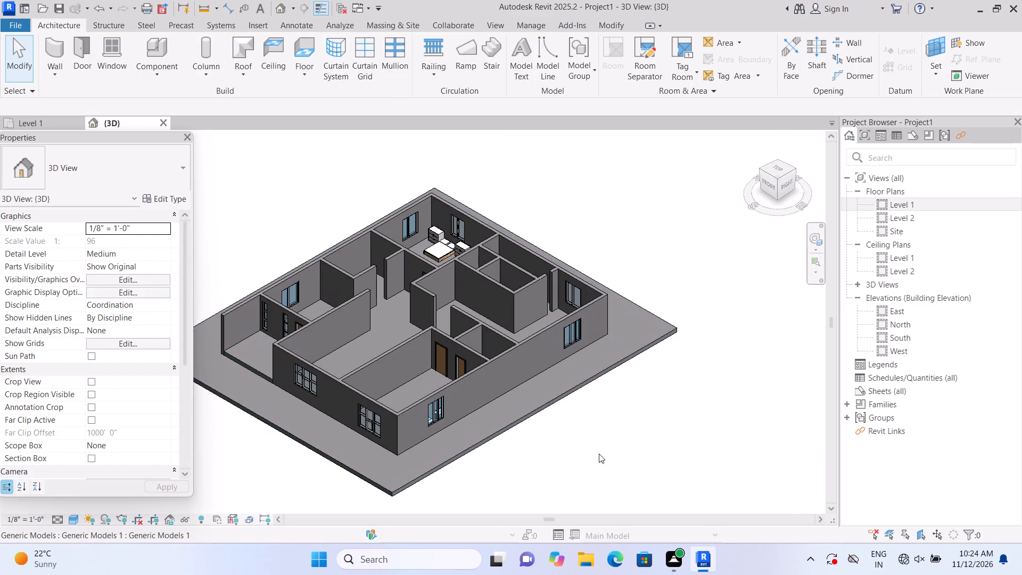
middle_drag(598, 465, 617, 457)
middle_drag(624, 456, 666, 442)
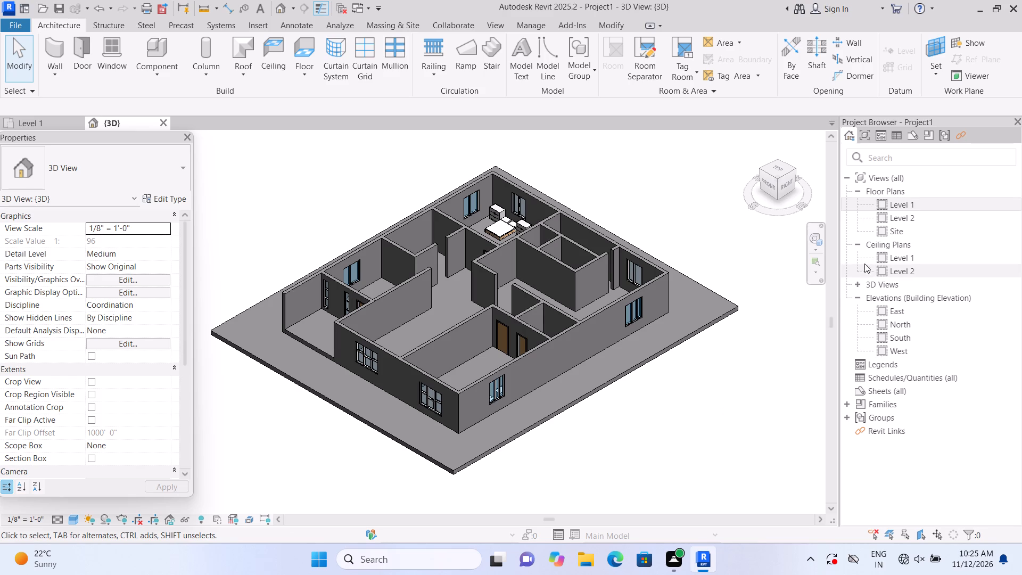
double_click(883, 202)
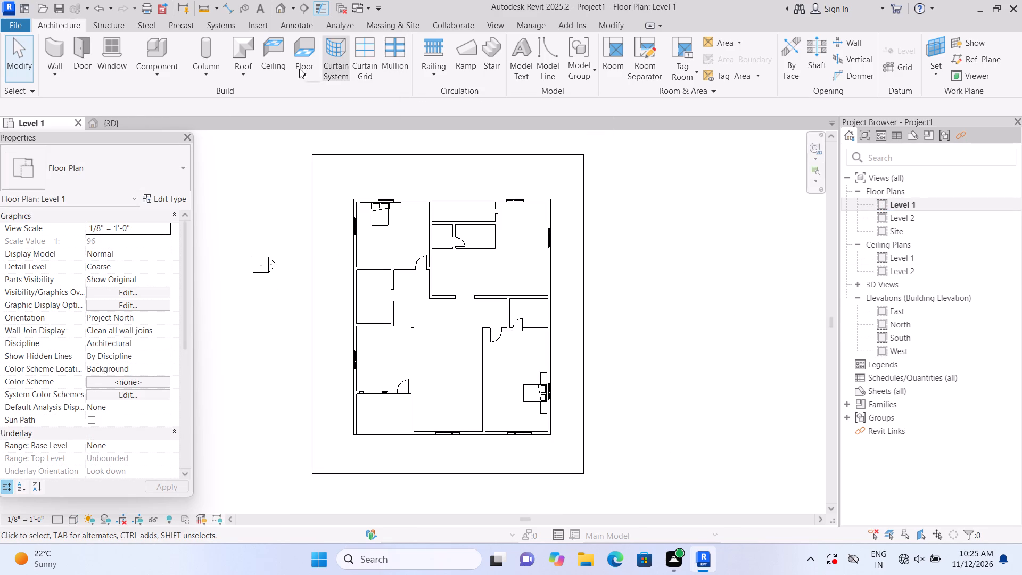
click(248, 75)
click(255, 103)
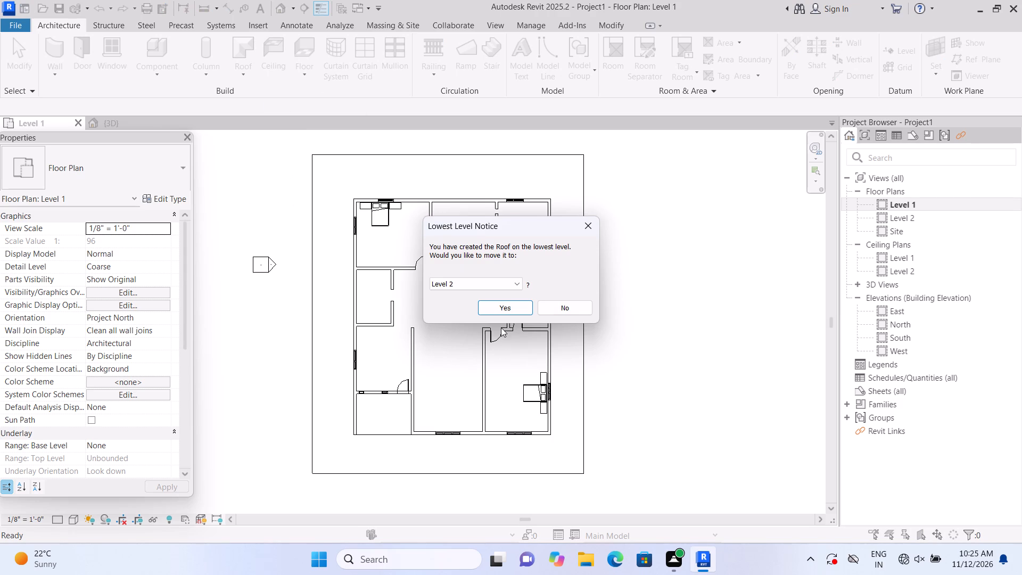
click(502, 307)
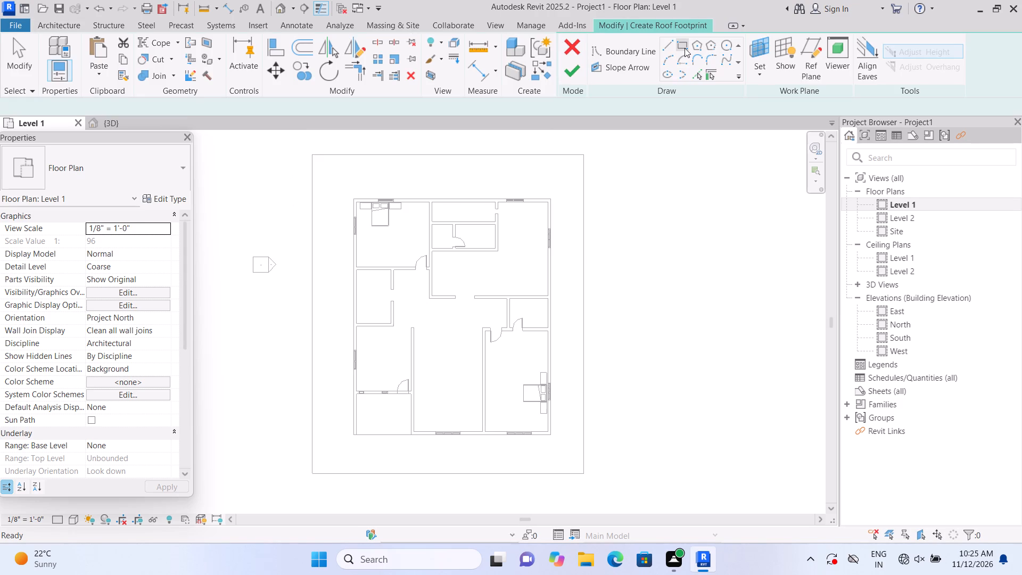
click(685, 48)
scroll(358, 284, up, 3)
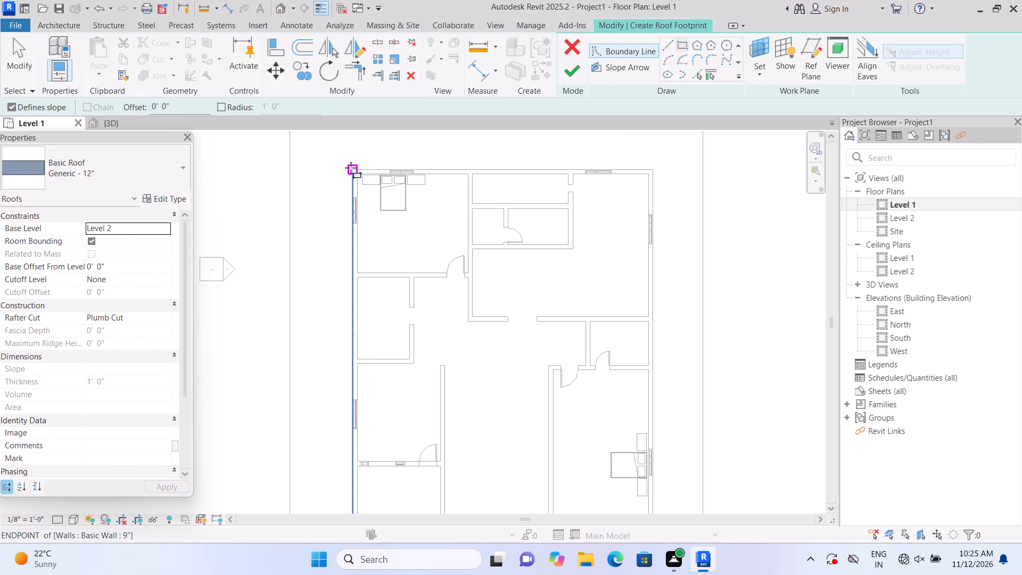
click(351, 168)
scroll(530, 330, down, 5)
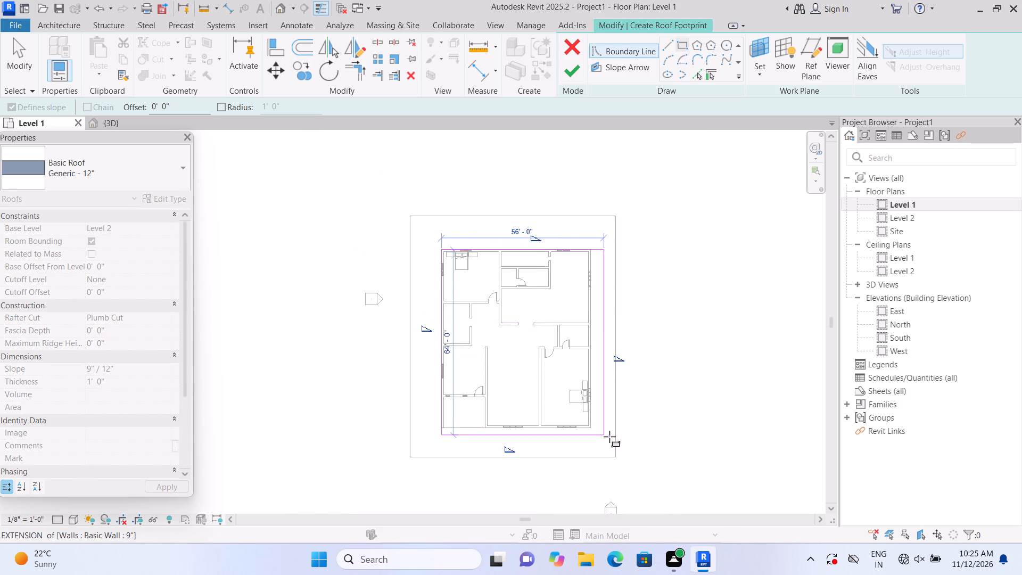
scroll(612, 441, up, 5)
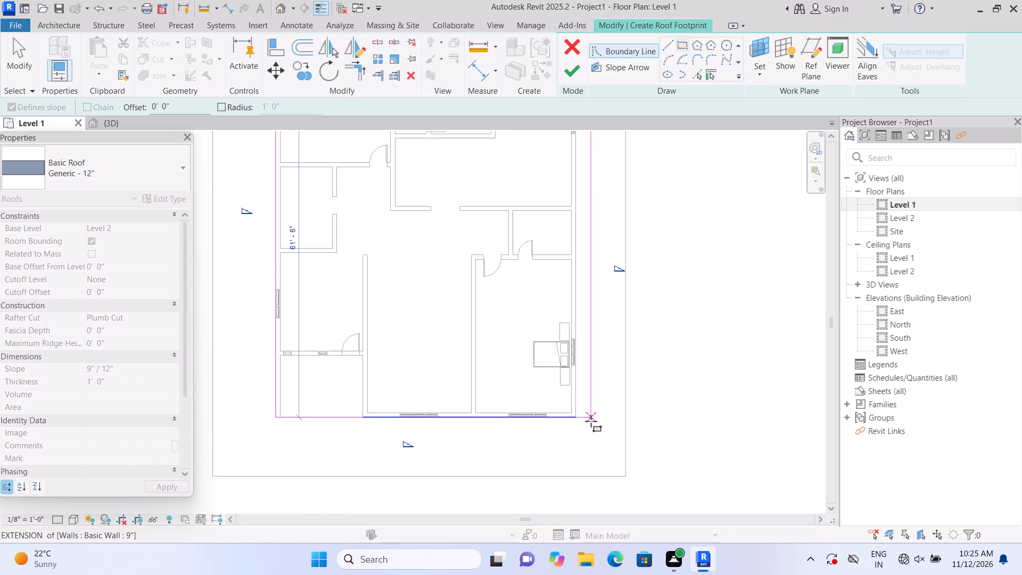
click(576, 421)
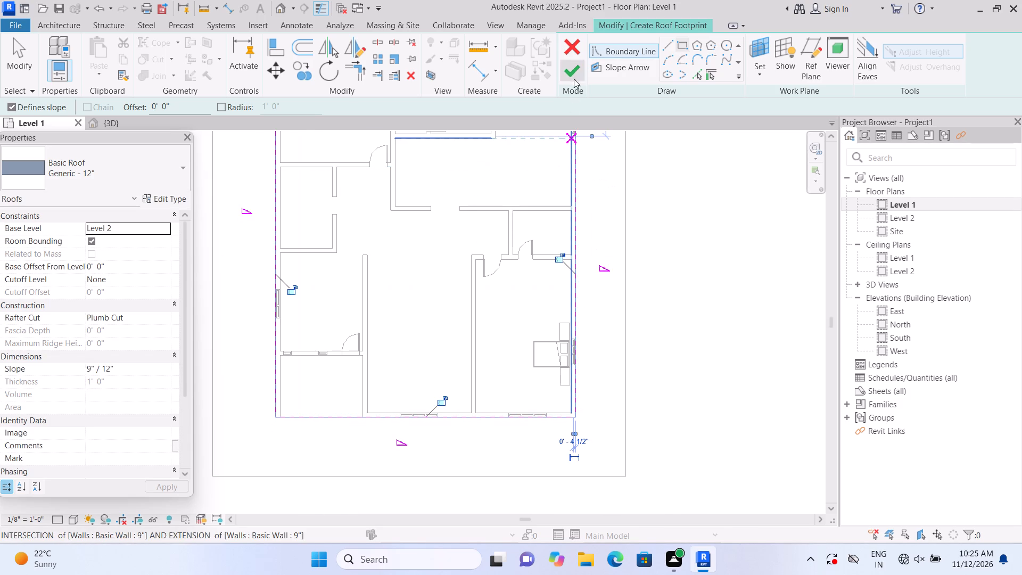
click(574, 71)
In the 3D view, set the roof's slope to 0" / 12" to make it flat.
scroll(676, 264, down, 2)
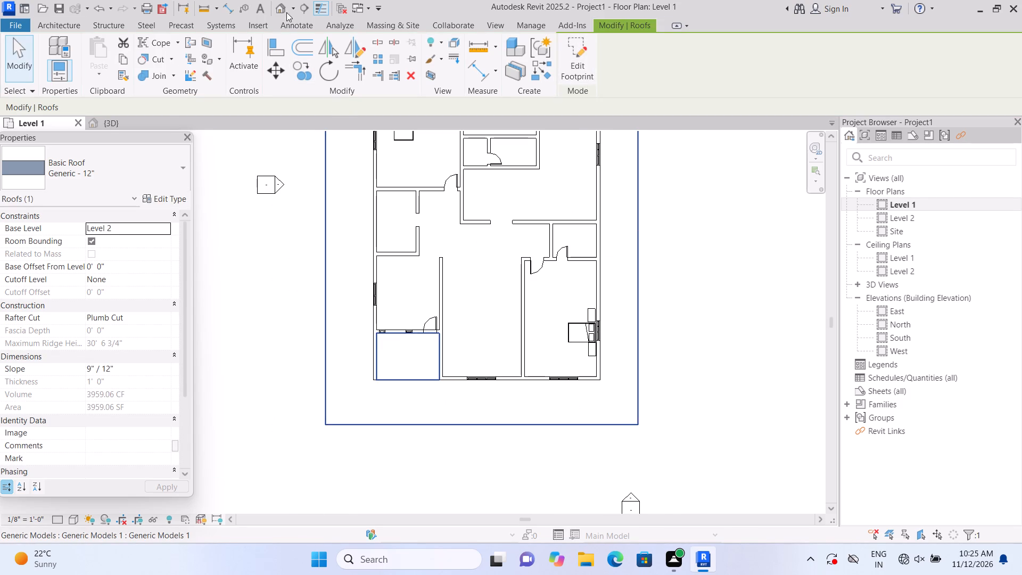
click(282, 4)
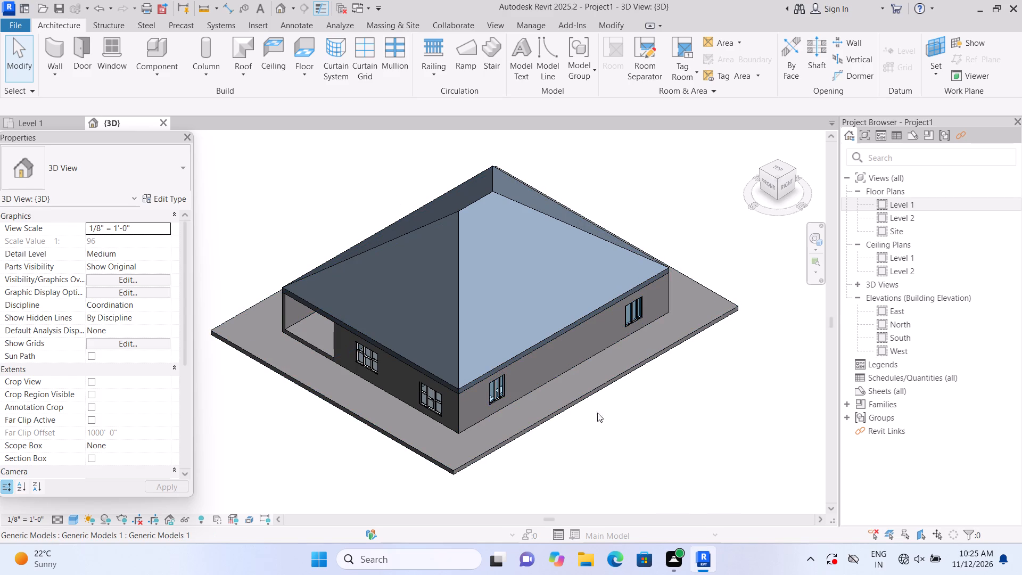
scroll(675, 391, down, 1)
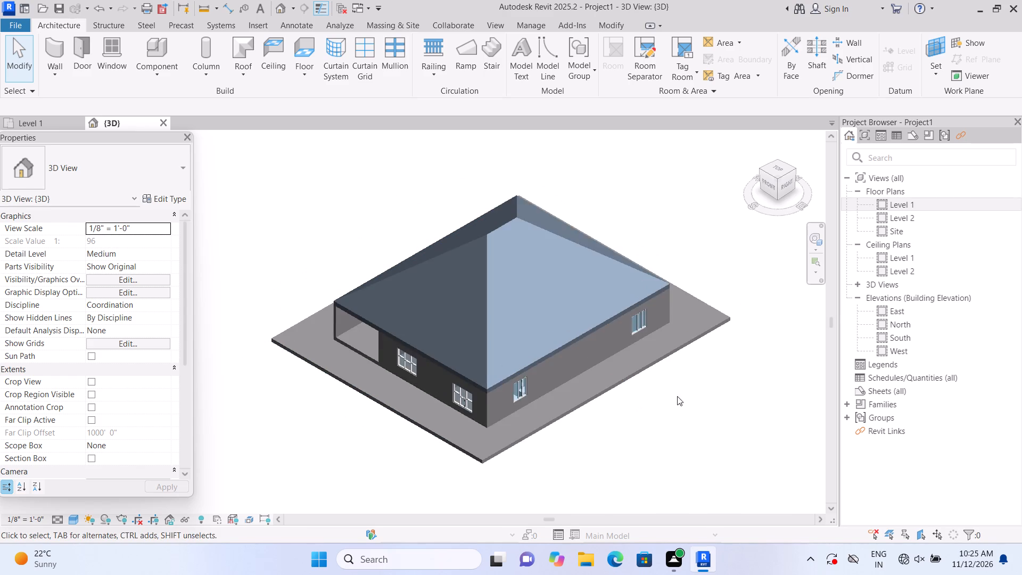
middle_drag(646, 419, 682, 400)
scroll(622, 339, up, 2)
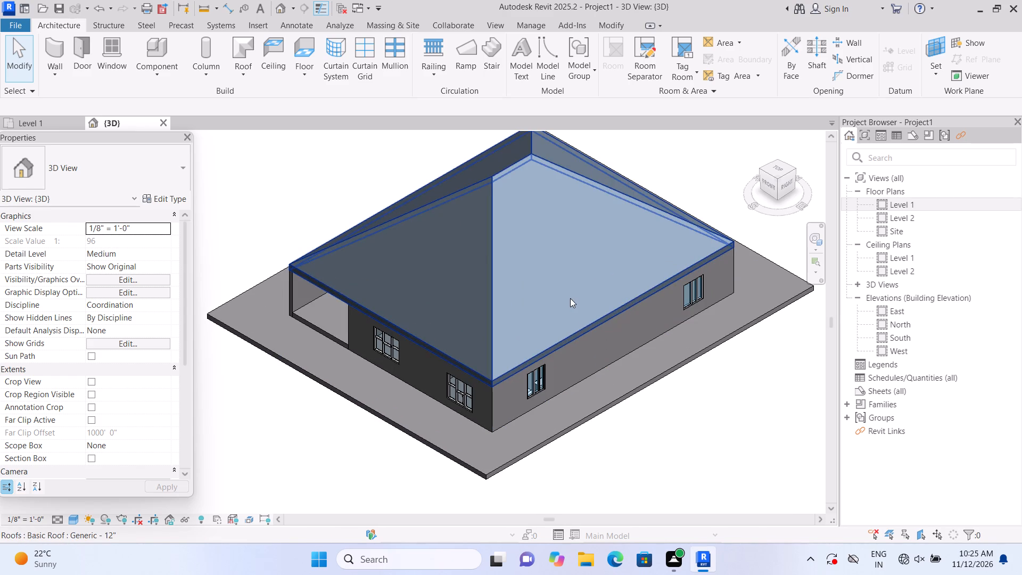
click(570, 298)
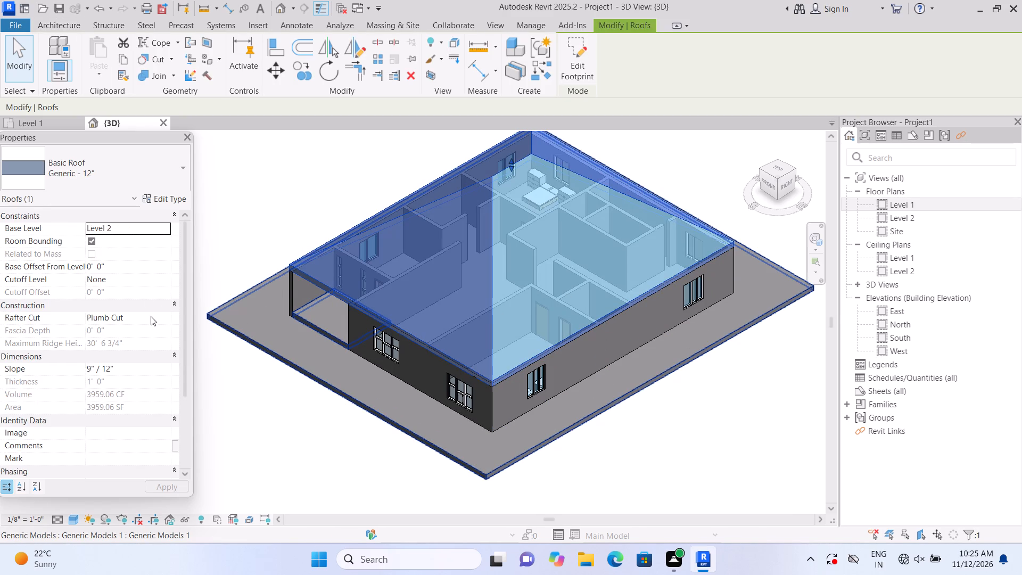
click(137, 369)
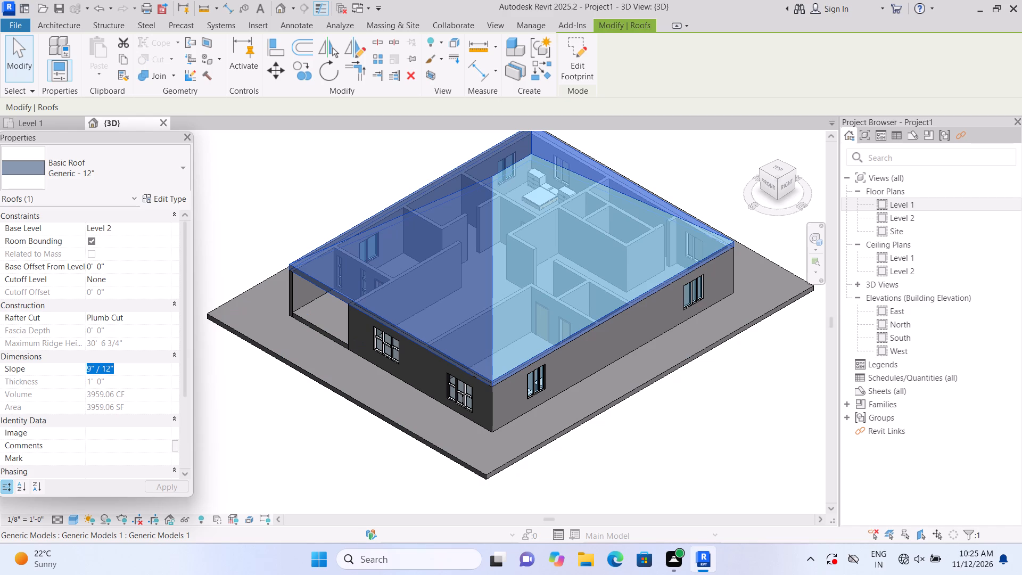
key(BackSpace)
key(0)
key(Return)
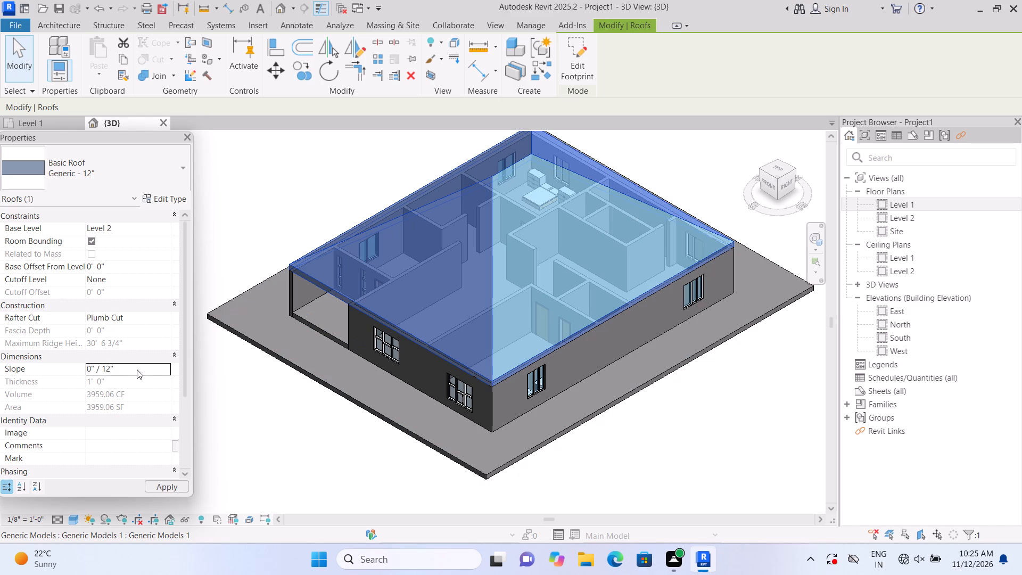
click(249, 421)
Examine the building and its flat roof in 3D from above, below, the front and the east side.
scroll(262, 424, down, 2)
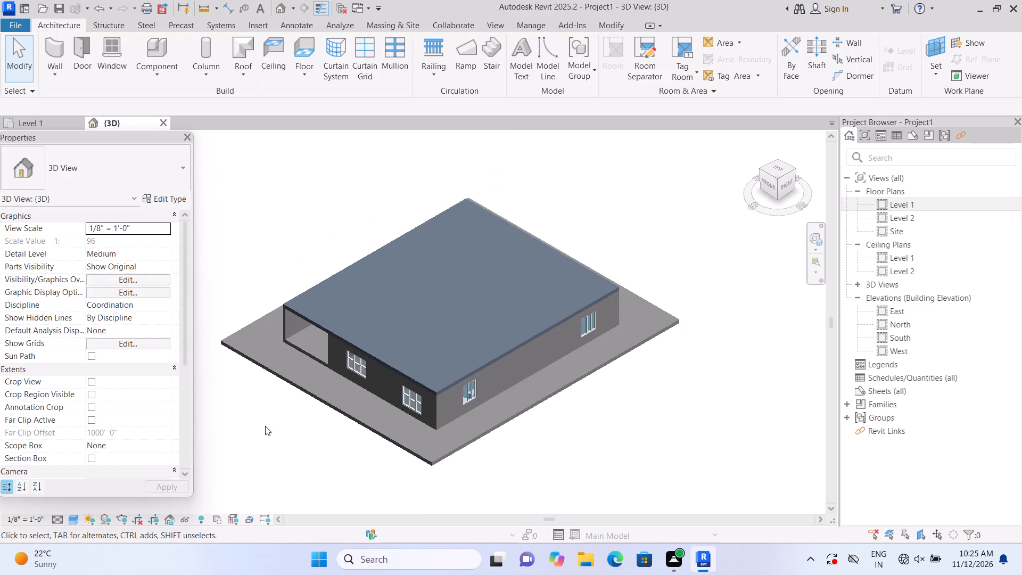
scroll(265, 441, up, 2)
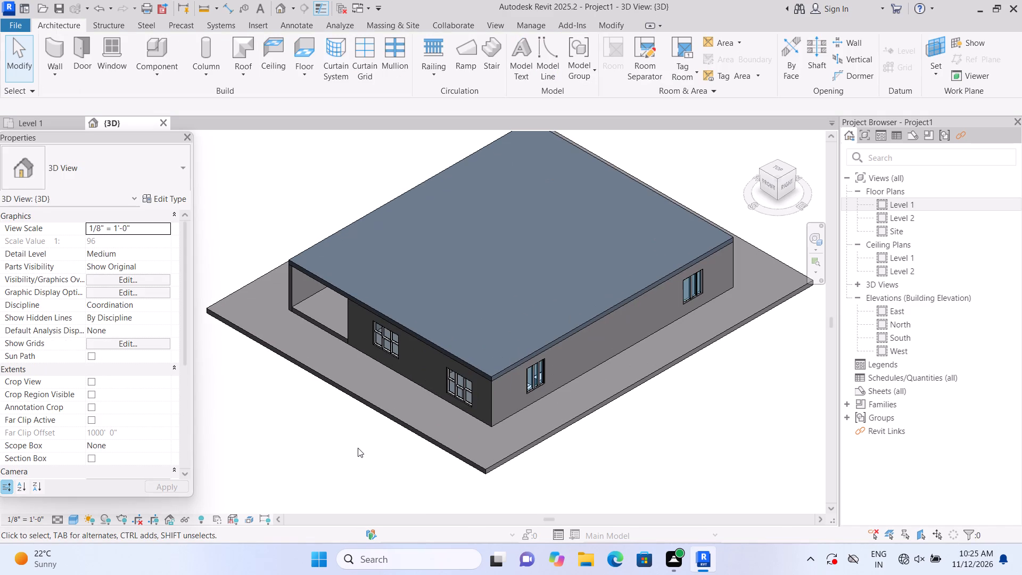
scroll(753, 348, up, 2)
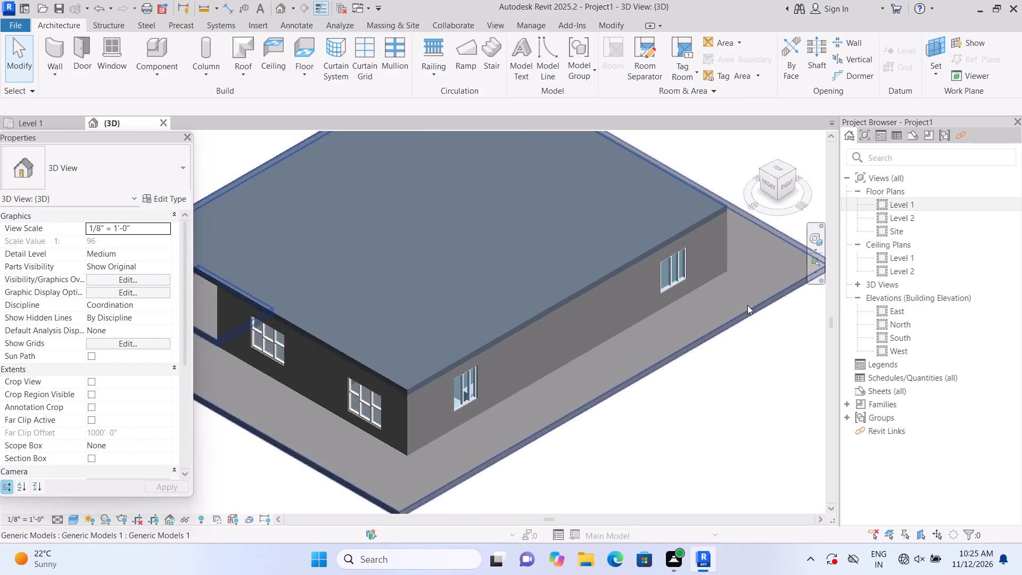
scroll(747, 305, up, 4)
scroll(752, 405, down, 10)
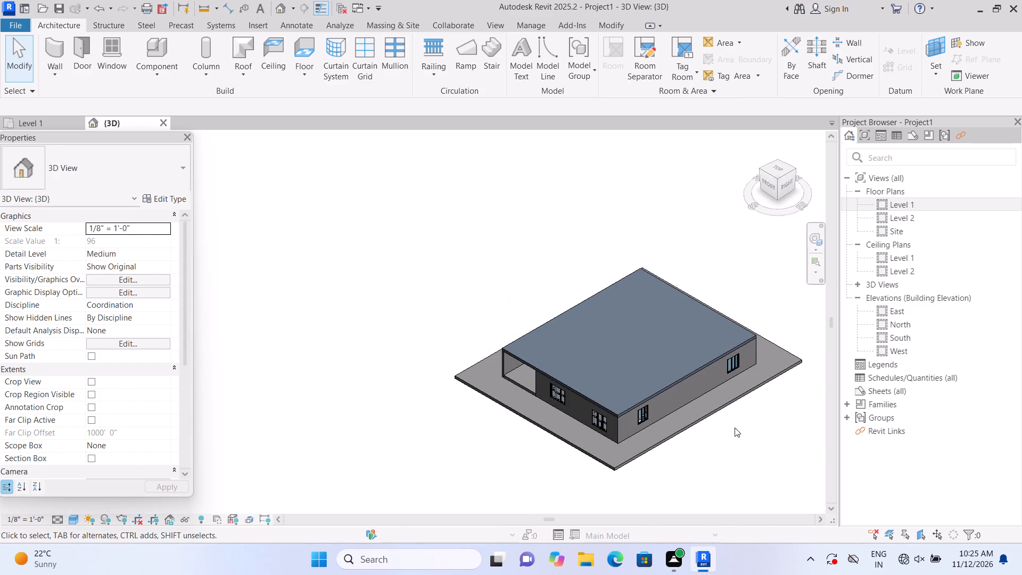
scroll(745, 434, up, 5)
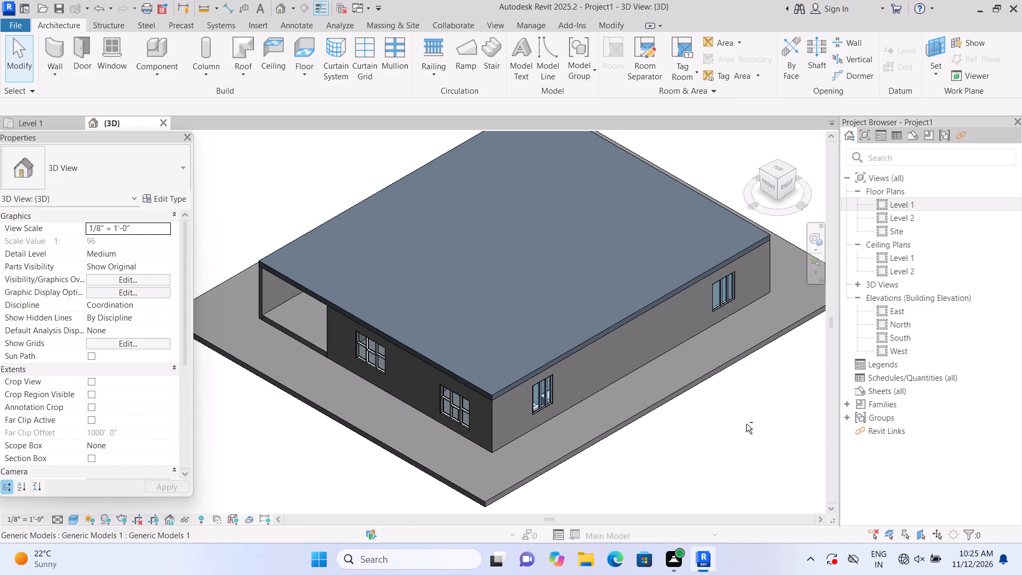
shift+middle_drag(683, 460, 761, 417)
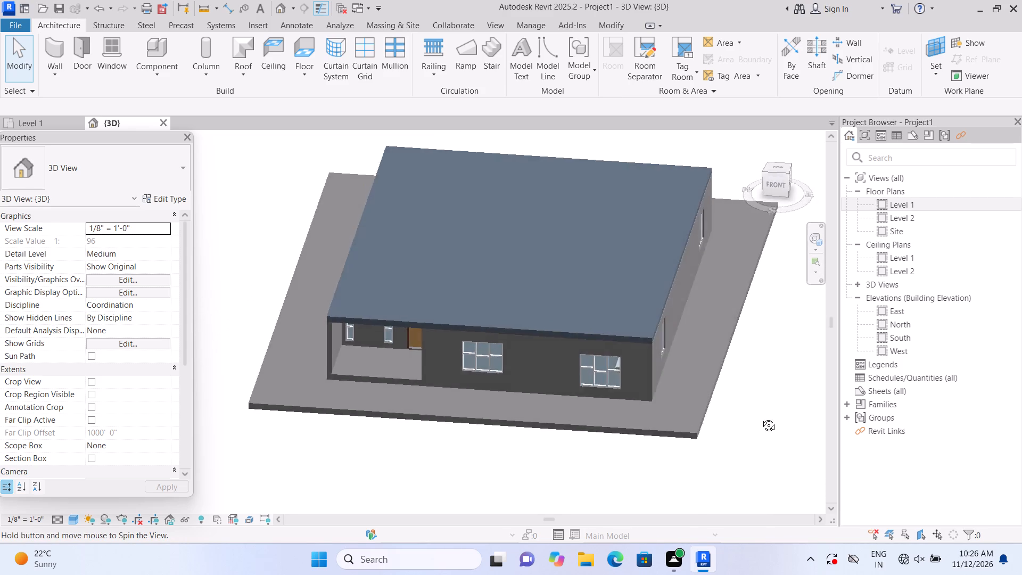
shift+middle_drag(761, 417, 731, 440)
shift+middle_drag(720, 450, 621, 206)
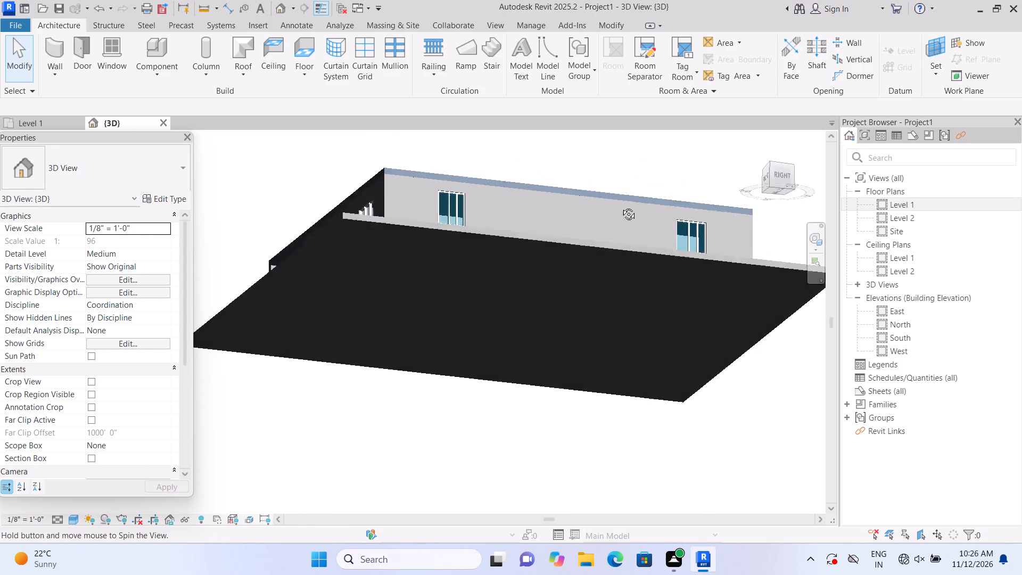
shift+middle_drag(621, 206, 698, 315)
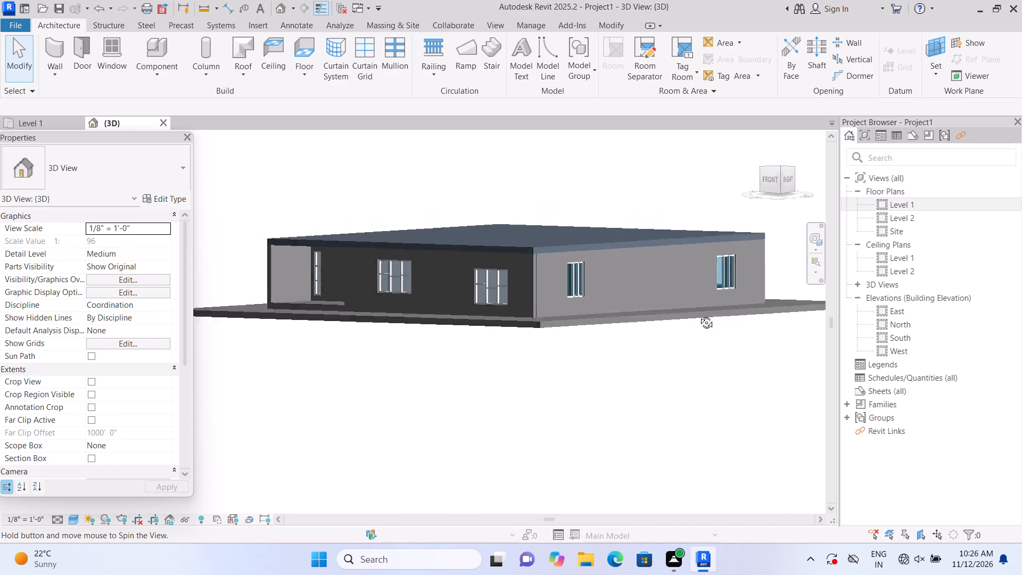
Examine the flat-roofed house in 3D from the front and east sides and from above.
shift+middle_drag(698, 315, 732, 351)
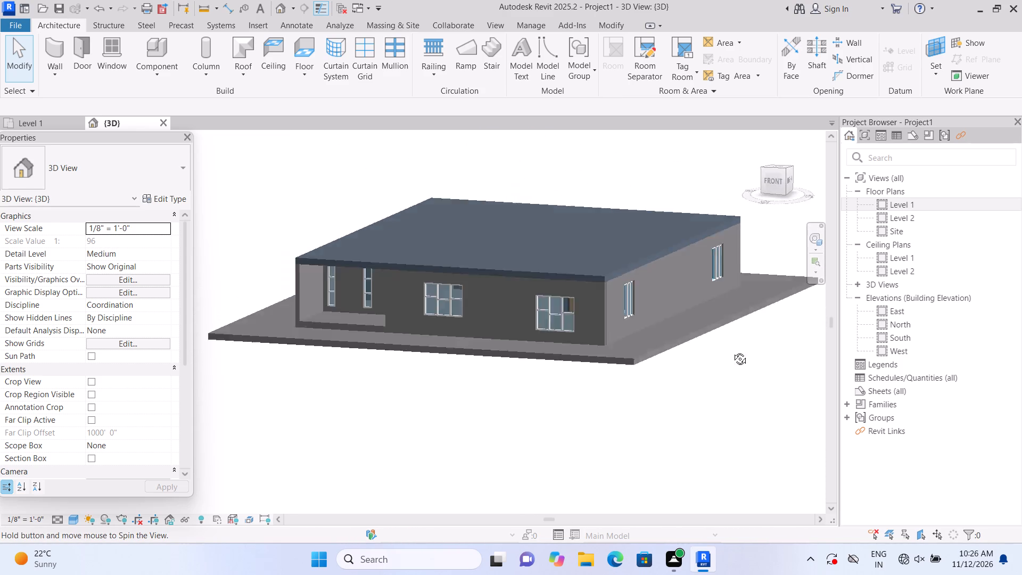
shift+middle_drag(732, 351, 630, 369)
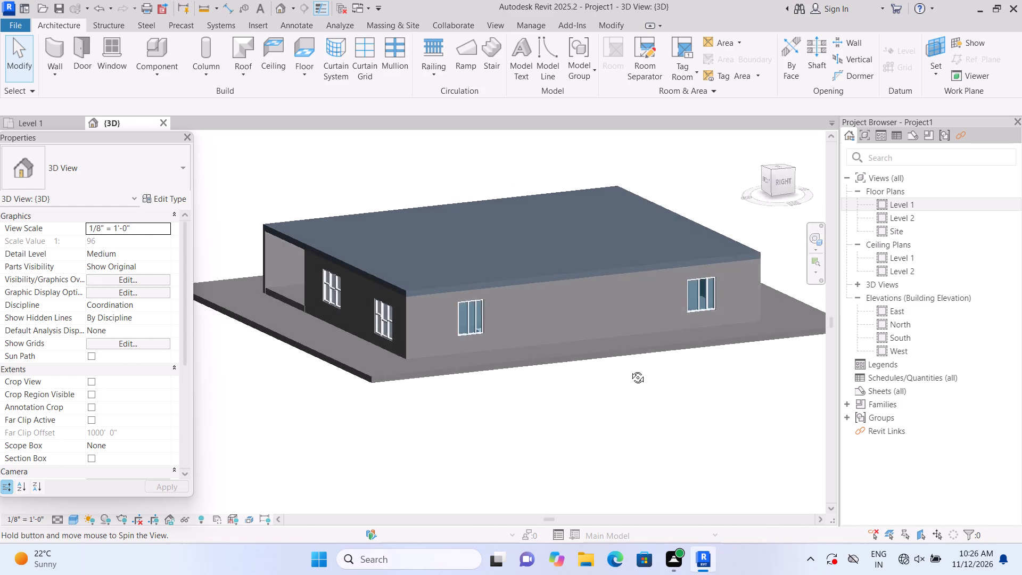
shift+middle_drag(630, 369, 650, 397)
scroll(669, 401, down, 2)
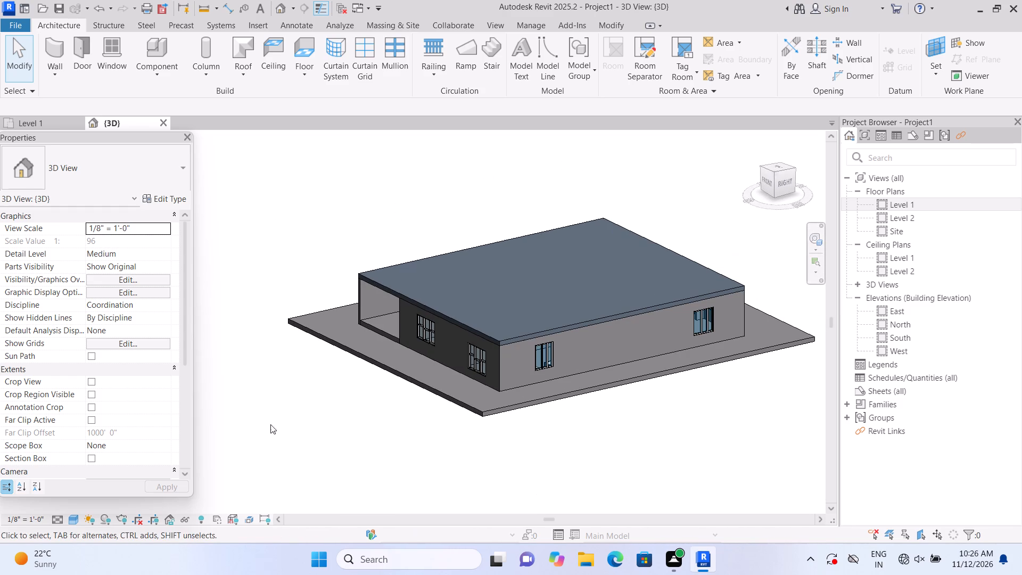
middle_drag(281, 413, 290, 429)
scroll(325, 448, up, 2)
middle_drag(328, 434, 267, 430)
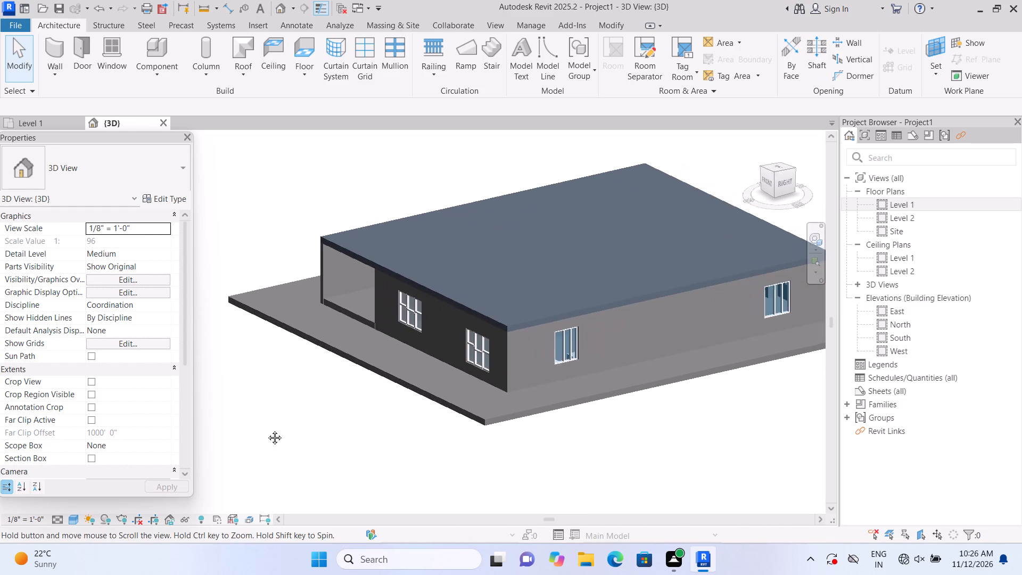
middle_drag(267, 430, 265, 430)
scroll(267, 426, down, 1)
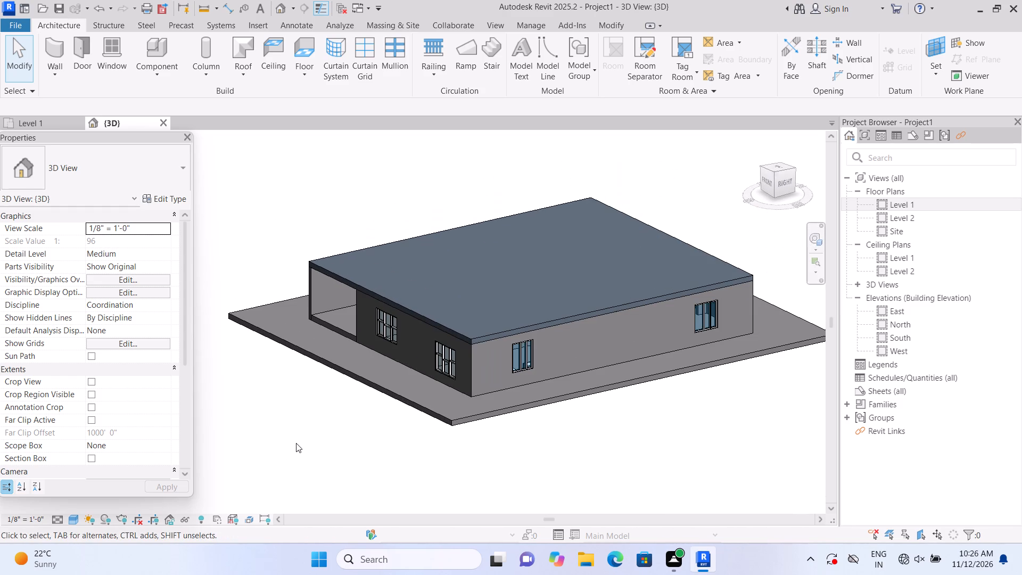
shift+middle_drag(295, 435, 317, 465)
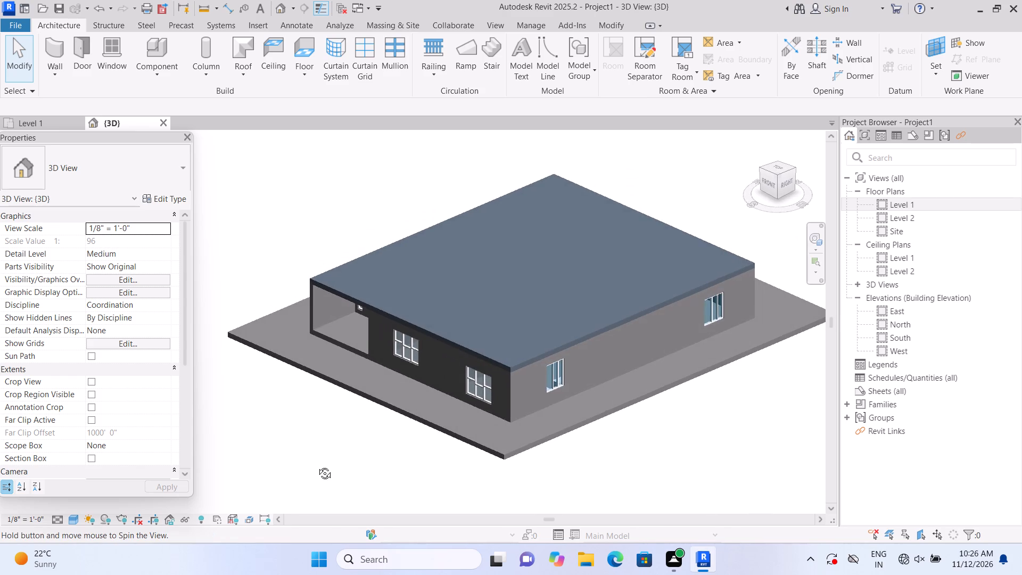
shift+middle_drag(317, 465, 290, 453)
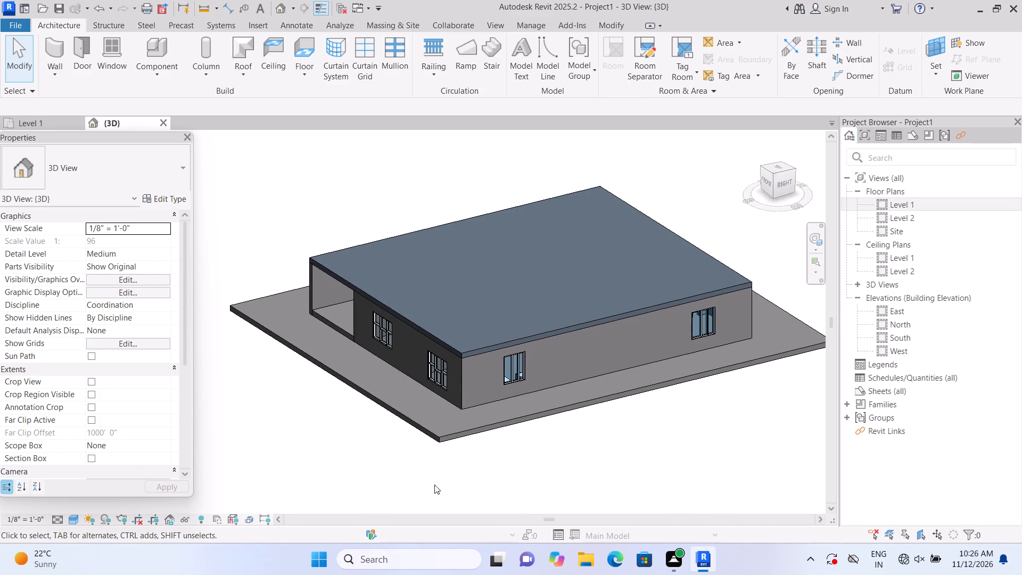
Open the East building elevation with the whole house and both level lines in view.
triple_click(880, 310)
scroll(543, 488, down, 1)
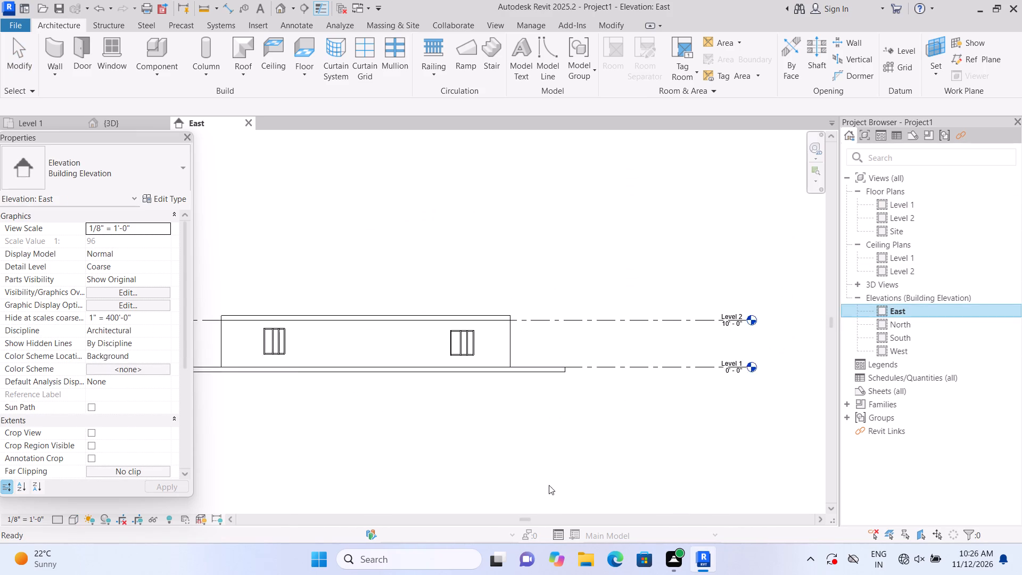
scroll(549, 485, down, 4)
middle_drag(512, 469, 550, 447)
scroll(463, 481, up, 2)
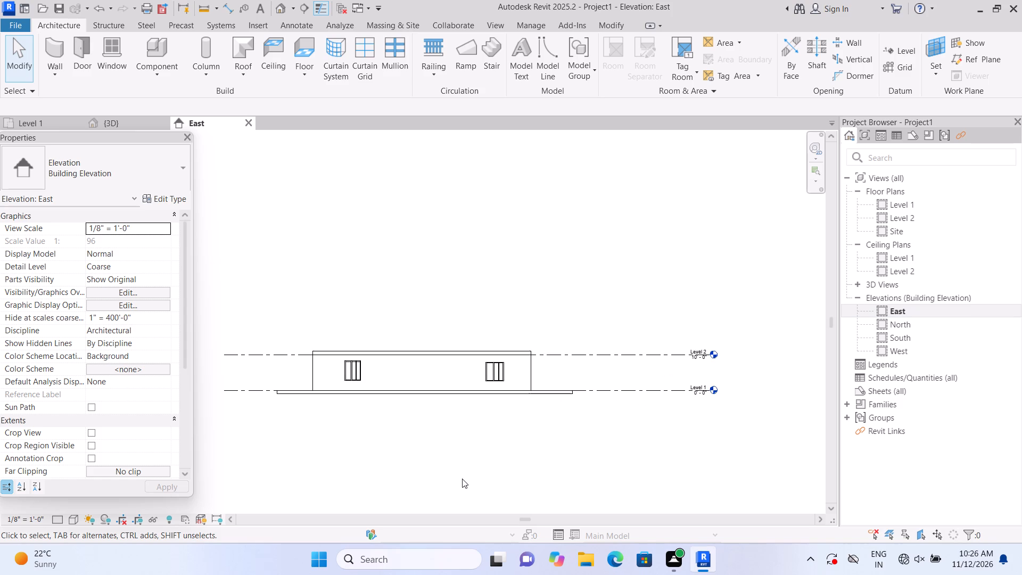
middle_drag(462, 475, 500, 461)
scroll(499, 460, up, 1)
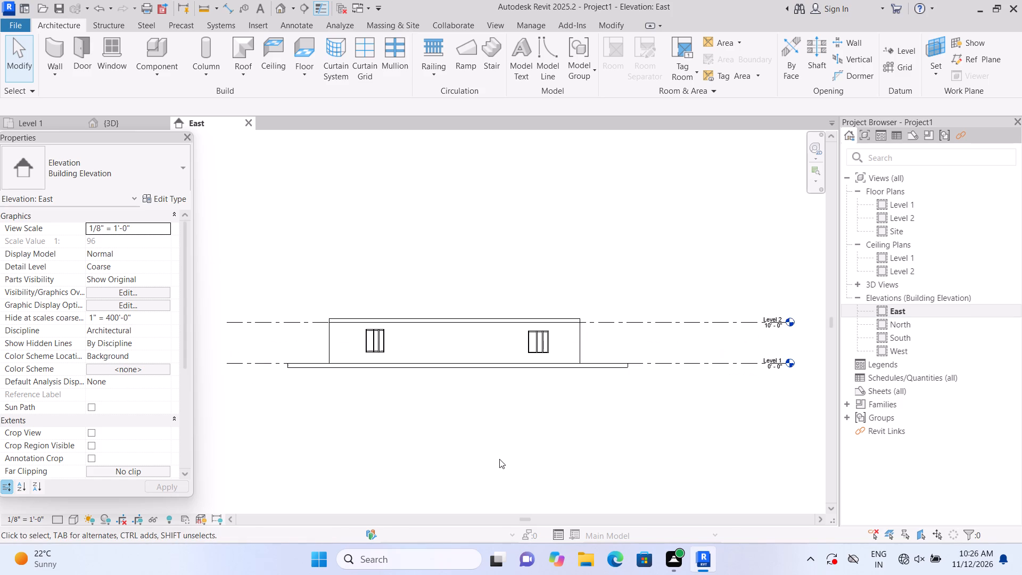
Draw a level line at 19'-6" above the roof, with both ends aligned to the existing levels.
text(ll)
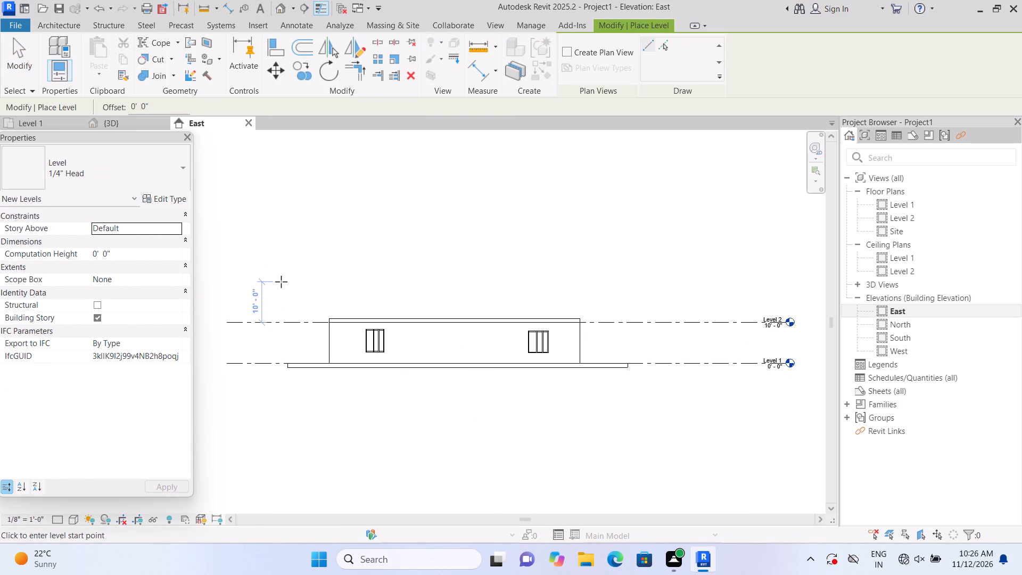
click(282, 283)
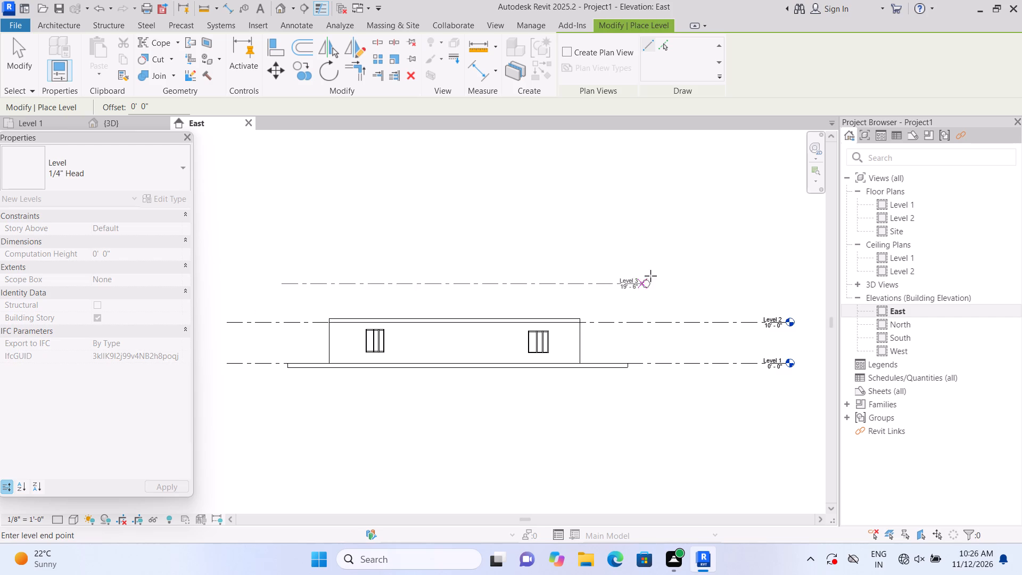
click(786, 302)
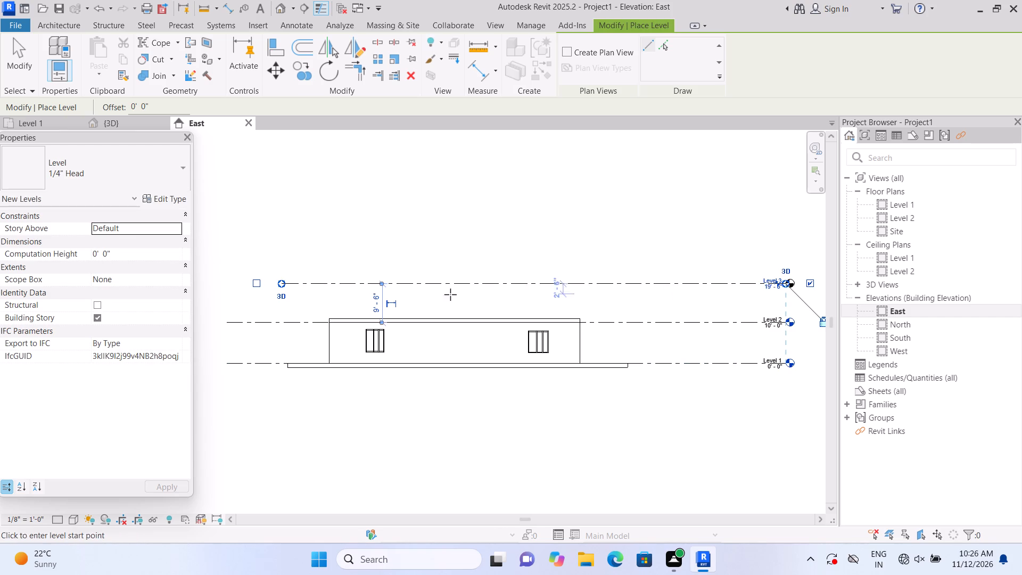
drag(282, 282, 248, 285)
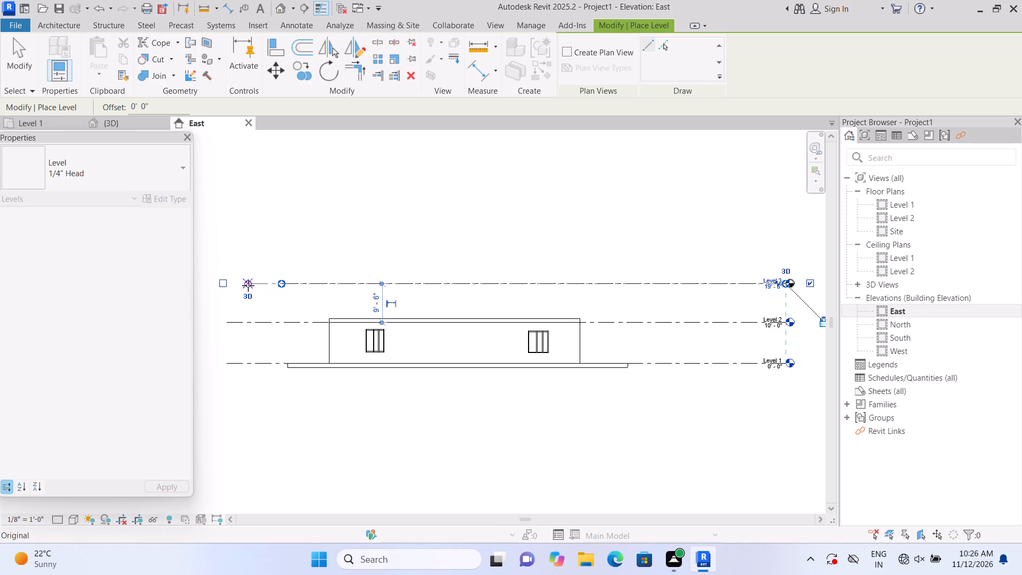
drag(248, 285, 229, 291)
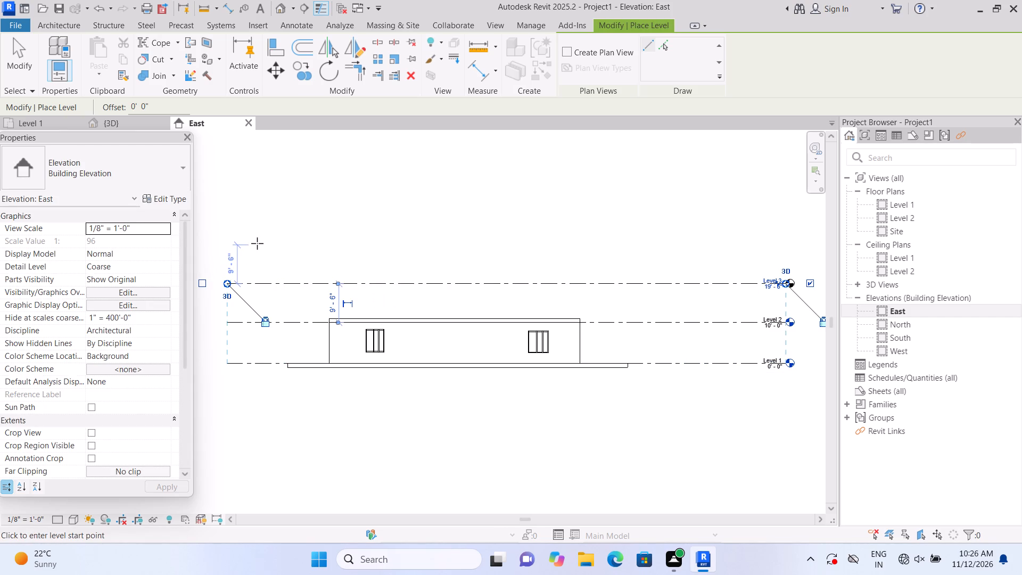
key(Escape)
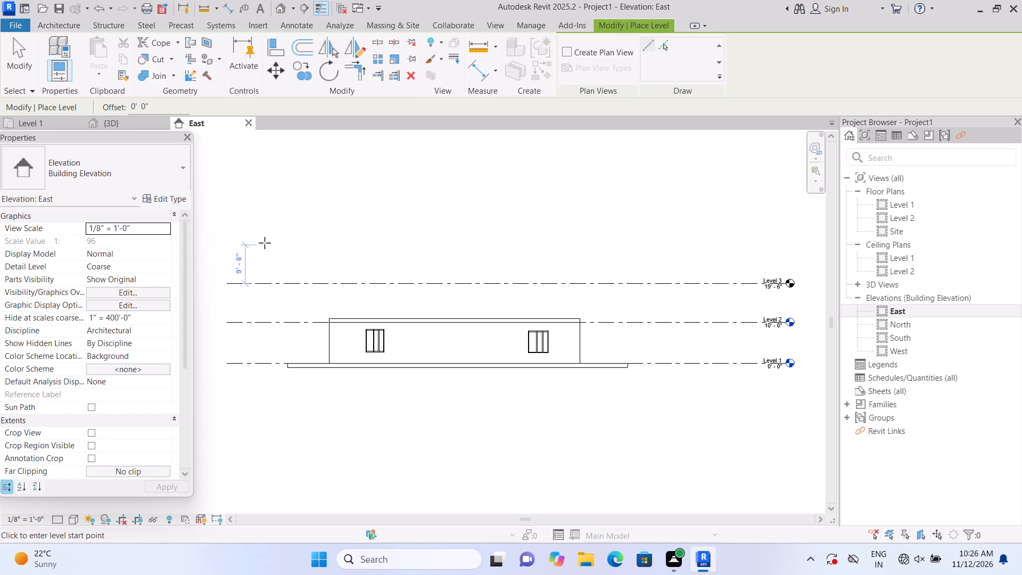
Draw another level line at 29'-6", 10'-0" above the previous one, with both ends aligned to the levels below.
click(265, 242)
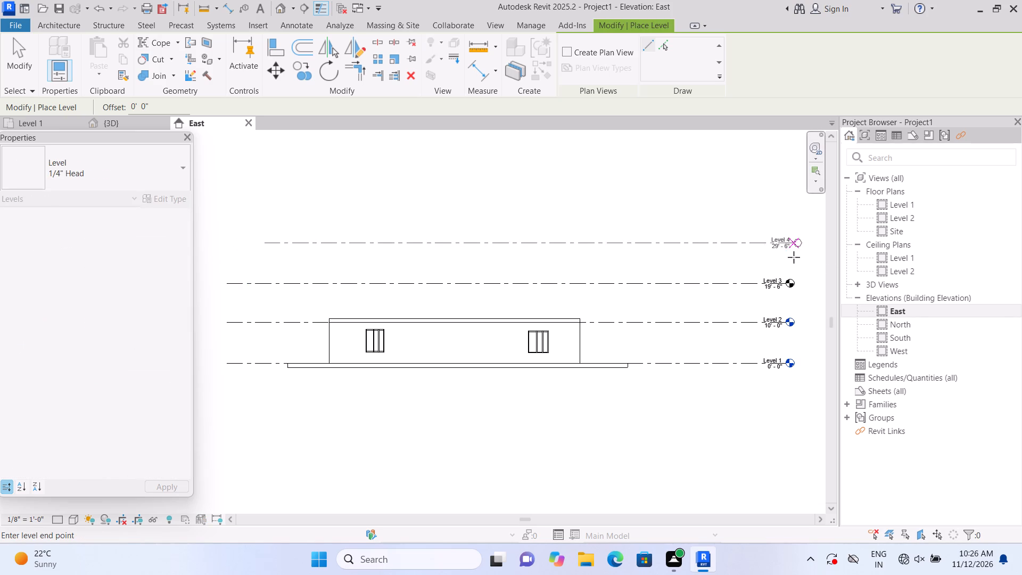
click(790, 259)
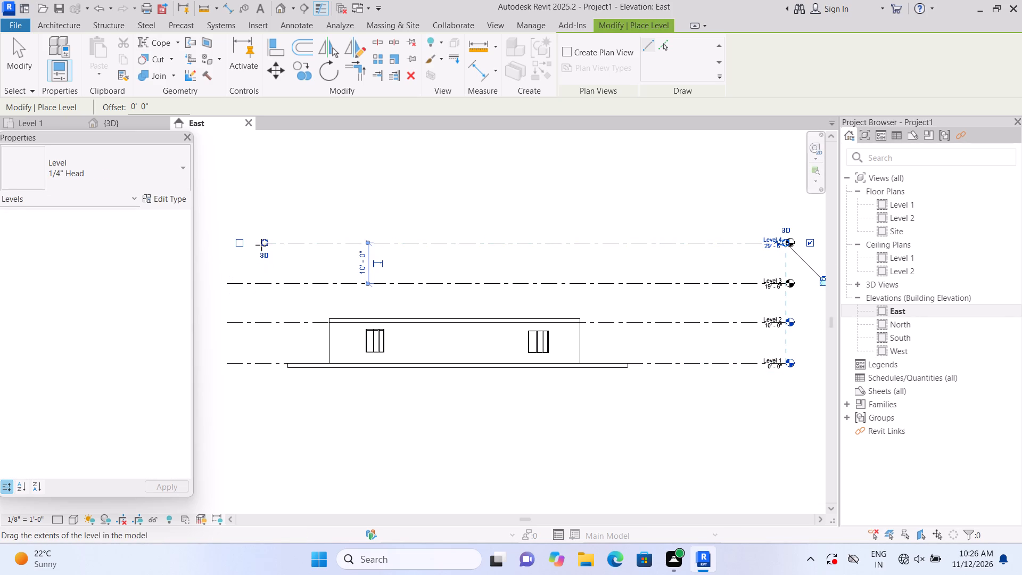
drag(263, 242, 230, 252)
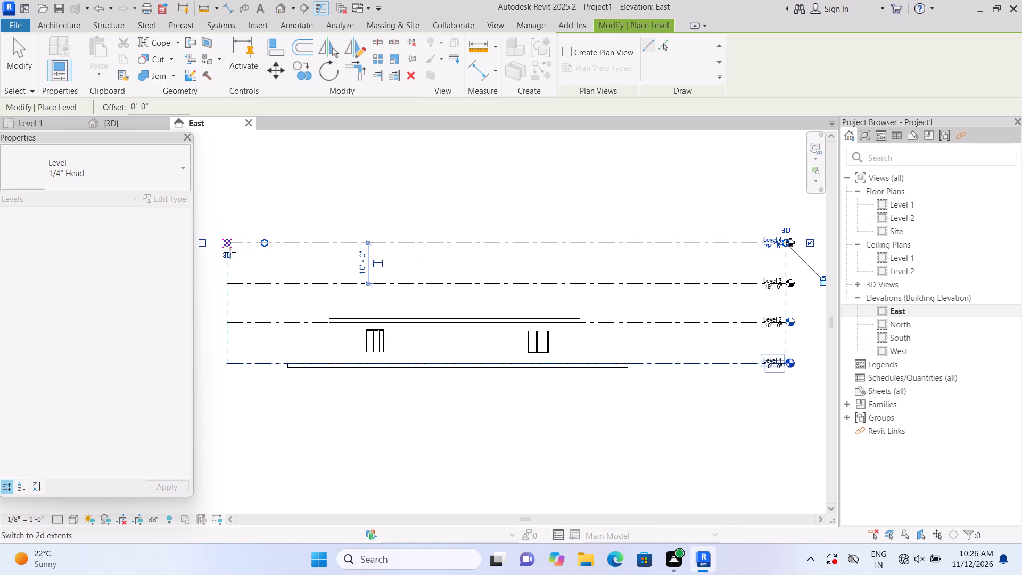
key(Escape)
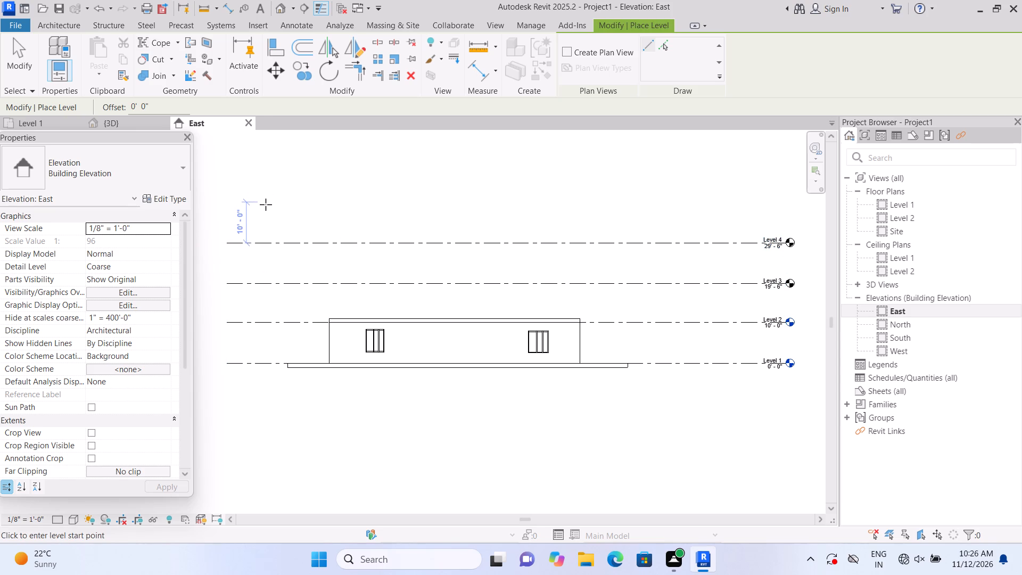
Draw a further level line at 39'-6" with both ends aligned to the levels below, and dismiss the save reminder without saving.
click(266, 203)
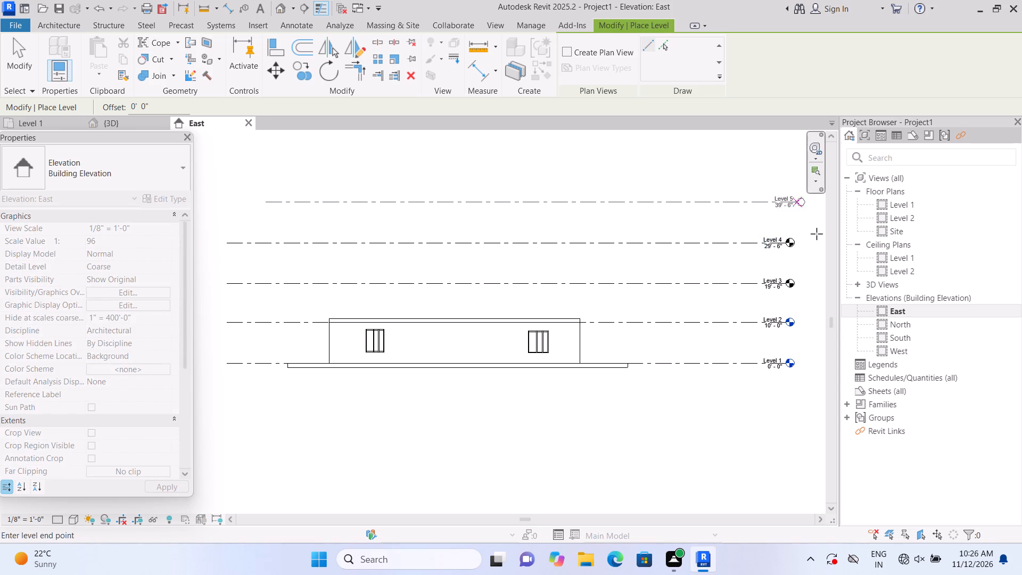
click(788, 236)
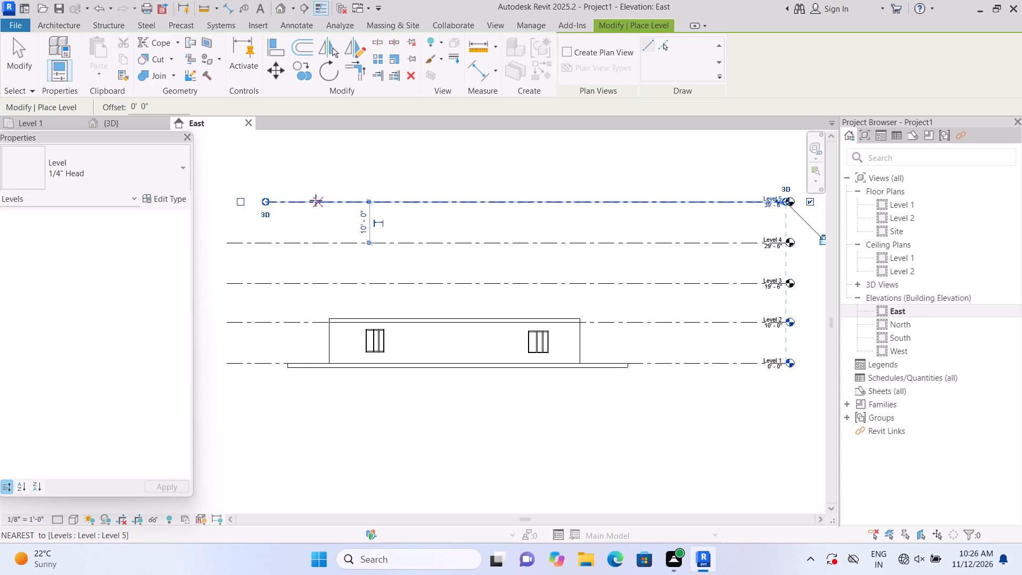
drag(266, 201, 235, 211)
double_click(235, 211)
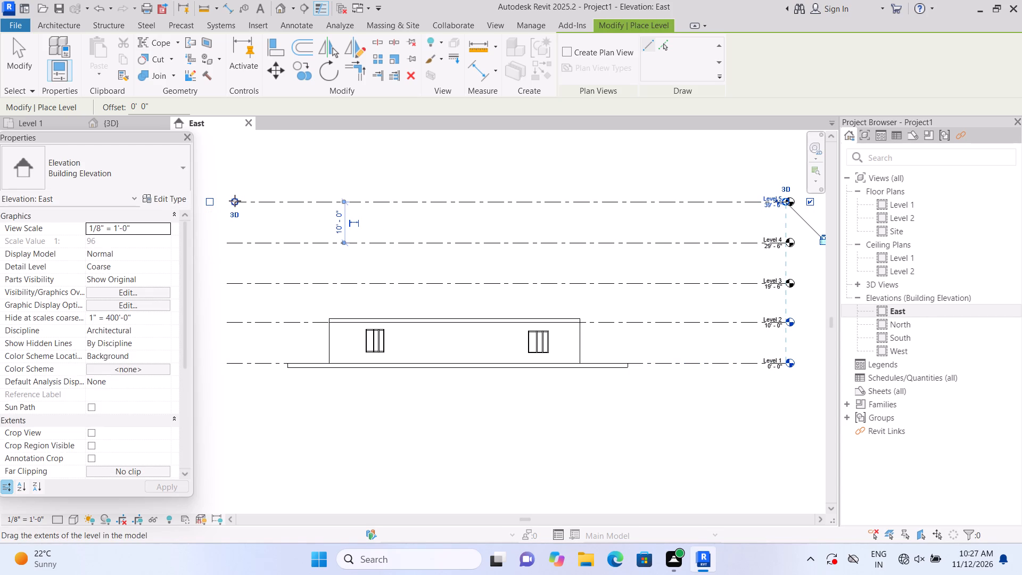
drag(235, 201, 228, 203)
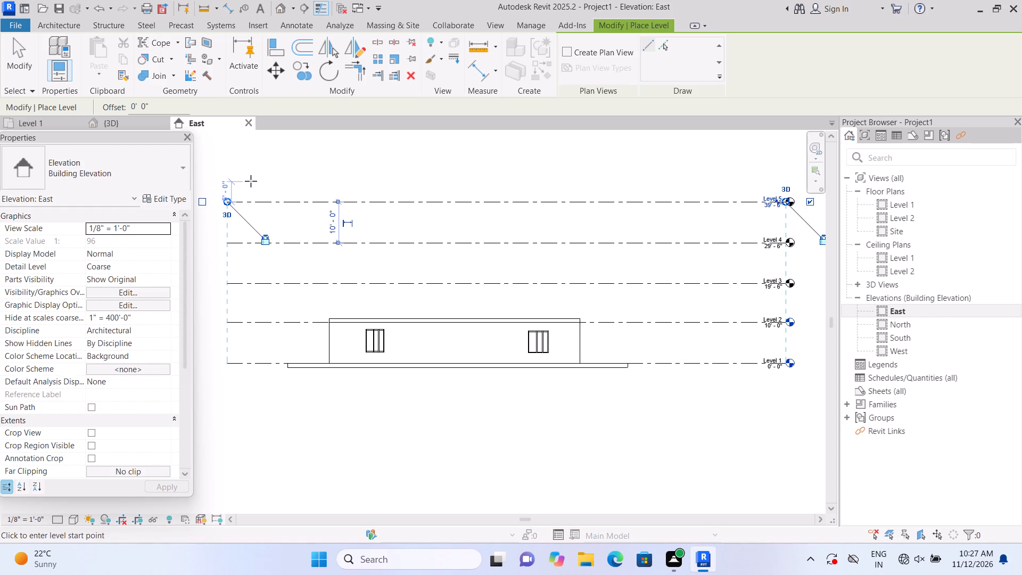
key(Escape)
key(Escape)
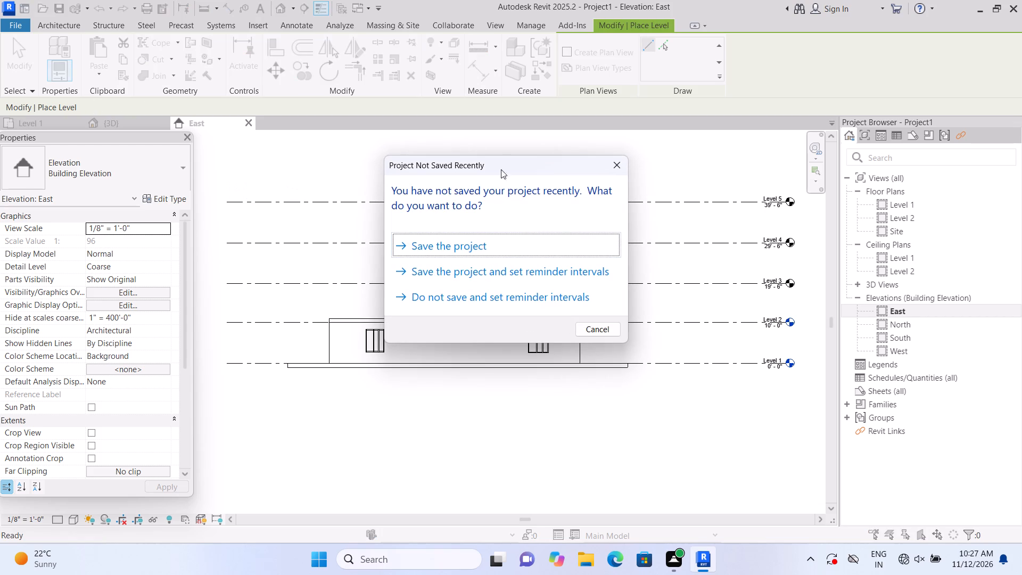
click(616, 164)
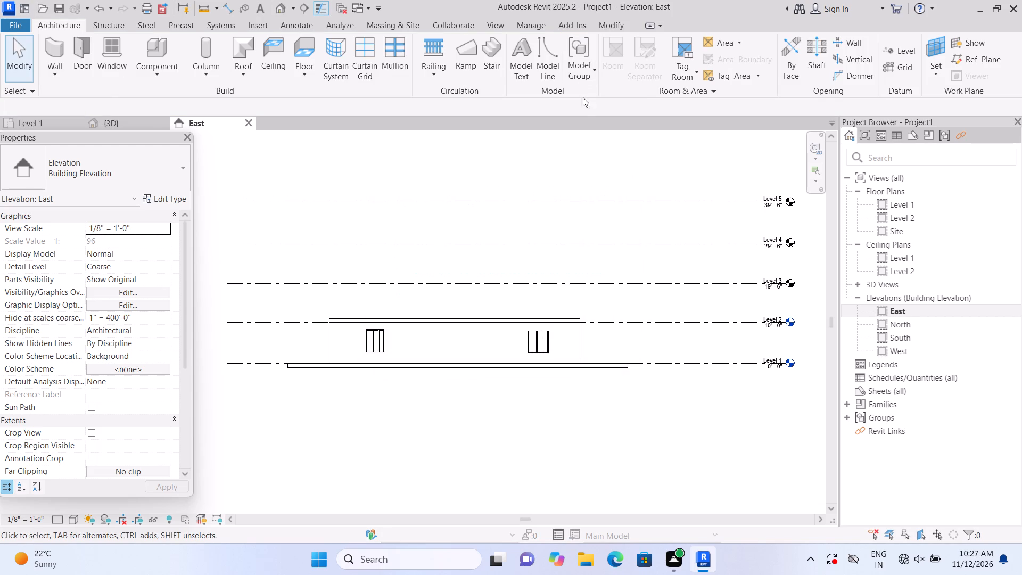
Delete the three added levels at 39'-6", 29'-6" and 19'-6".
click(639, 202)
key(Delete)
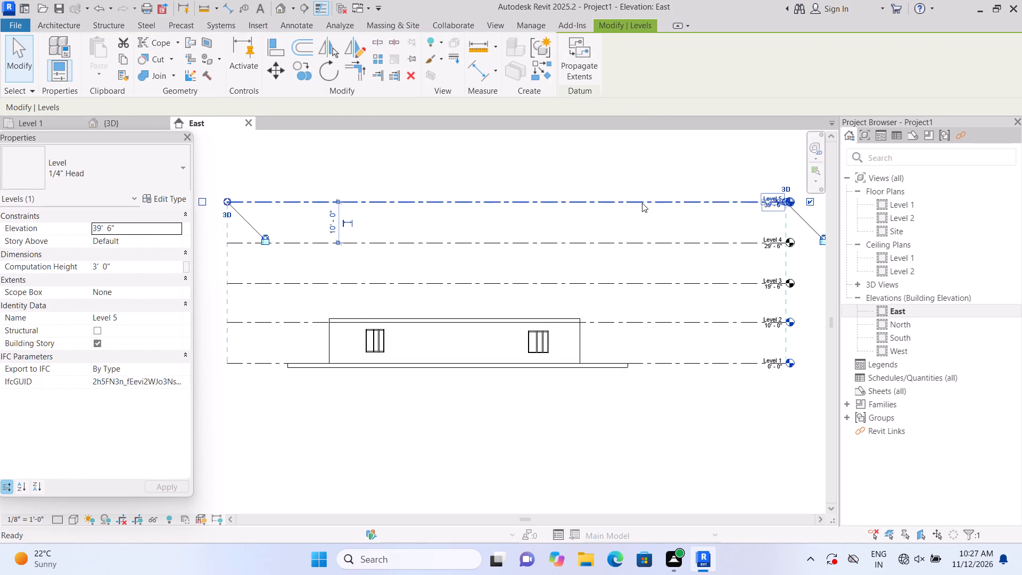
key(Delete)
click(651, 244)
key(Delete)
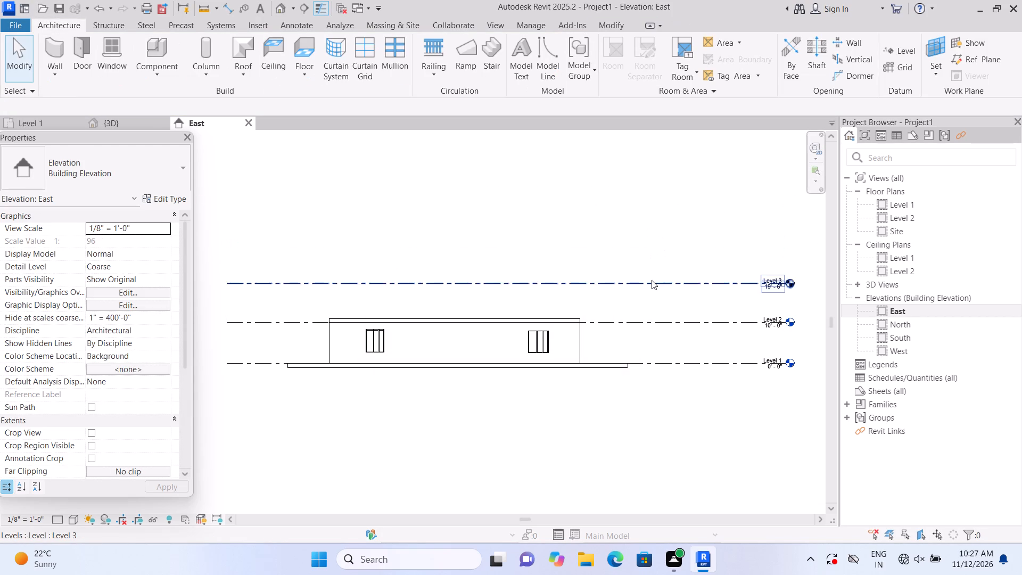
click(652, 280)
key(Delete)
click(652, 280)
Draw a level at 20'-0" with plan view creation enabled, aligning both ends with the existing levels.
text(ll)
click(566, 51)
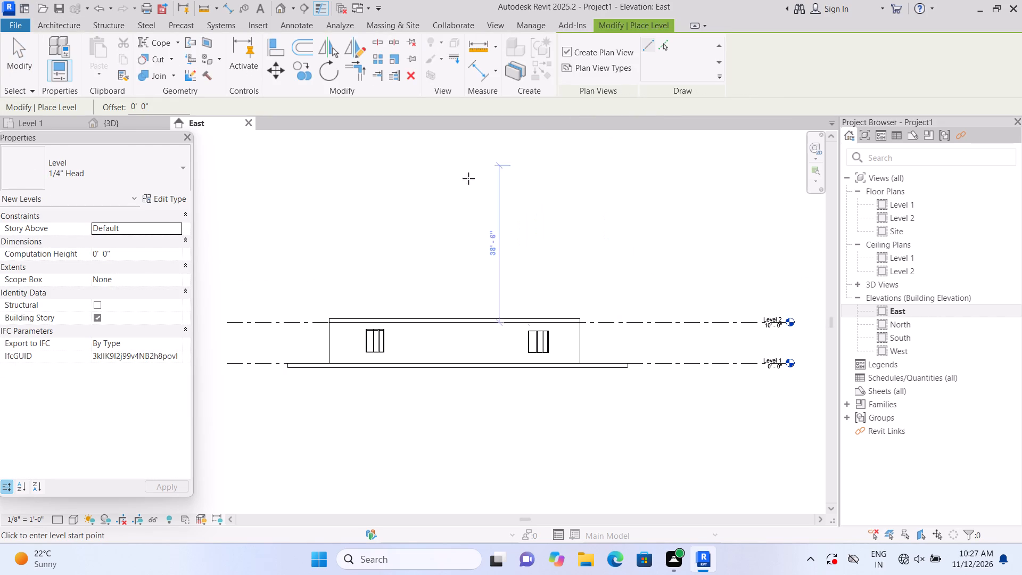
click(279, 282)
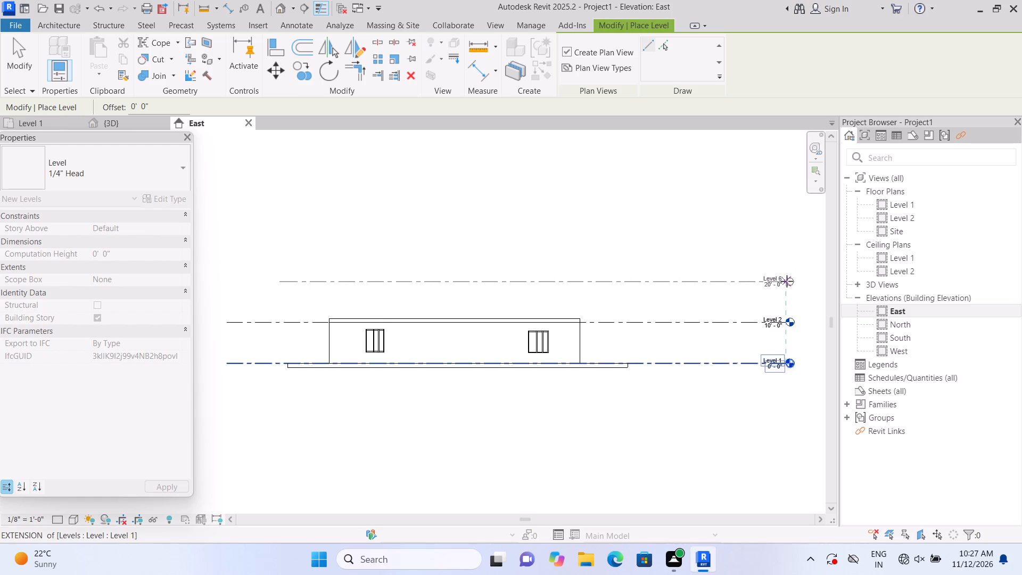
click(787, 281)
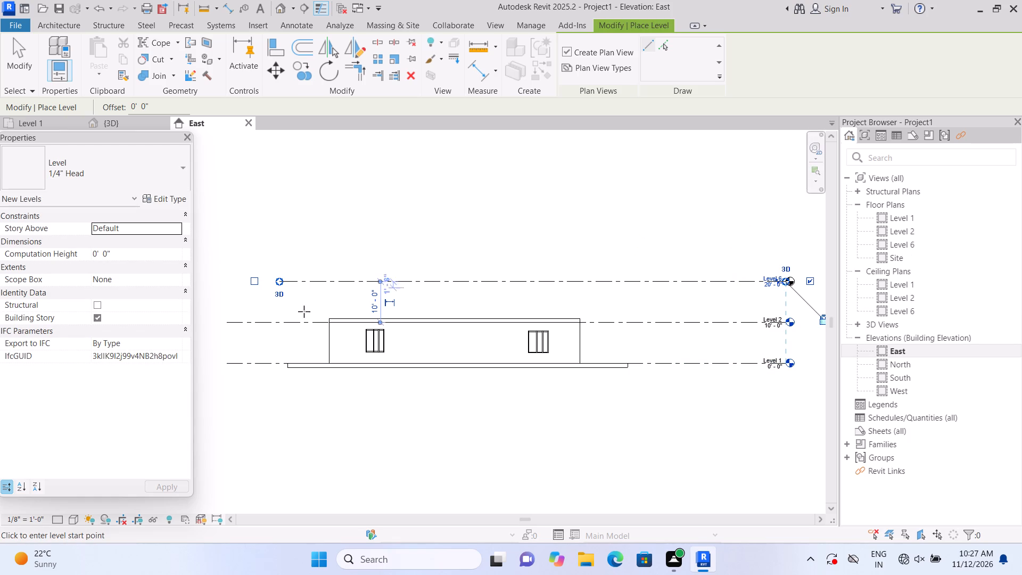
drag(278, 282, 272, 284)
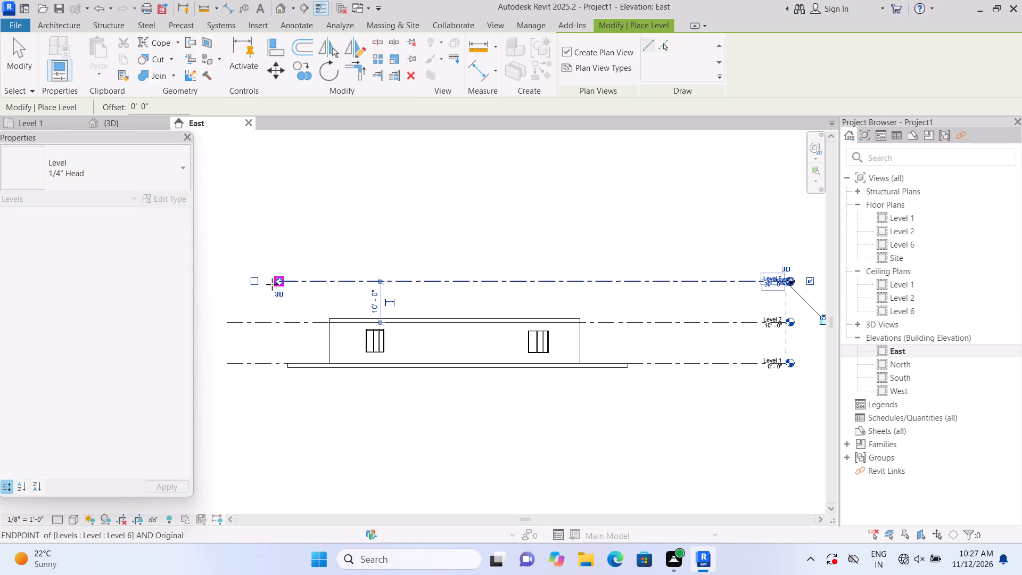
drag(272, 284, 228, 295)
click(228, 295)
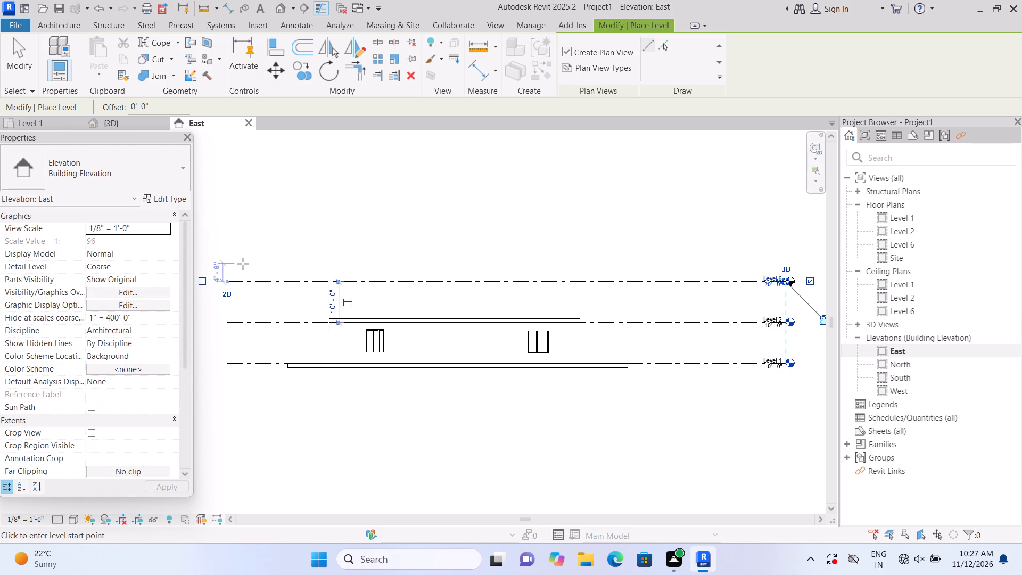
key(Escape)
key(Escape)
Rename the level at 20'-0" to Level 3.
scroll(700, 276, up, 1)
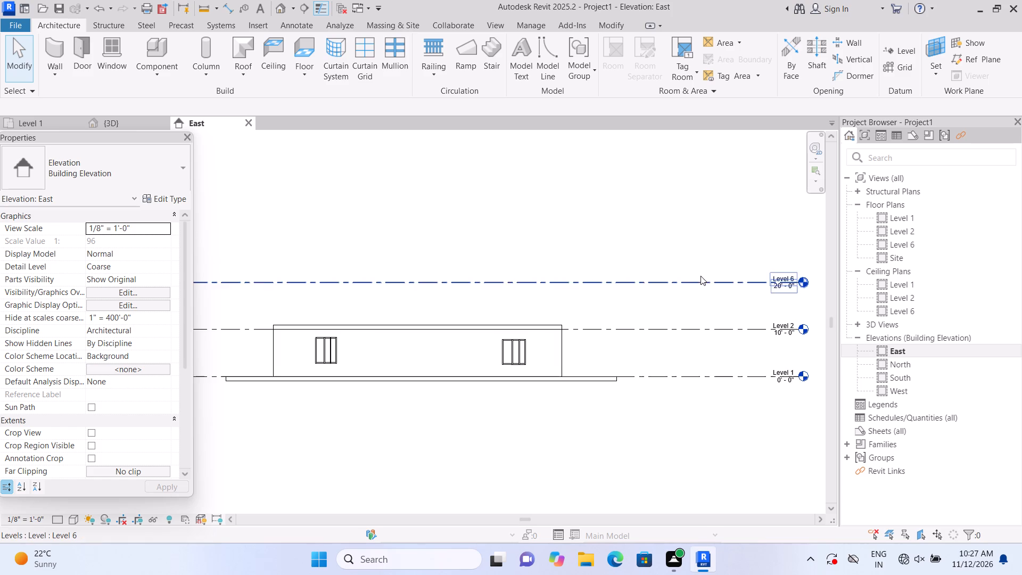
scroll(793, 289, up, 7)
triple_click(794, 271)
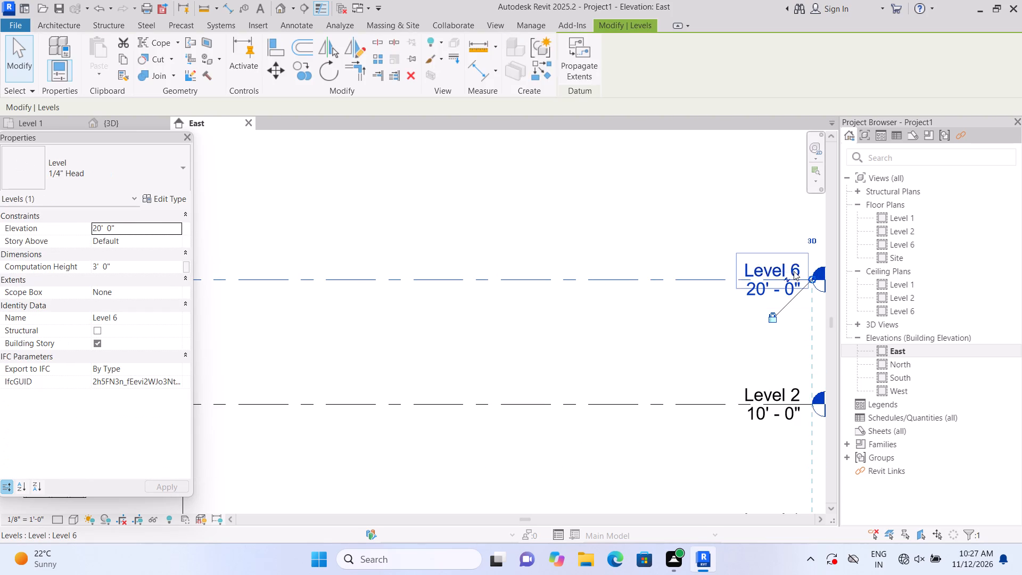
key(BackSpace)
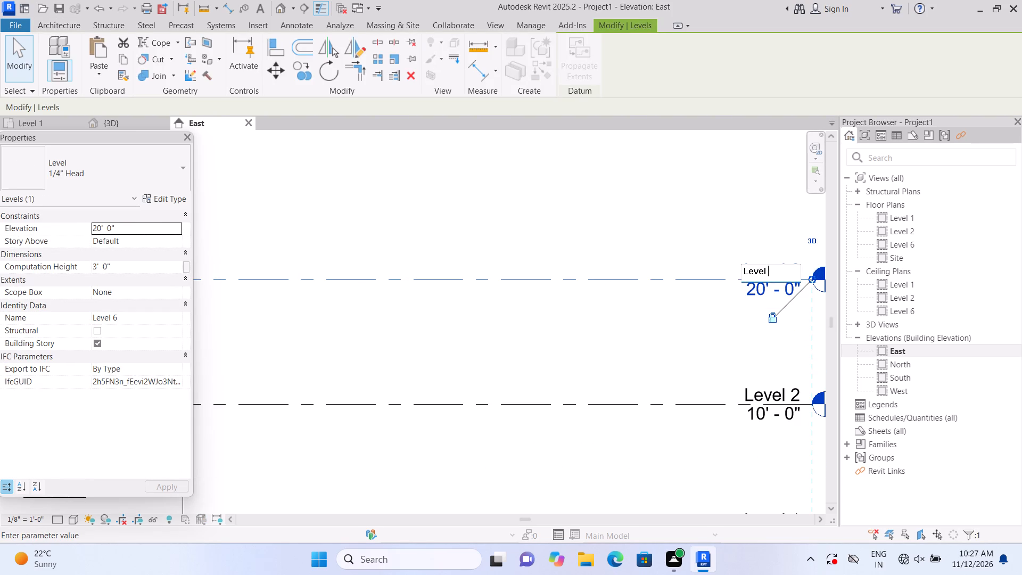
key(3)
key(Return)
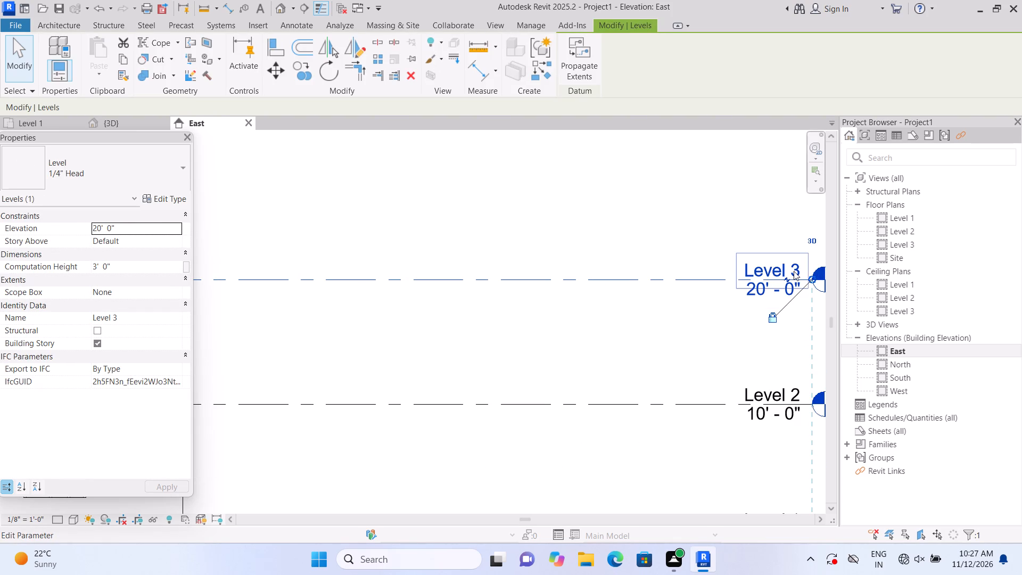
click(525, 240)
Draw a level at 30'-0", 10'-0" above Level 3, with both ends aligned to the levels below.
scroll(538, 242, down, 7)
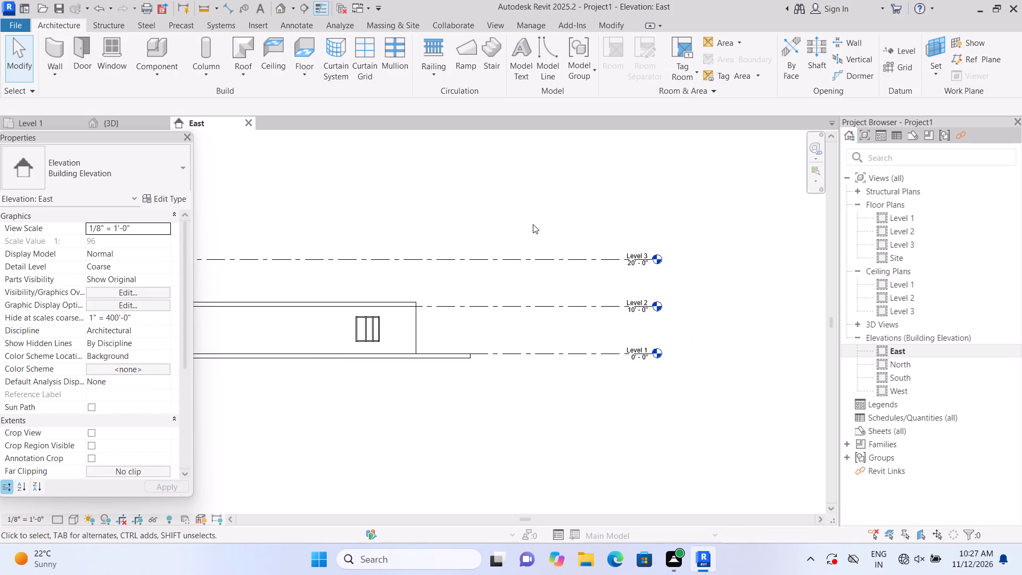
middle_drag(539, 218, 628, 221)
scroll(627, 223, down, 1)
middle_drag(630, 228, 666, 234)
middle_click(666, 234)
middle_drag(667, 234, 668, 234)
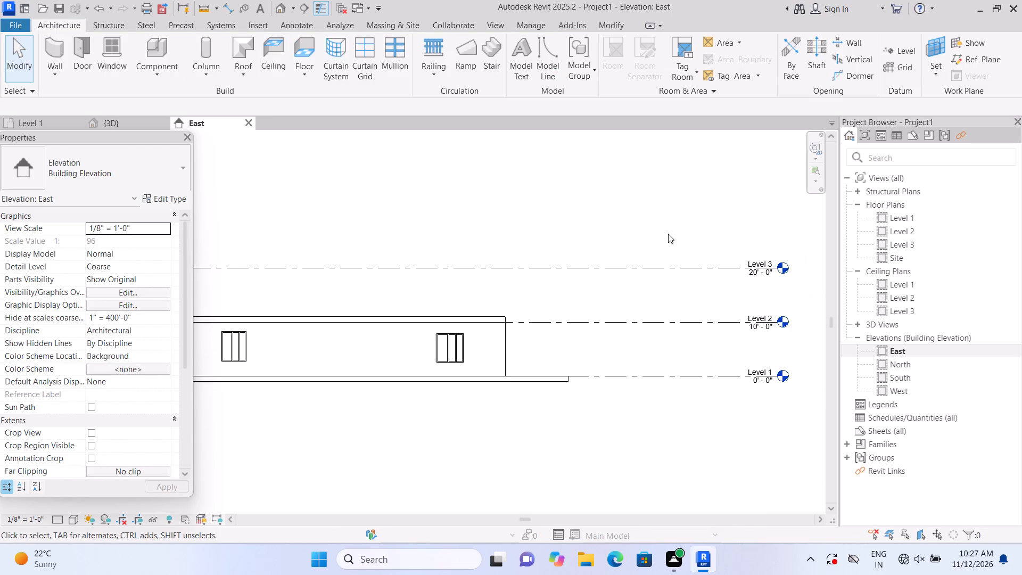
middle_drag(668, 234, 676, 234)
scroll(677, 229, down, 2)
middle_drag(361, 203, 411, 232)
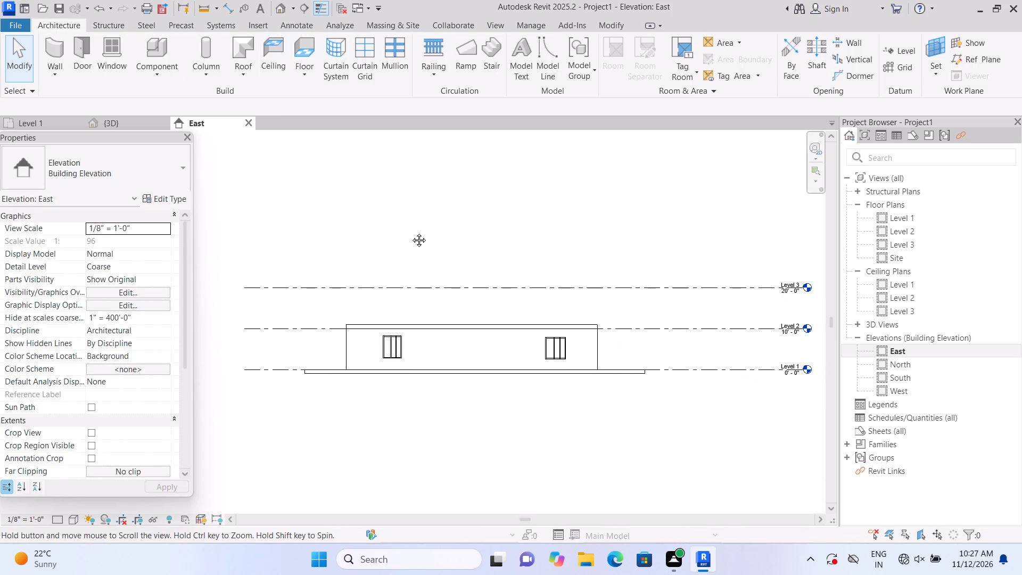
middle_drag(411, 232, 410, 232)
text(ll)
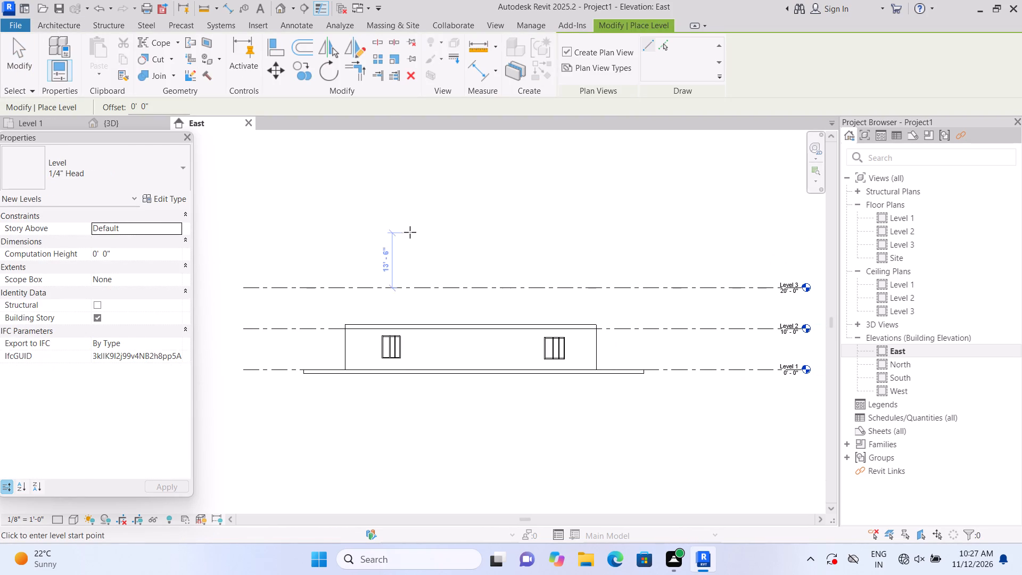
click(314, 247)
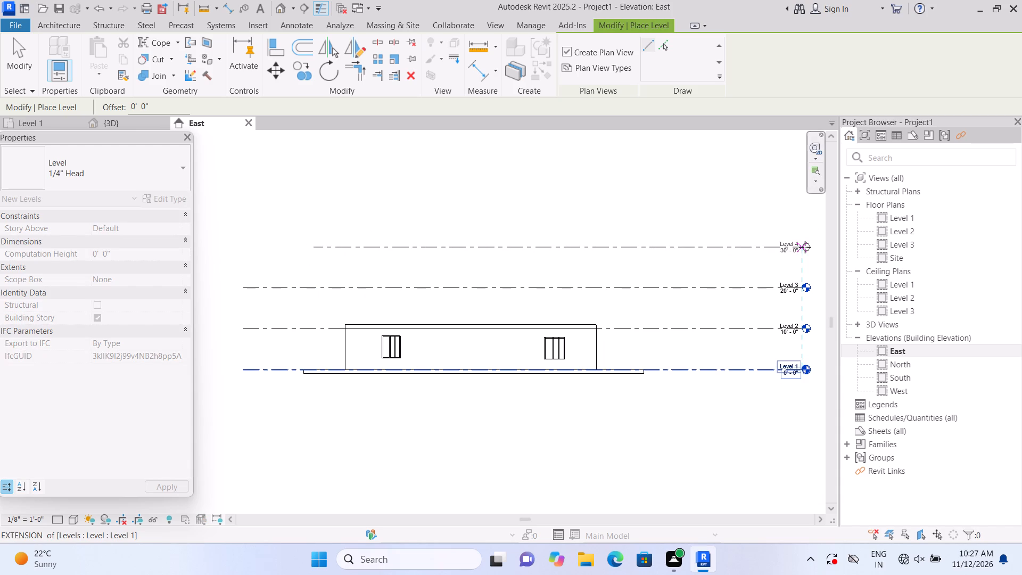
click(805, 247)
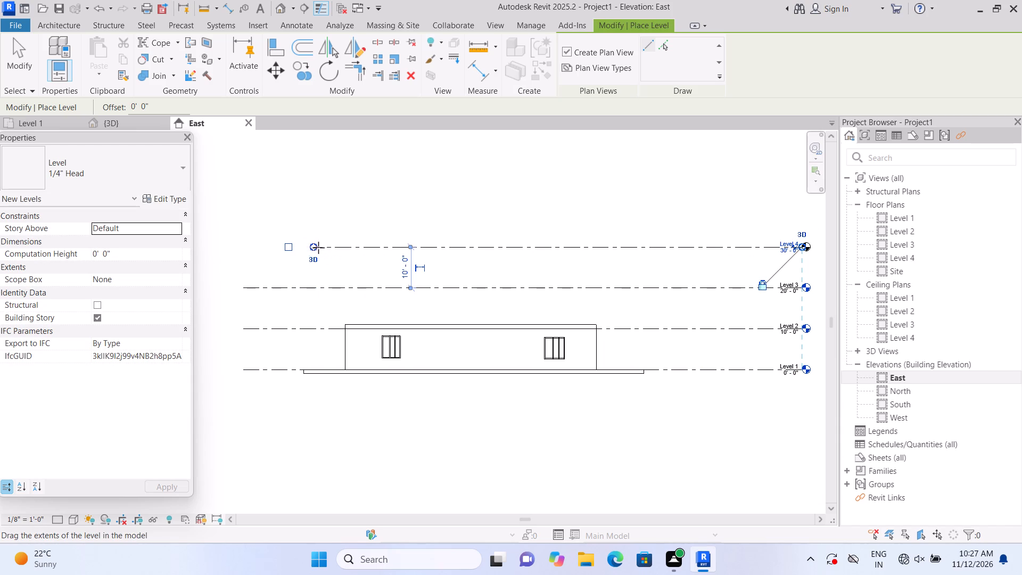
drag(311, 245, 254, 253)
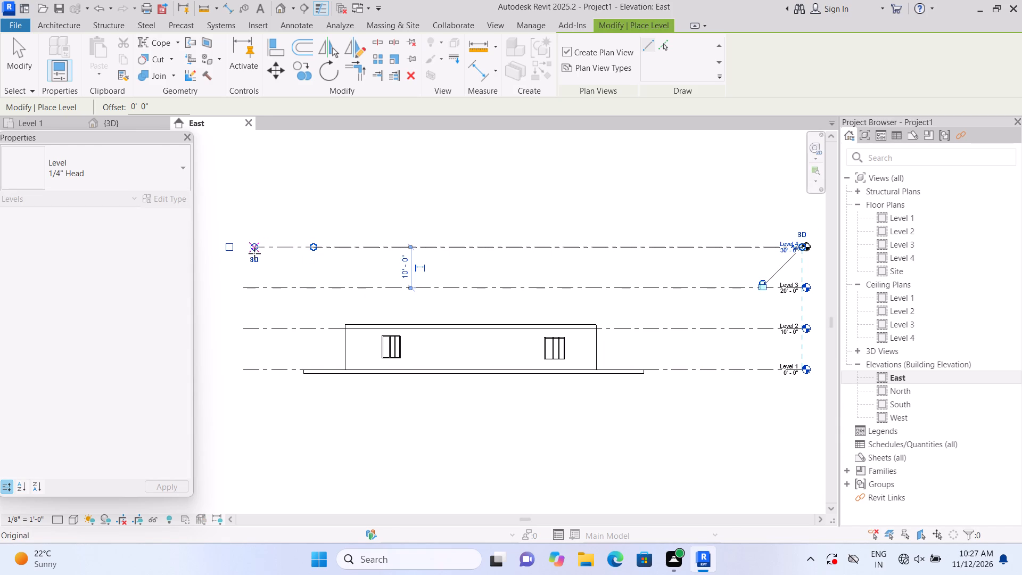
drag(254, 253, 248, 257)
key(Escape)
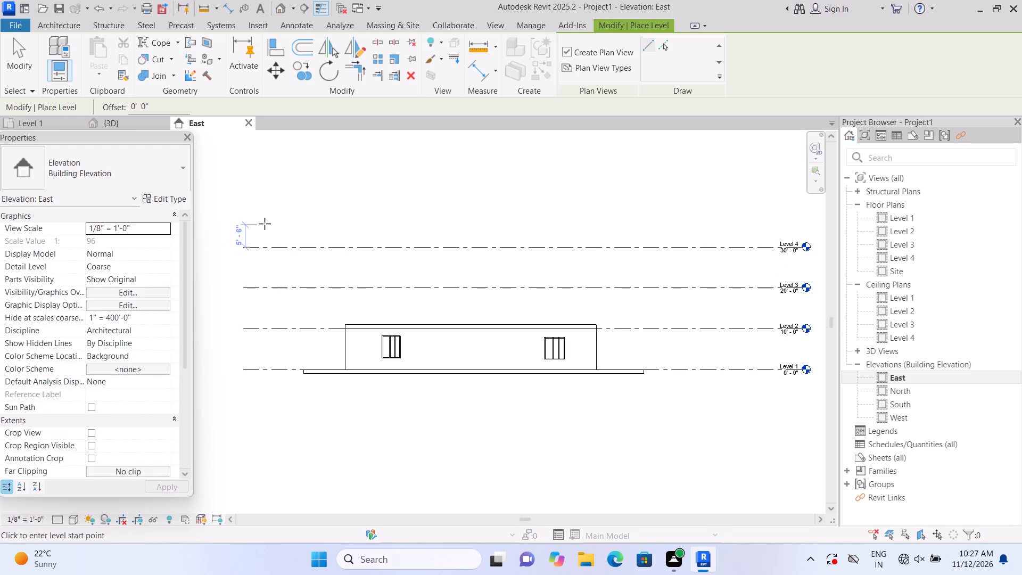
Draw another level at 40'-0", 10'-0" above the 30'-0" level, align both ends with the levels below, and finish placing levels.
click(288, 206)
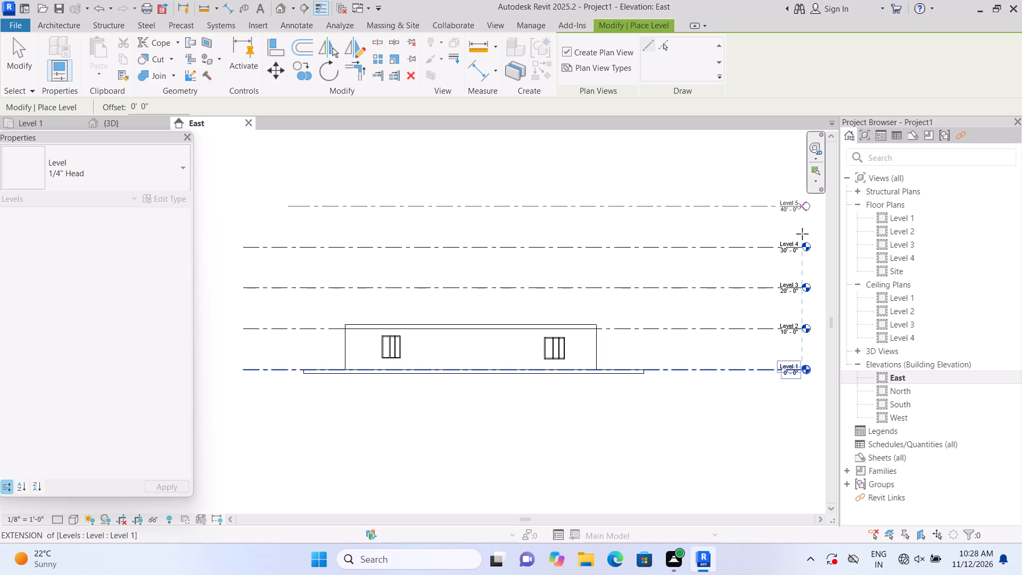
click(802, 234)
scroll(329, 229, up, 1)
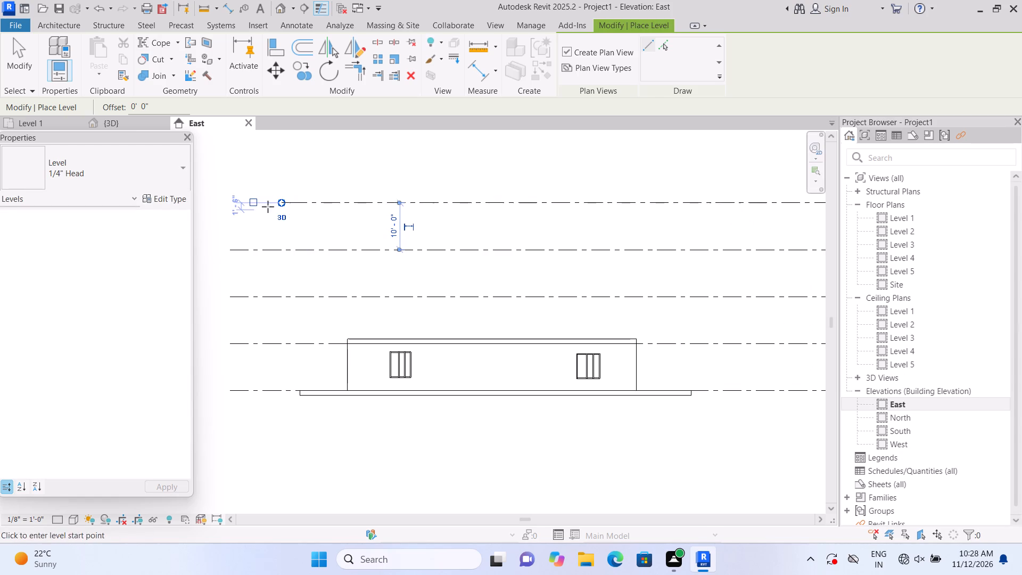
drag(281, 204, 236, 209)
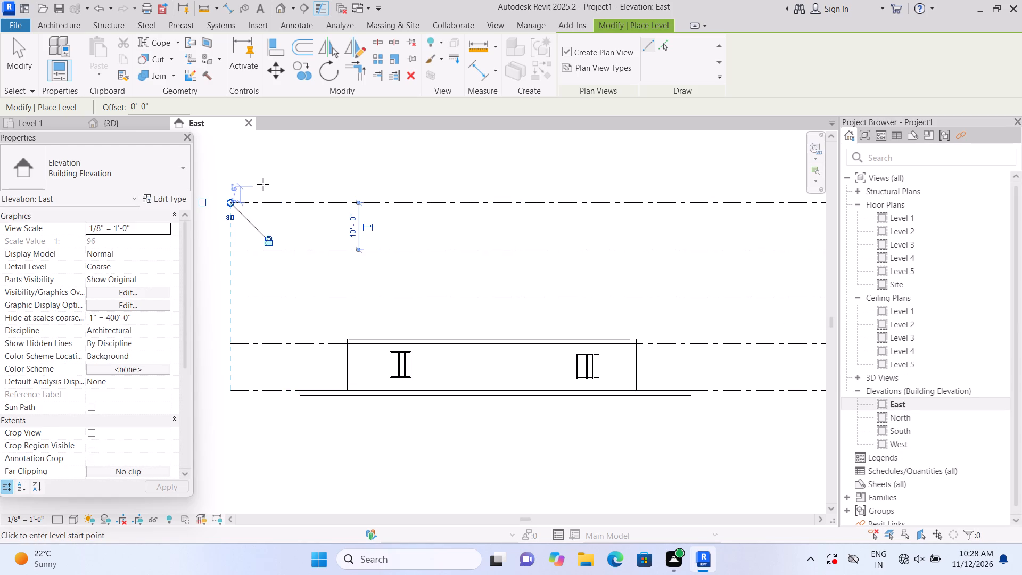
key(Escape)
key(Escape)
scroll(267, 191, down, 5)
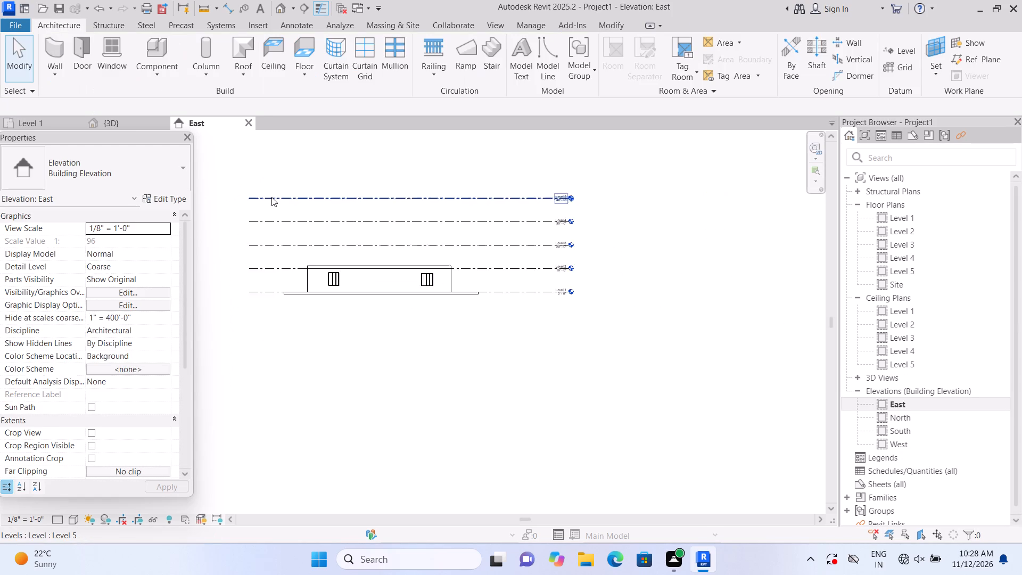
middle_drag(291, 179, 352, 227)
scroll(421, 317, up, 3)
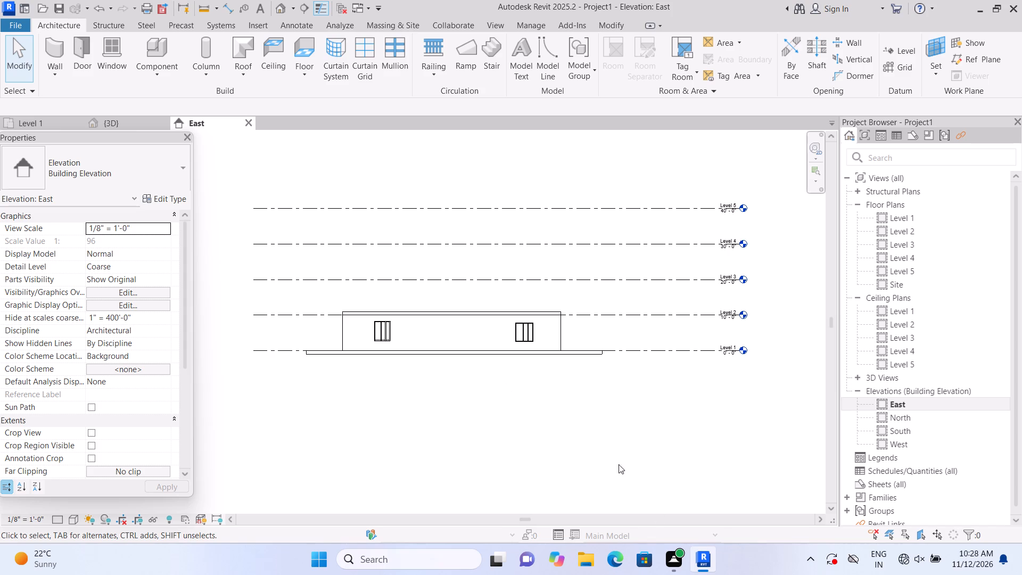
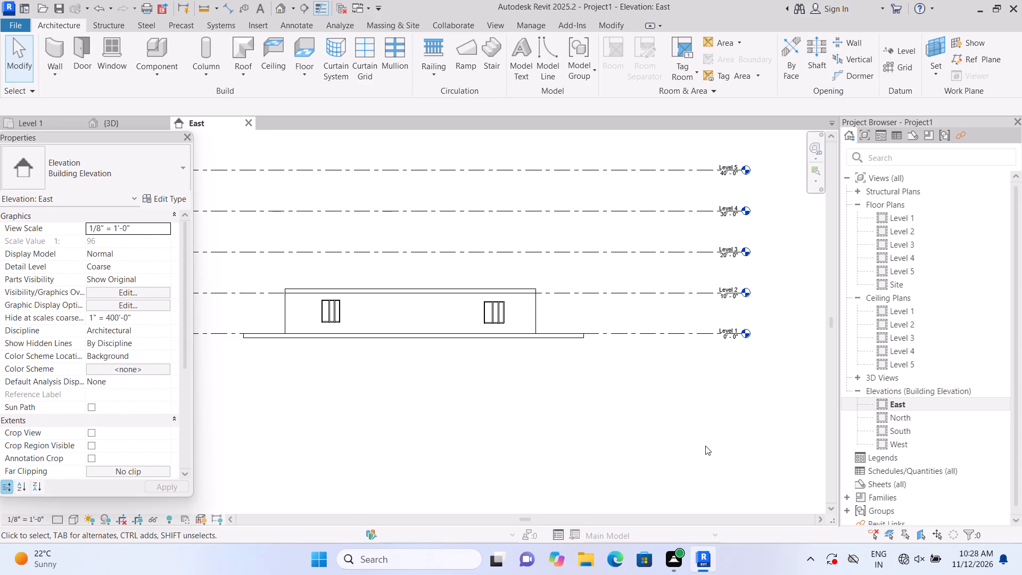
Open the Level 1 floor plan view and bring the whole house layout into view.
double_click(880, 219)
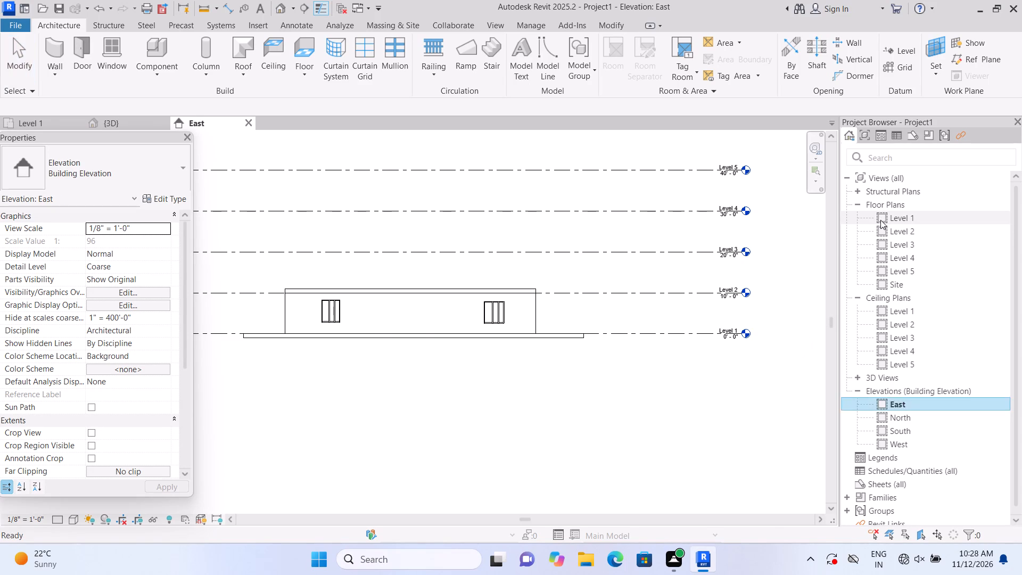
scroll(729, 348, down, 2)
middle_drag(718, 339, 704, 377)
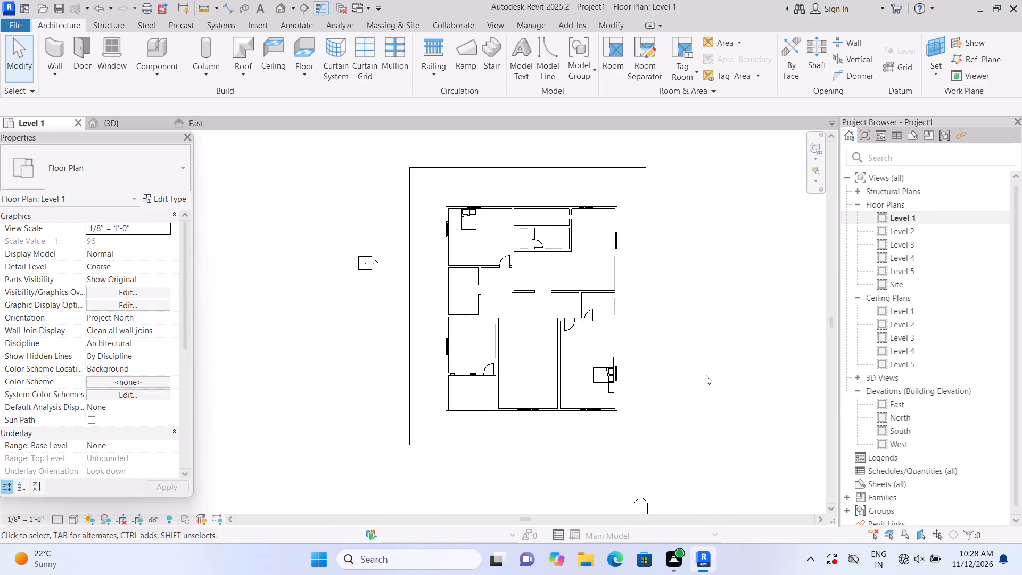
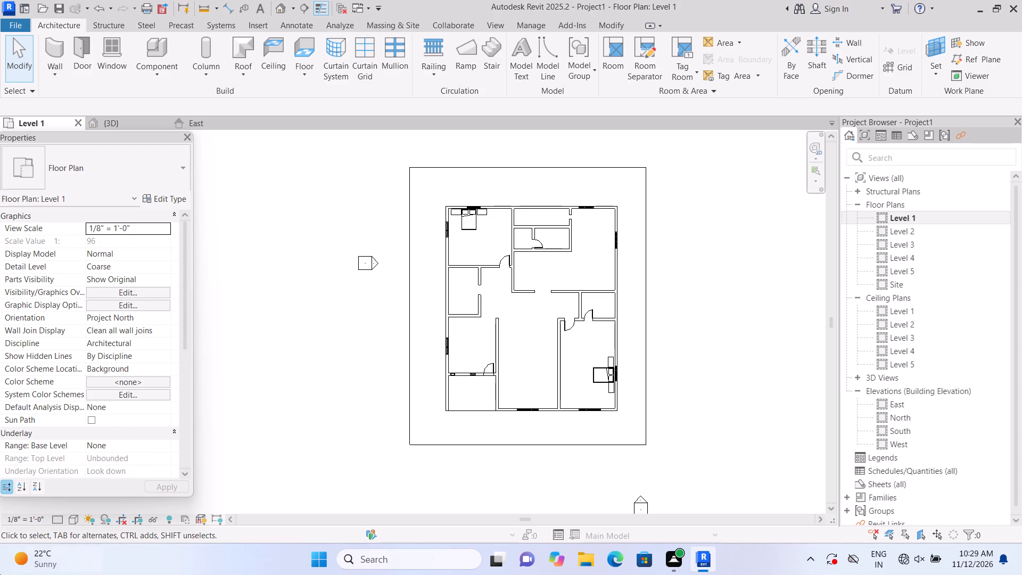
Examine the house's room and wall layout more closely on the Level 1 floor plan.
scroll(191, 552, up, 1)
scroll(59, 474, up, 6)
scroll(101, 339, up, 1)
scroll(517, 322, up, 2)
scroll(670, 286, up, 2)
scroll(653, 273, down, 2)
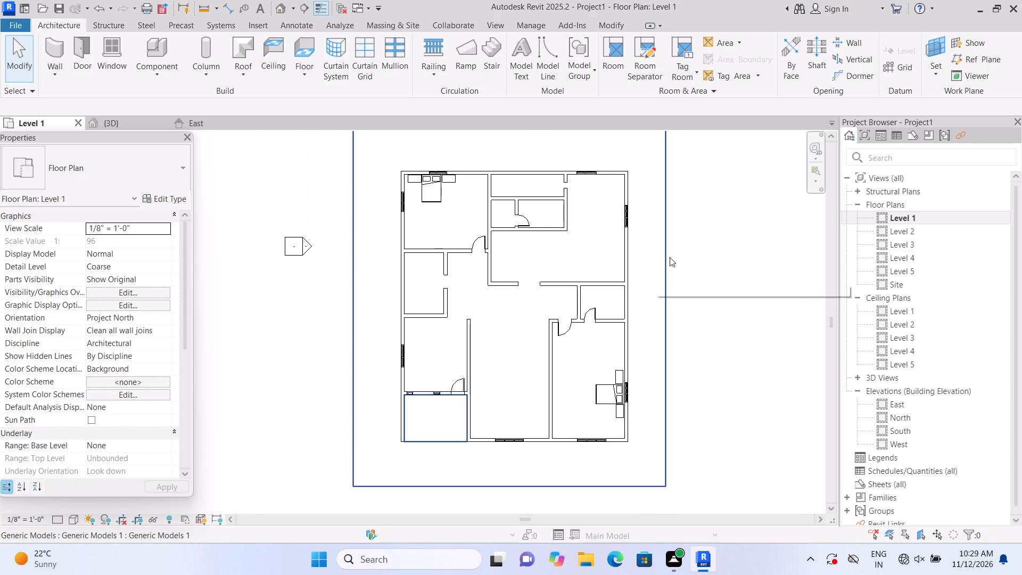
middle_drag(670, 258, 664, 289)
middle_click(664, 293)
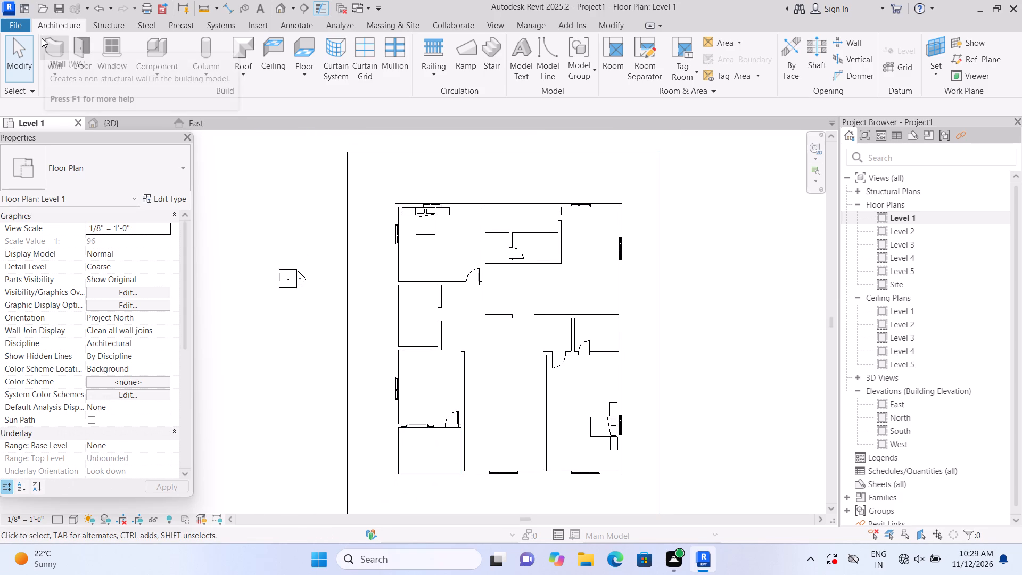
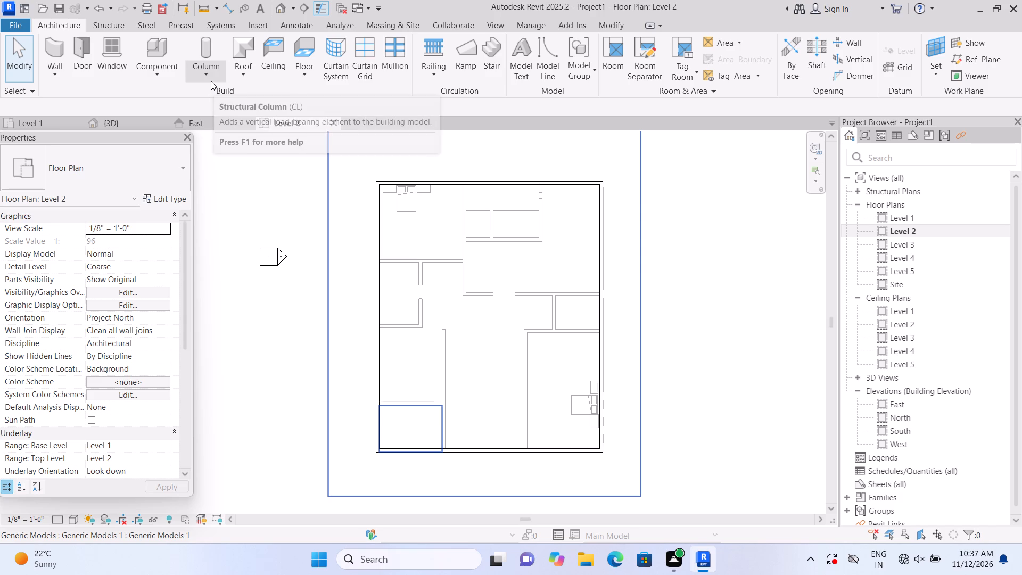
Enclose the southwest room on Level 2 with 9" walls, tracing the underlay: 14'-7 1/2" eastward, then about 10'-6" south to the exterior wall.
click(48, 53)
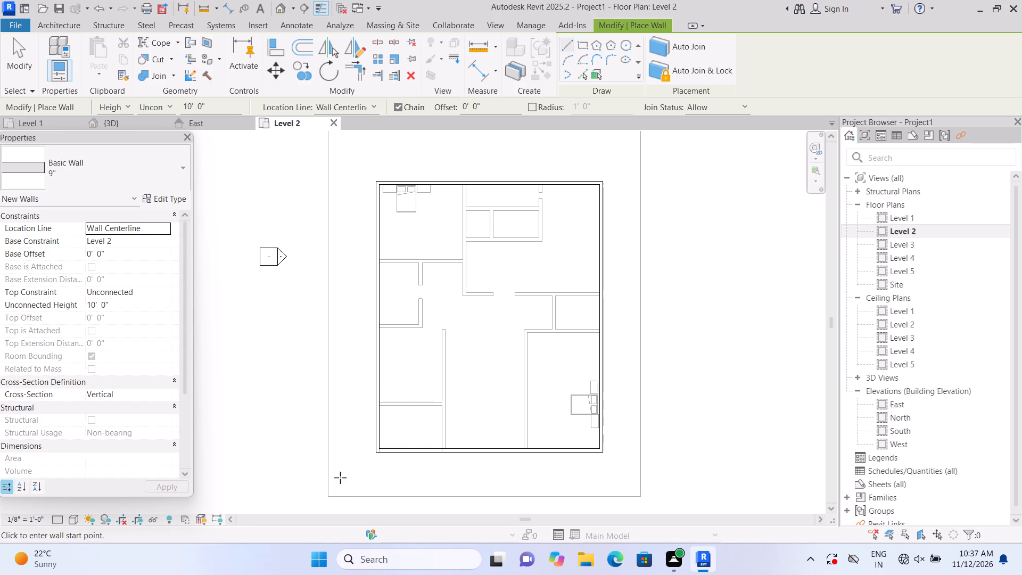
scroll(452, 525, up, 7)
scroll(366, 439, up, 4)
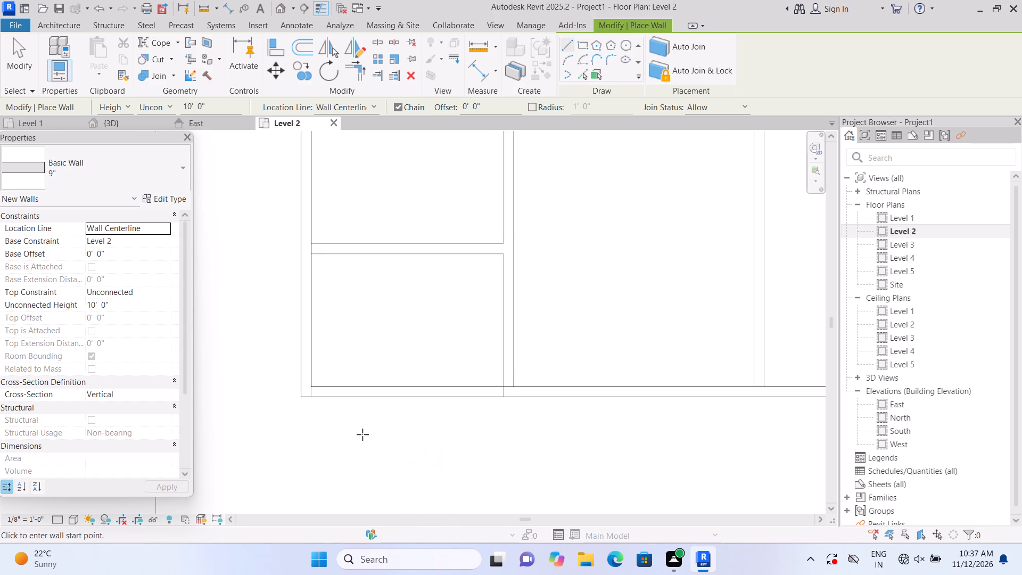
scroll(362, 434, up, 2)
scroll(360, 426, down, 4)
middle_drag(394, 447, 352, 520)
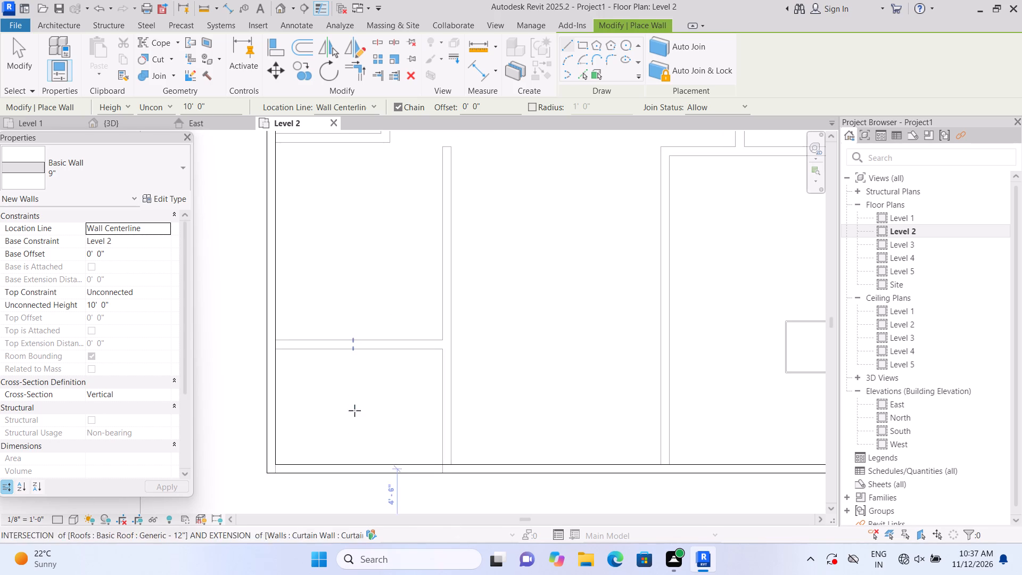
scroll(334, 362, up, 2)
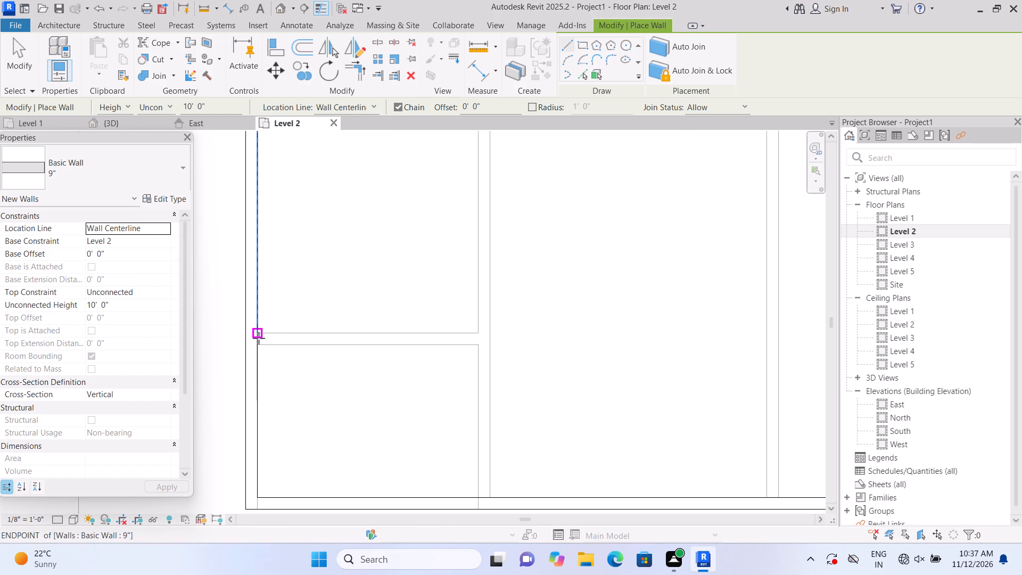
scroll(261, 351, up, 1)
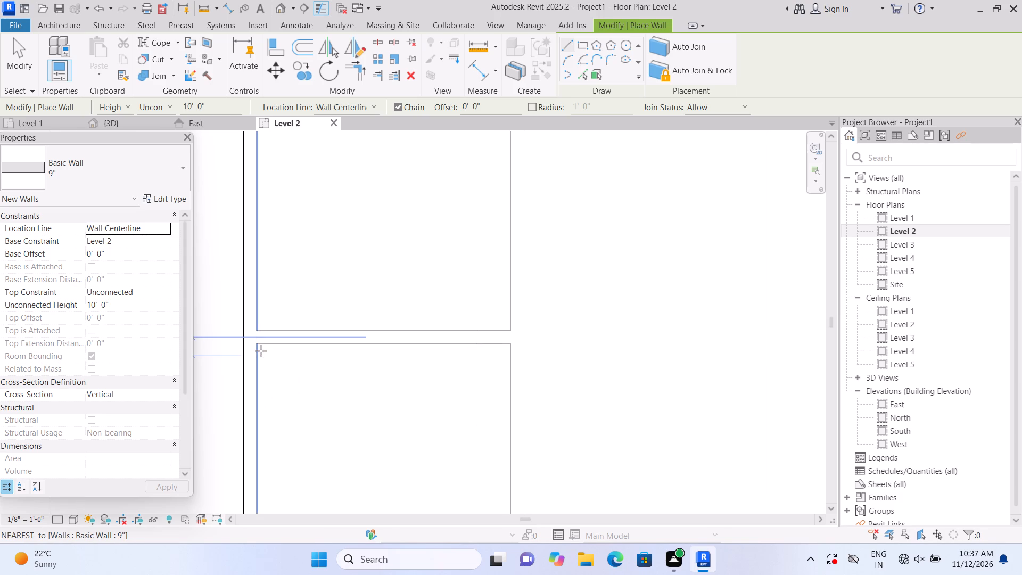
scroll(260, 352, up, 2)
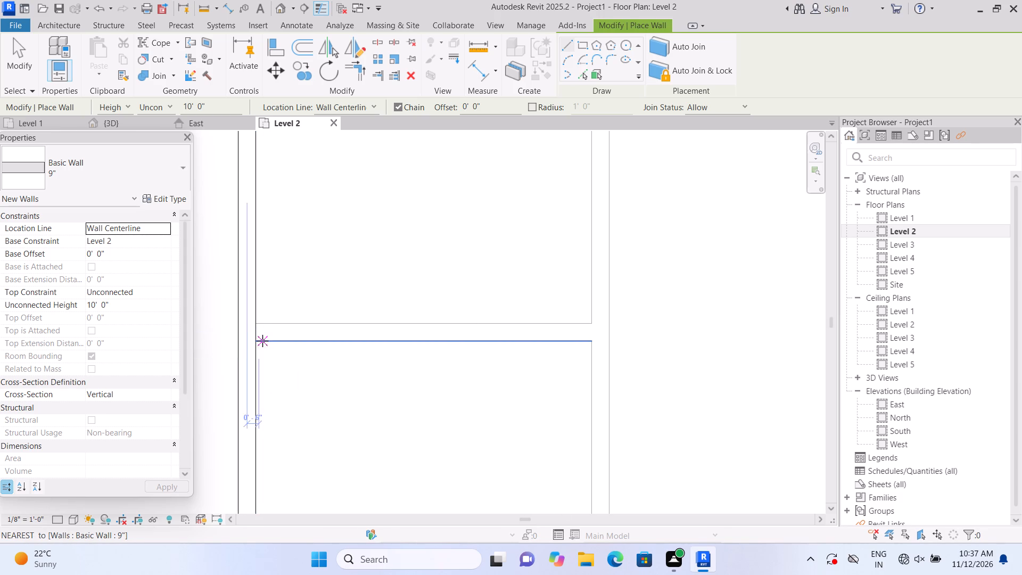
click(257, 333)
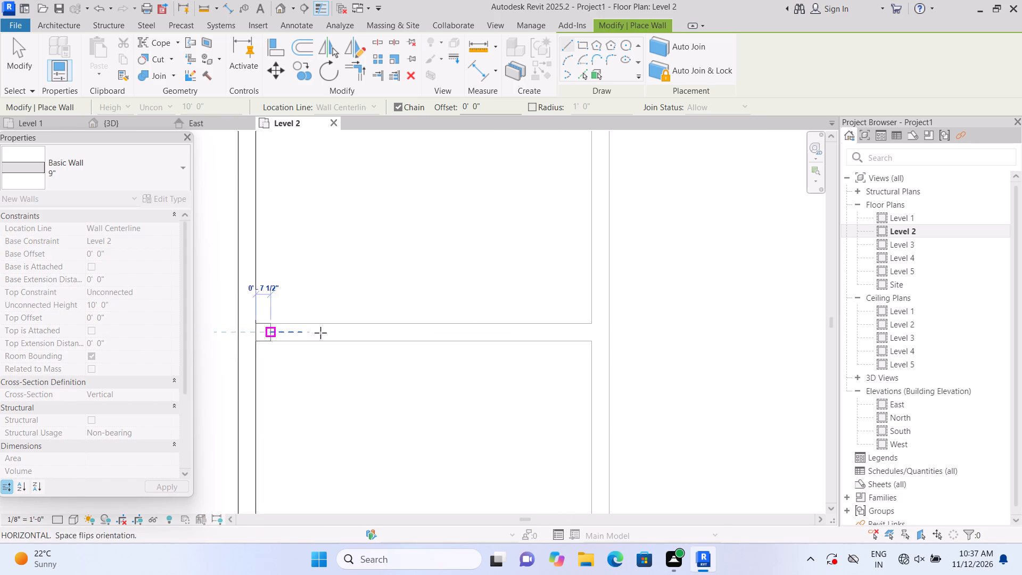
click(599, 331)
middle_drag(605, 387, 575, 231)
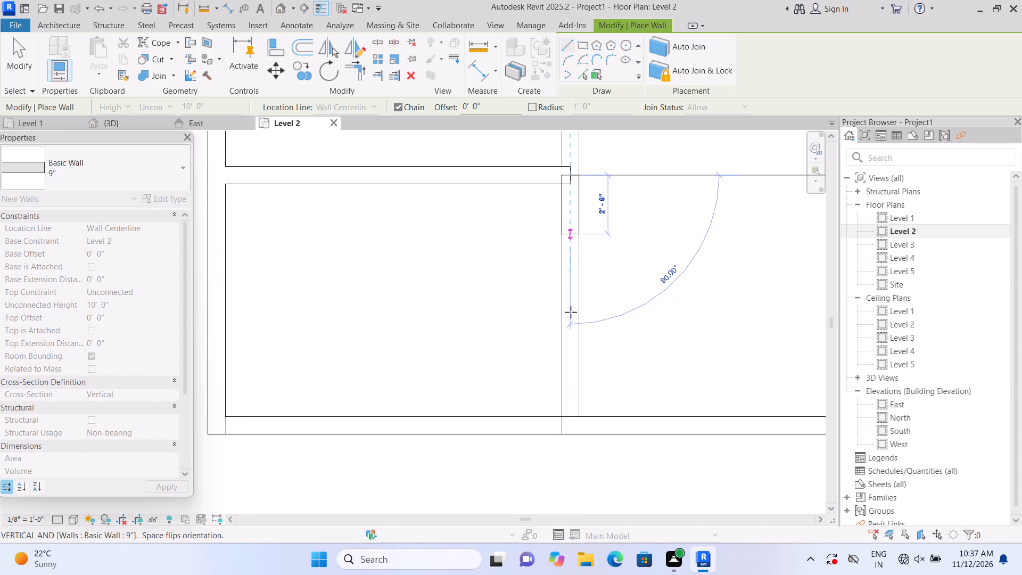
click(564, 420)
key(Escape)
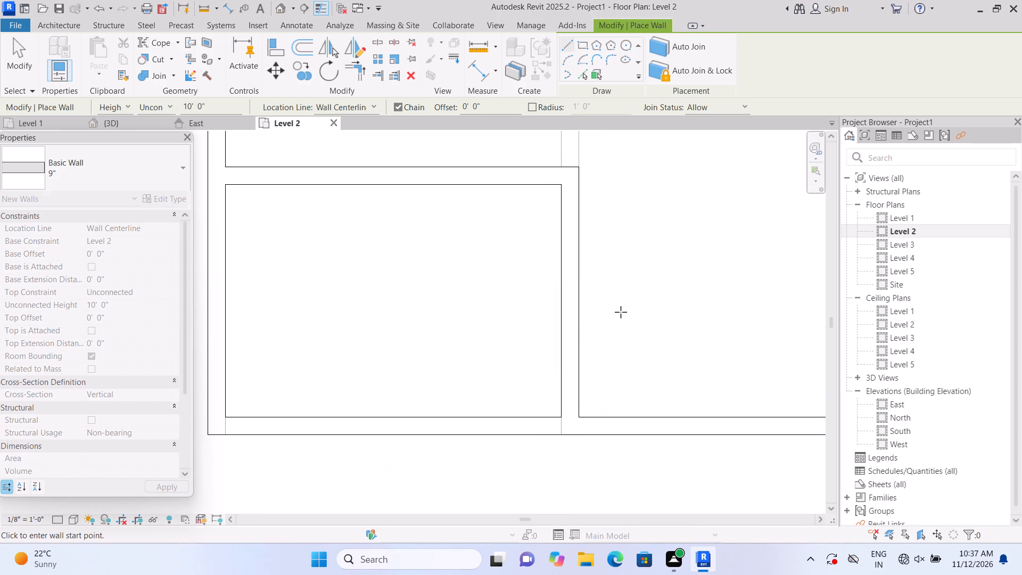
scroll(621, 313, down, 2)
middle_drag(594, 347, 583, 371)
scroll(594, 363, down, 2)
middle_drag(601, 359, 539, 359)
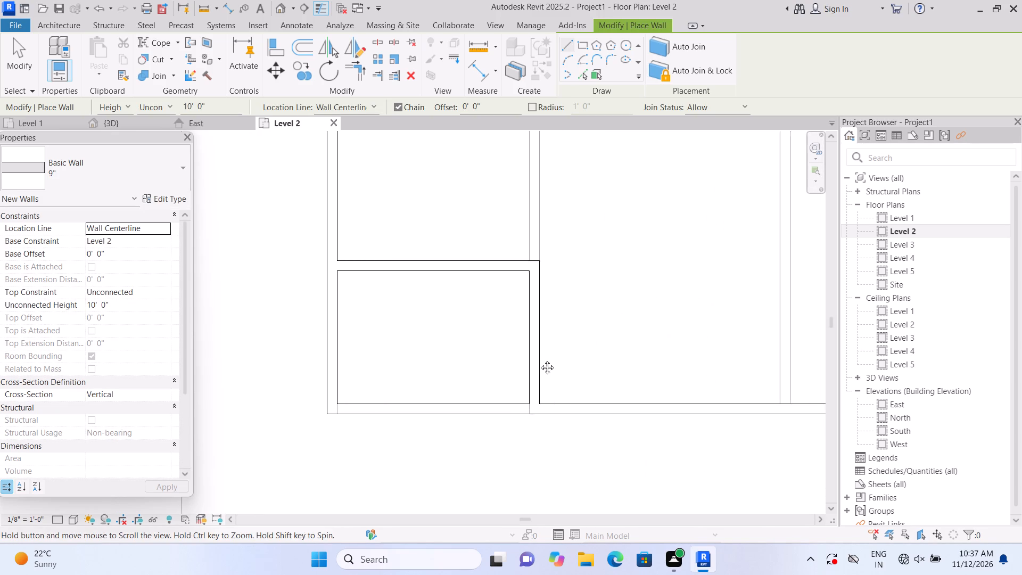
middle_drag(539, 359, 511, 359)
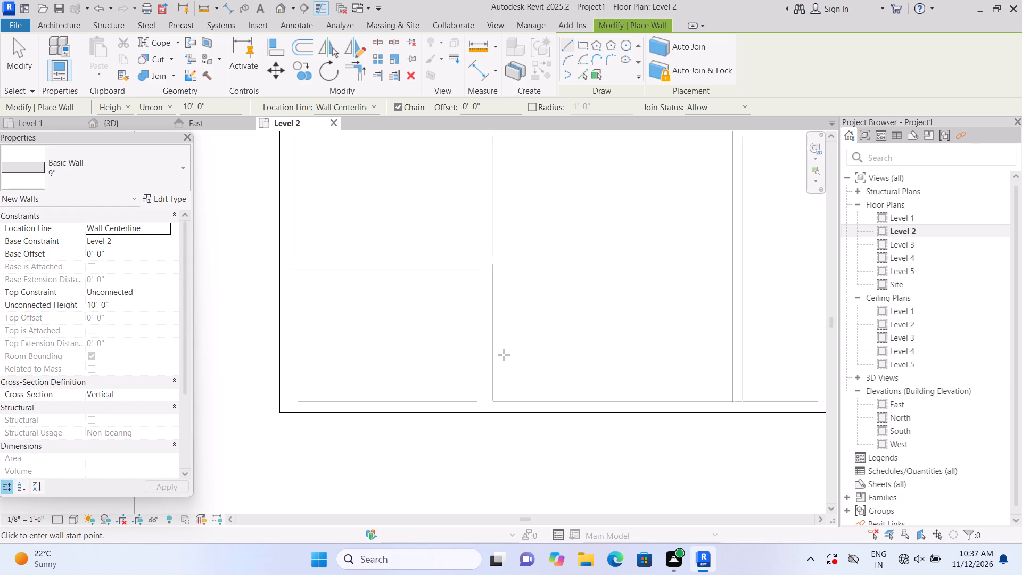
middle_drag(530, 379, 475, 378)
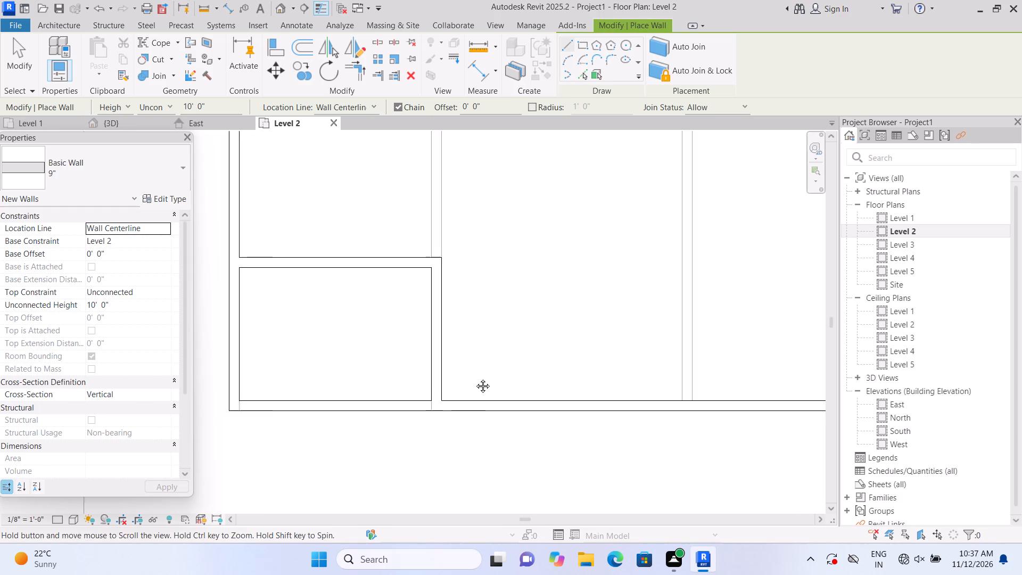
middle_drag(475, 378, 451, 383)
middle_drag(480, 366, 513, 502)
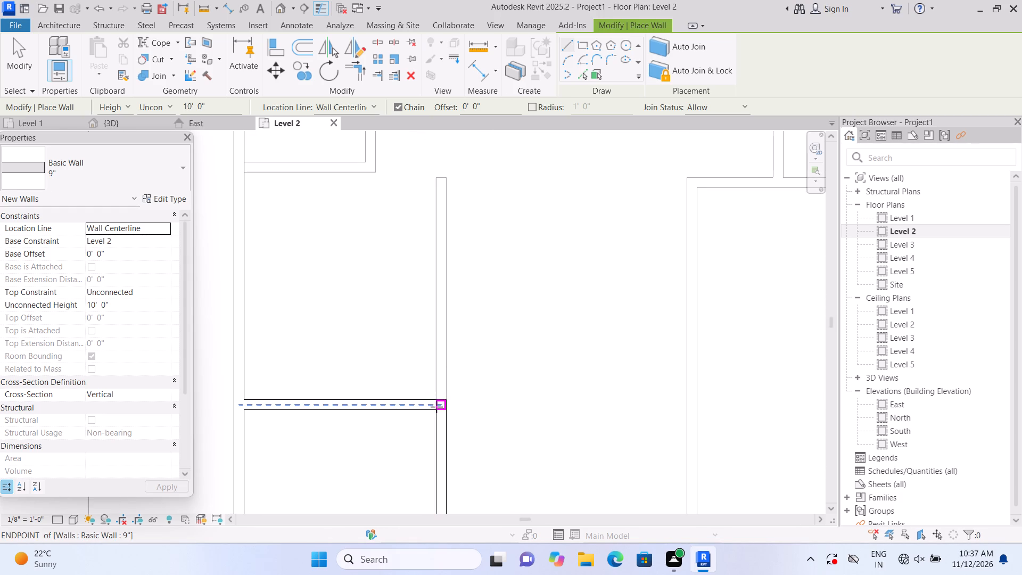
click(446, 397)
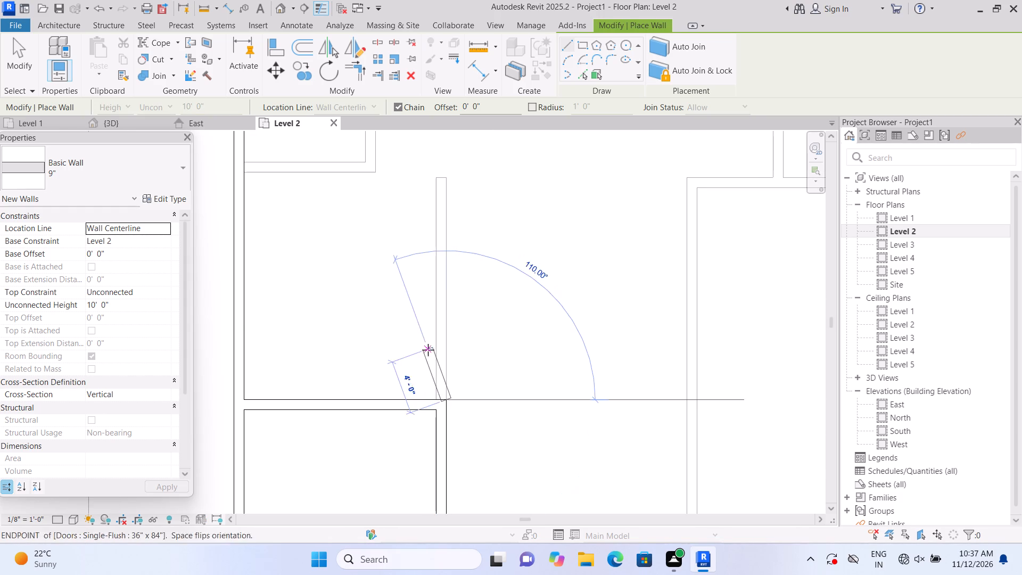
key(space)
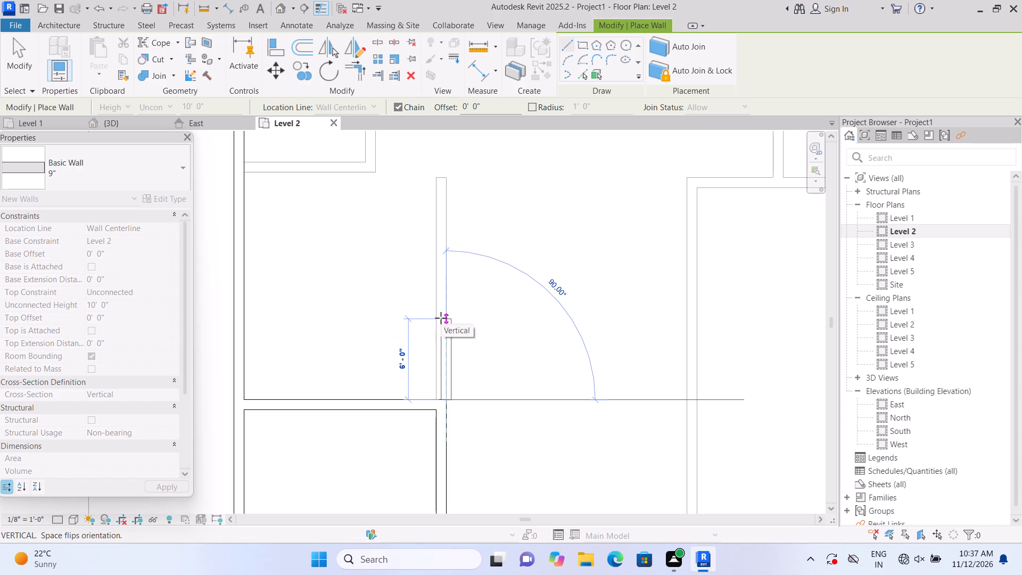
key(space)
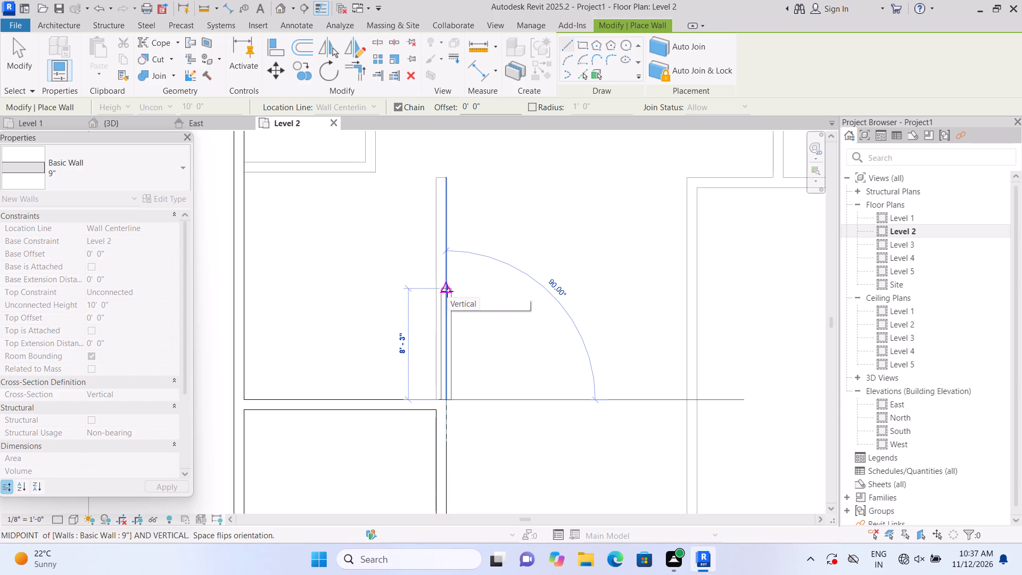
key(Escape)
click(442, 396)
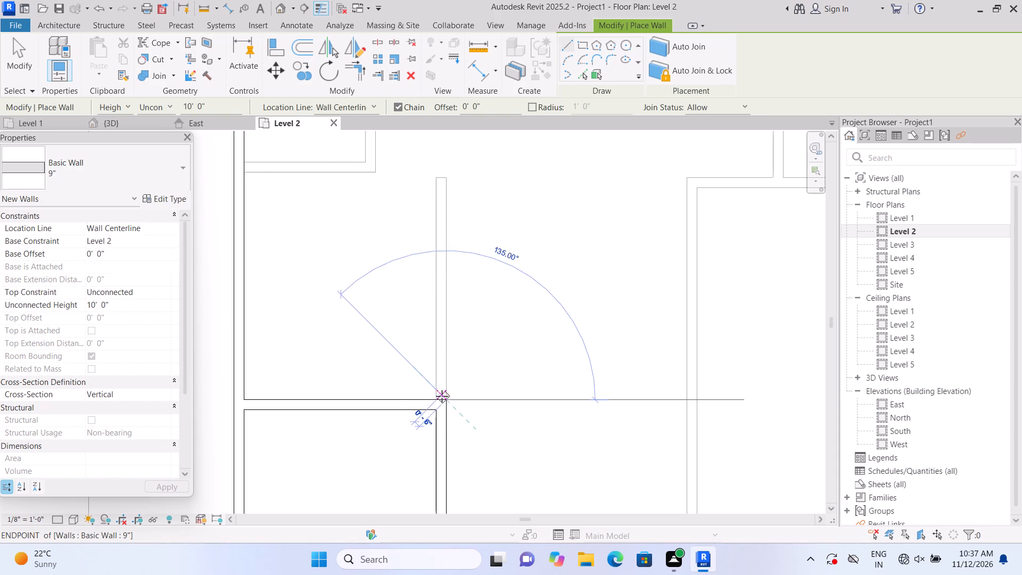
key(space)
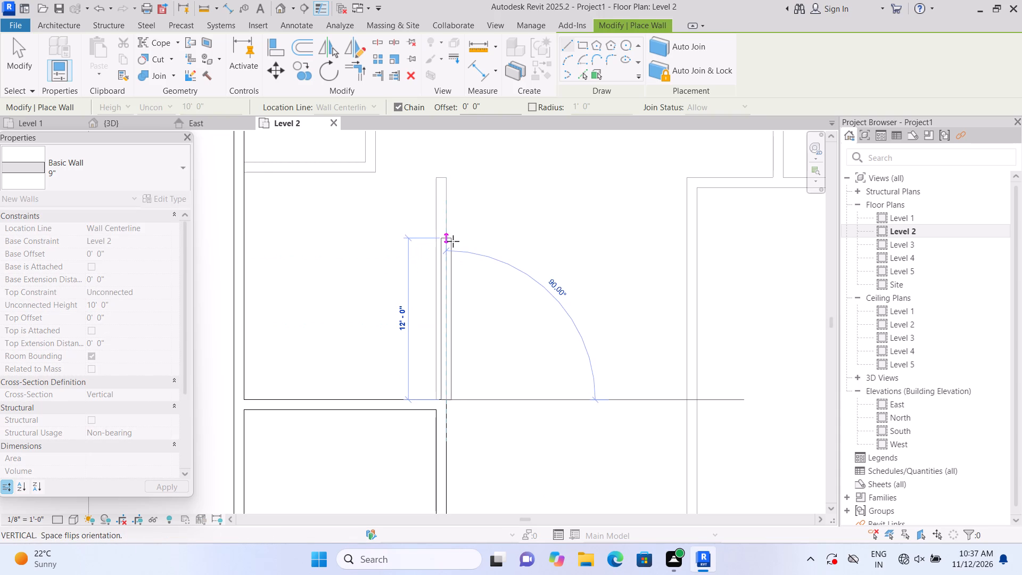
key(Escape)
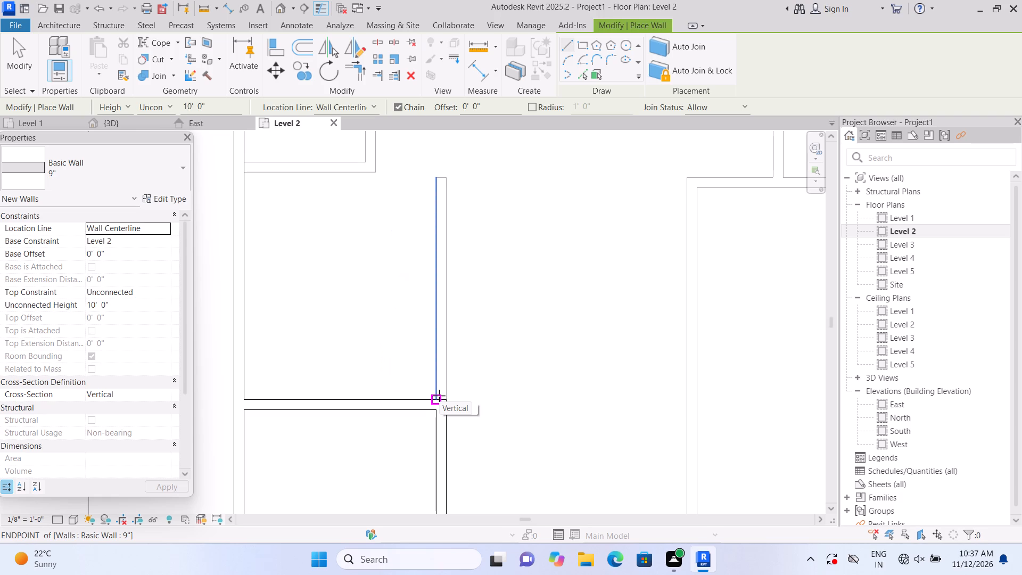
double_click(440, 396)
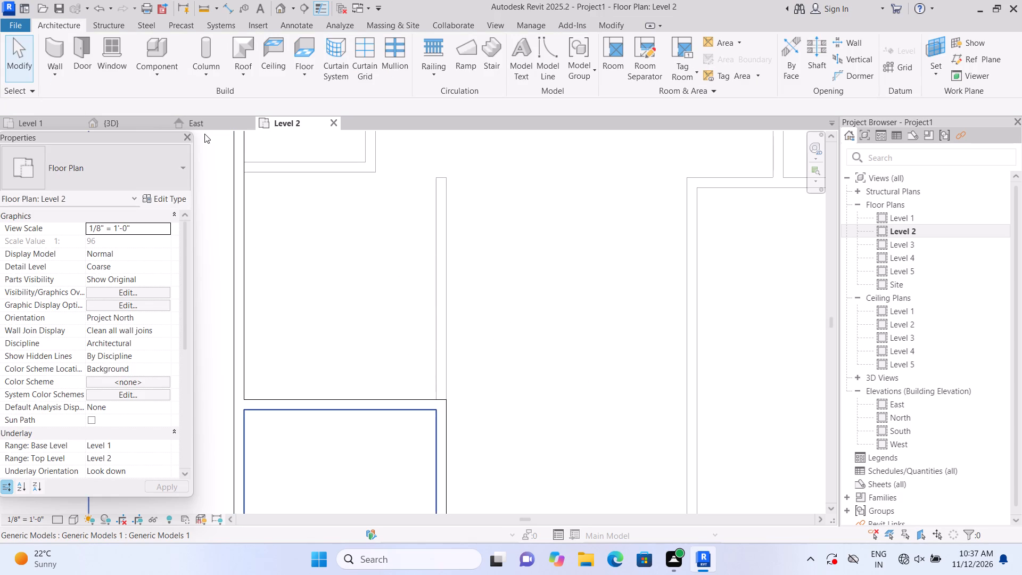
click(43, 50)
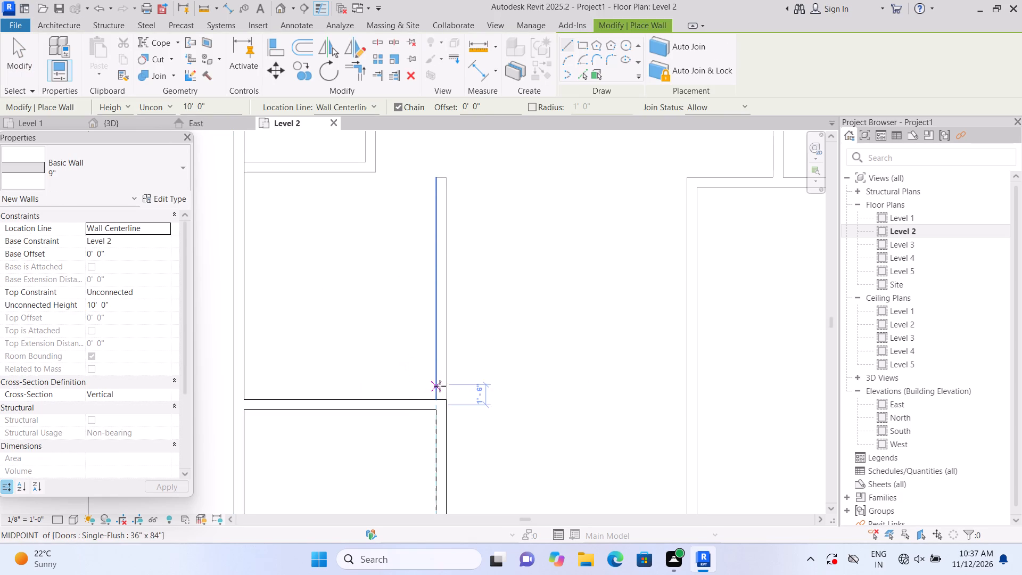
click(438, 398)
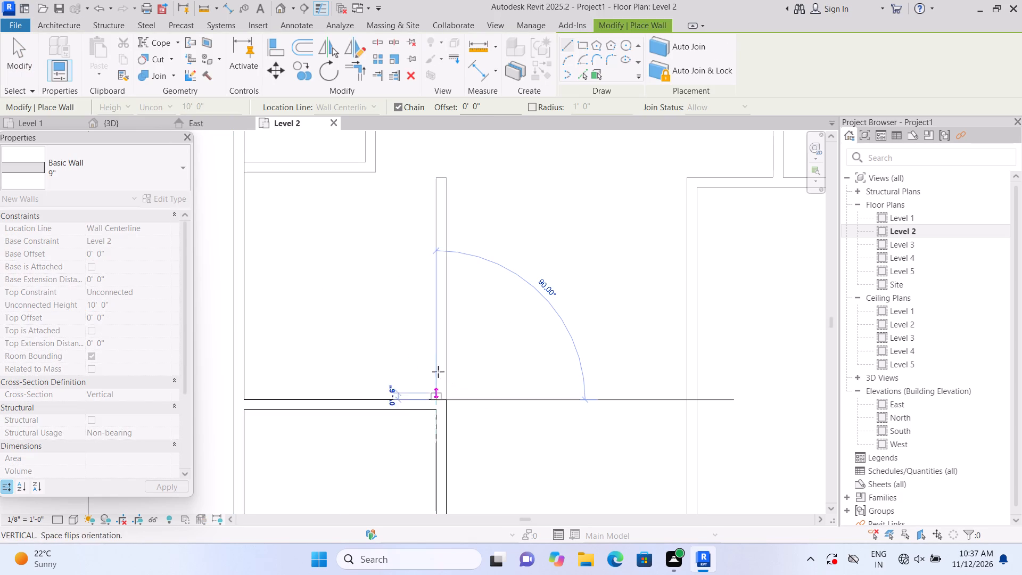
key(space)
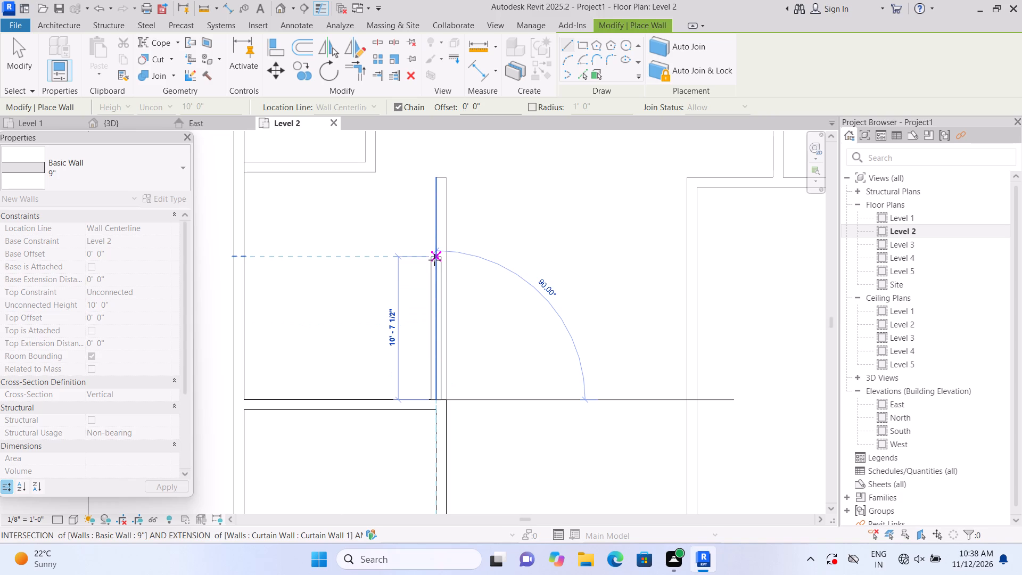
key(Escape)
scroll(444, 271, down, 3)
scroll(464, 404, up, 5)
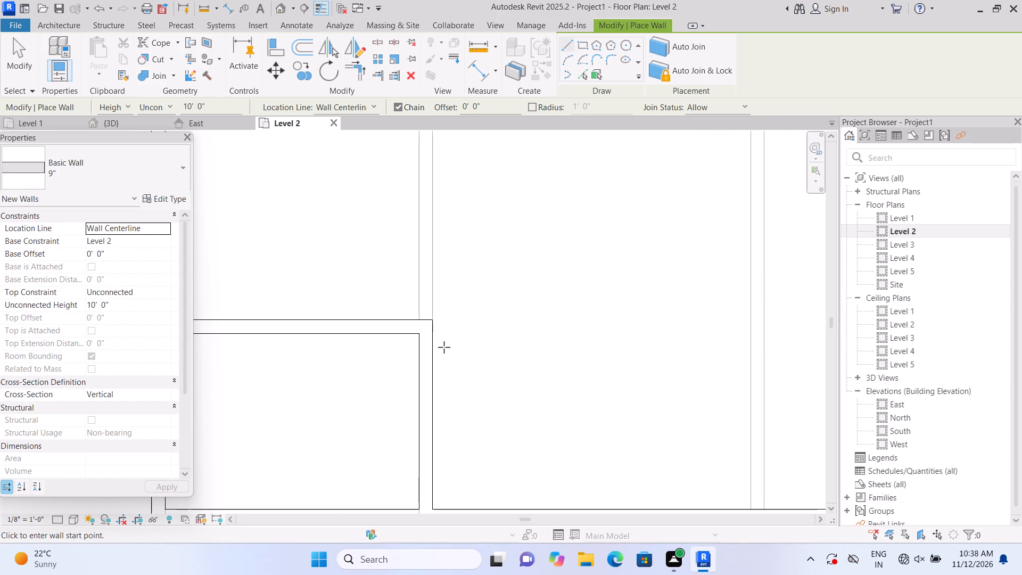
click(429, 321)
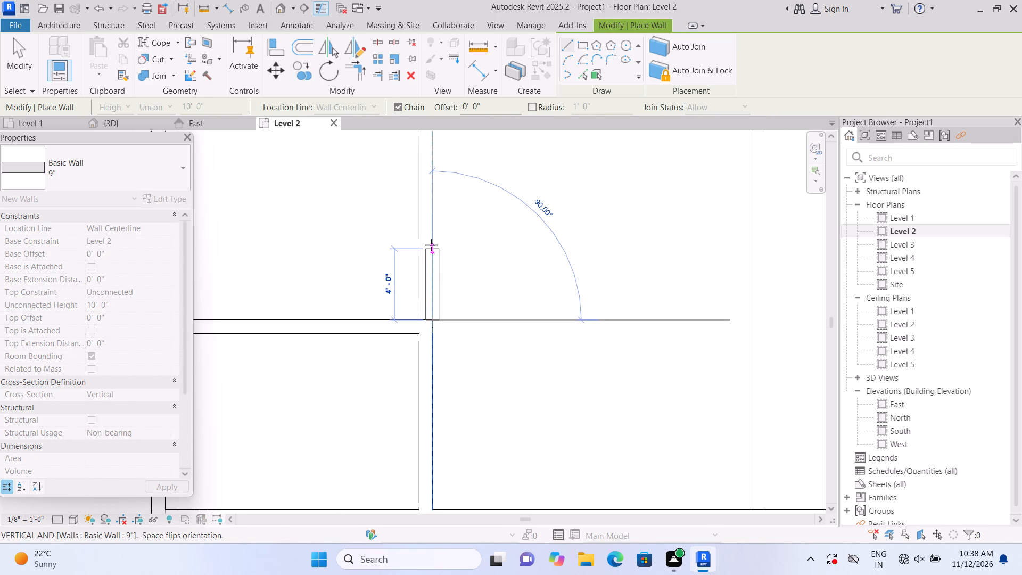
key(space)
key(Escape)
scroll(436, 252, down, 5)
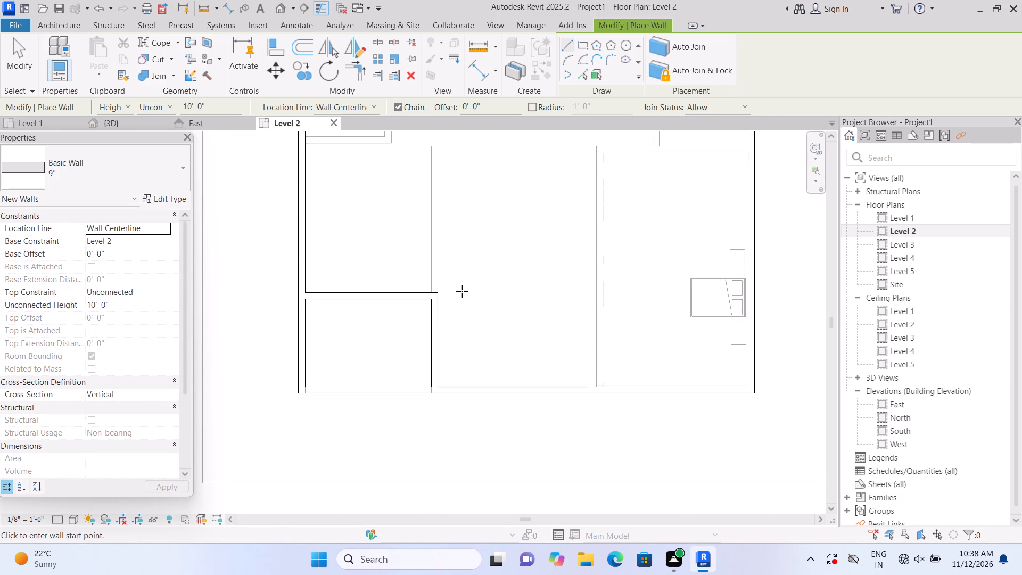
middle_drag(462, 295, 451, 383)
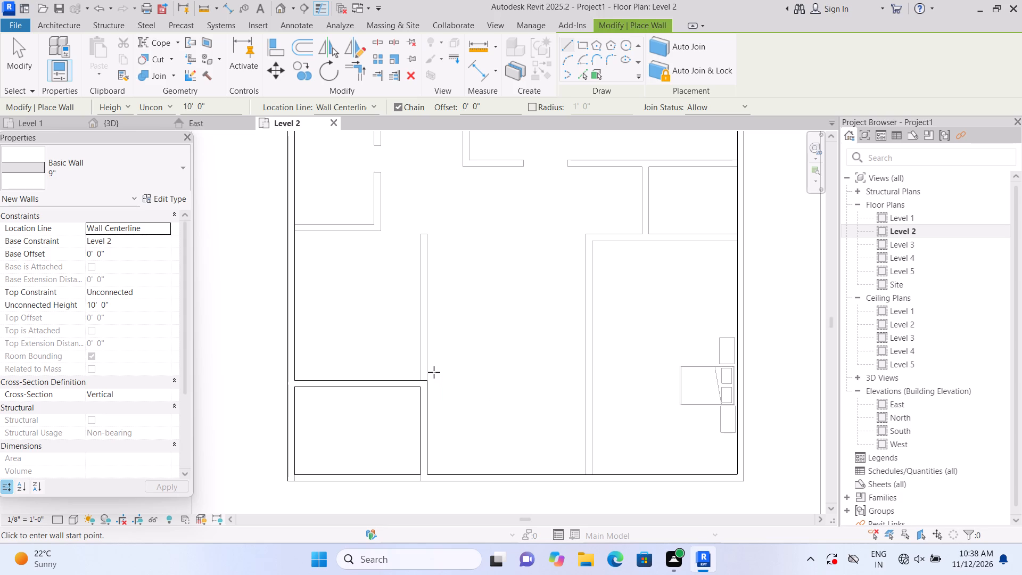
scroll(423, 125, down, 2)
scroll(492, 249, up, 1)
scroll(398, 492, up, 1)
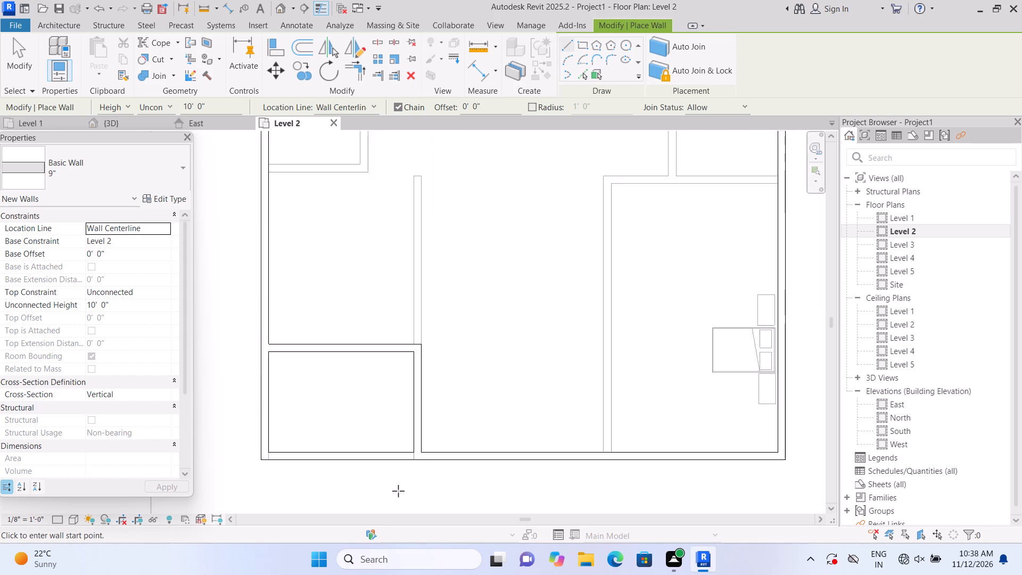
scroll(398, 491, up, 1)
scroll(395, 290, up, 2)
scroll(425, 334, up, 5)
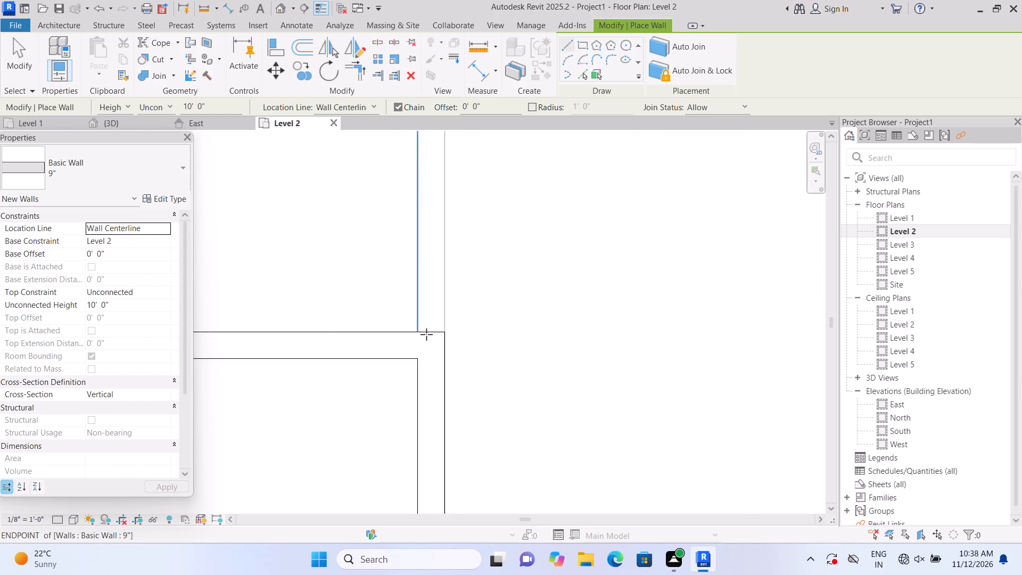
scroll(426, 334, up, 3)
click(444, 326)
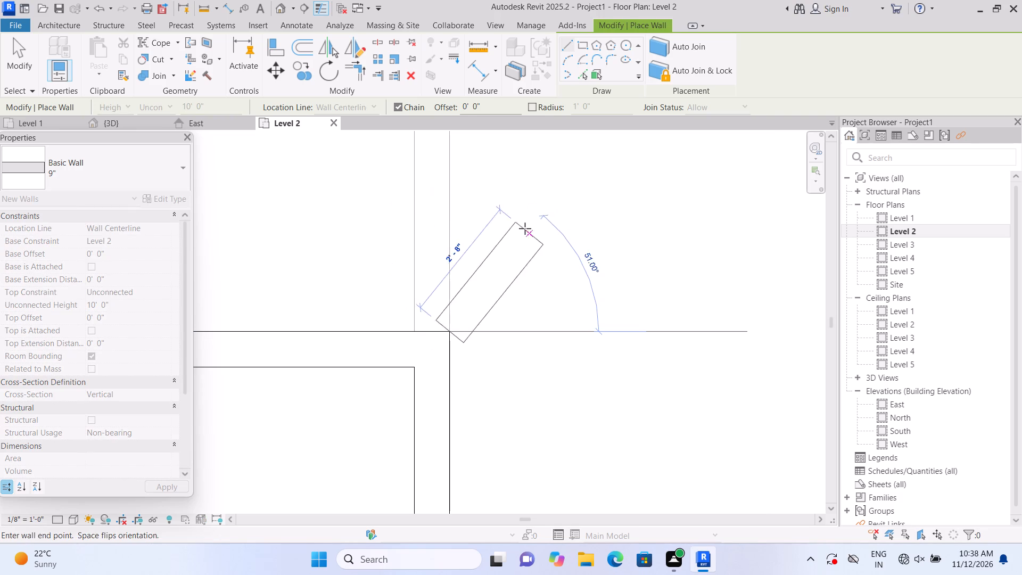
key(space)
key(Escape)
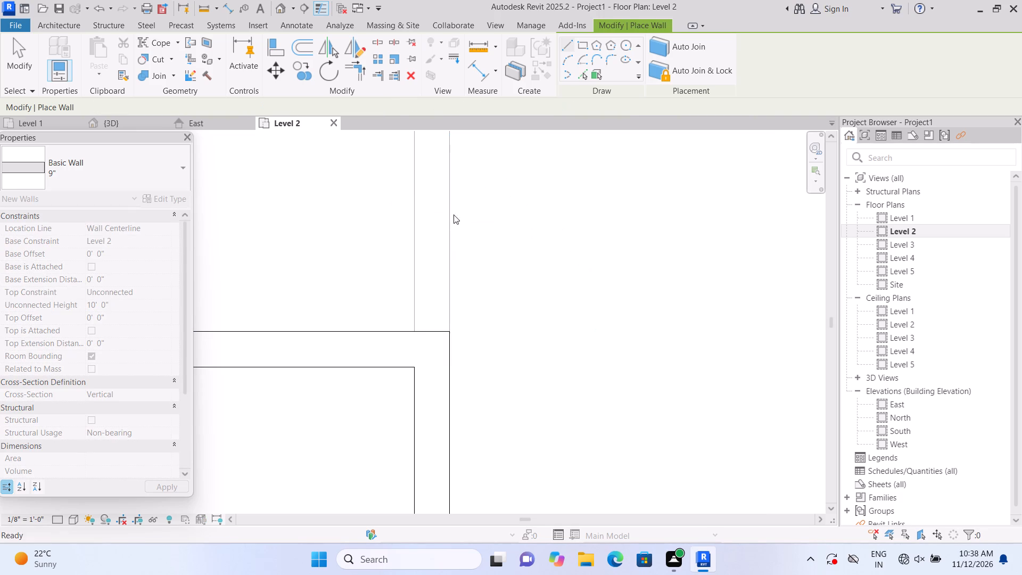
Draw a 9" wall about 9'-6" northward from the southwest room's northeast corner, following the Level 1 underlay.
scroll(454, 220, down, 6)
middle_drag(471, 225, 484, 346)
scroll(485, 346, down, 4)
scroll(471, 358, up, 2)
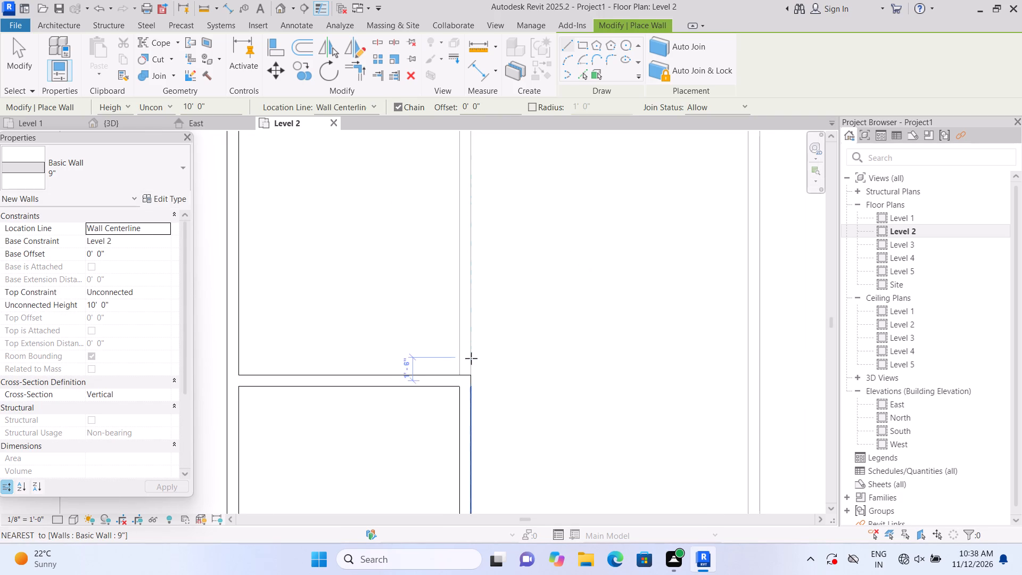
scroll(466, 373, up, 10)
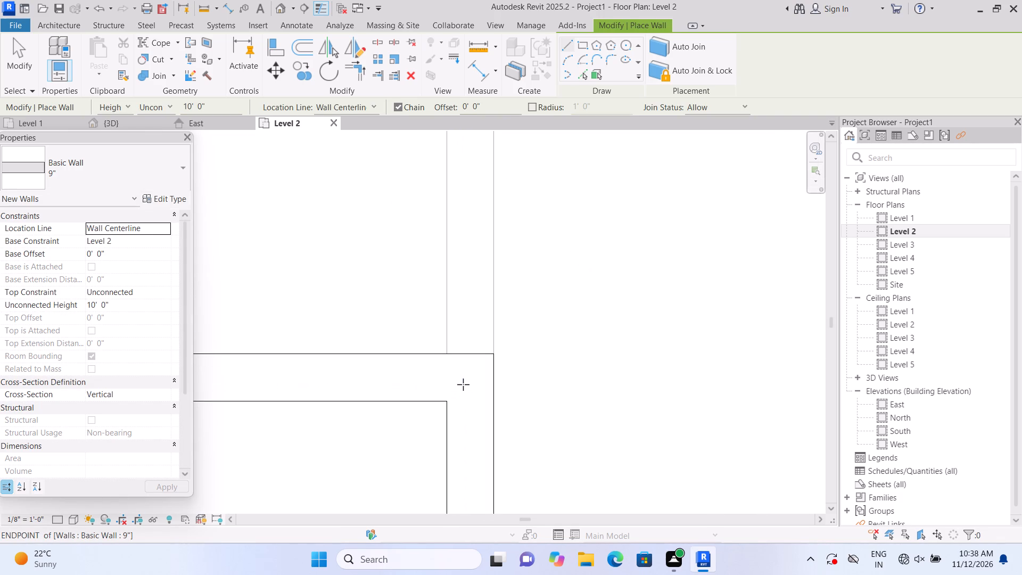
click(468, 375)
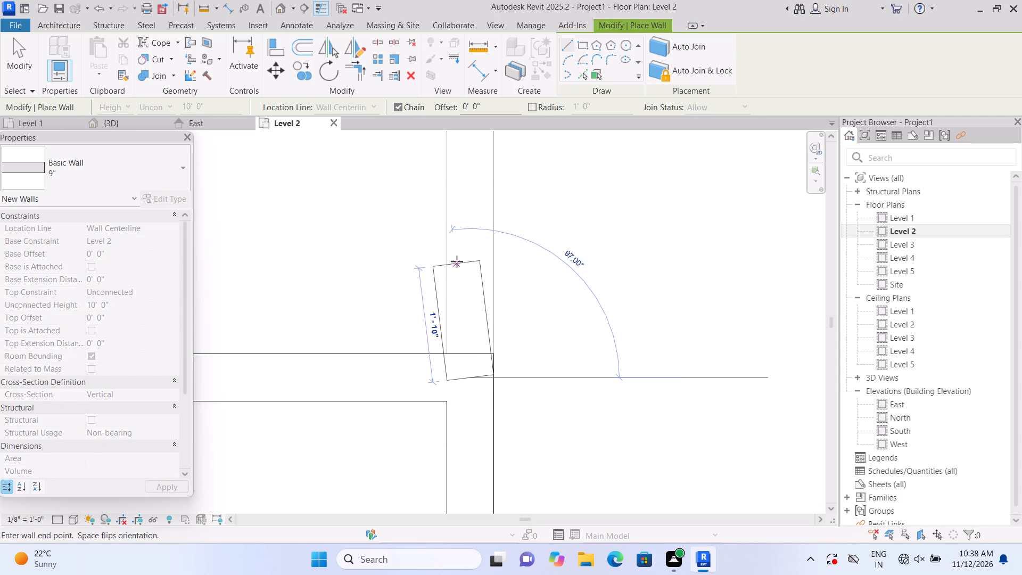
scroll(468, 226, down, 10)
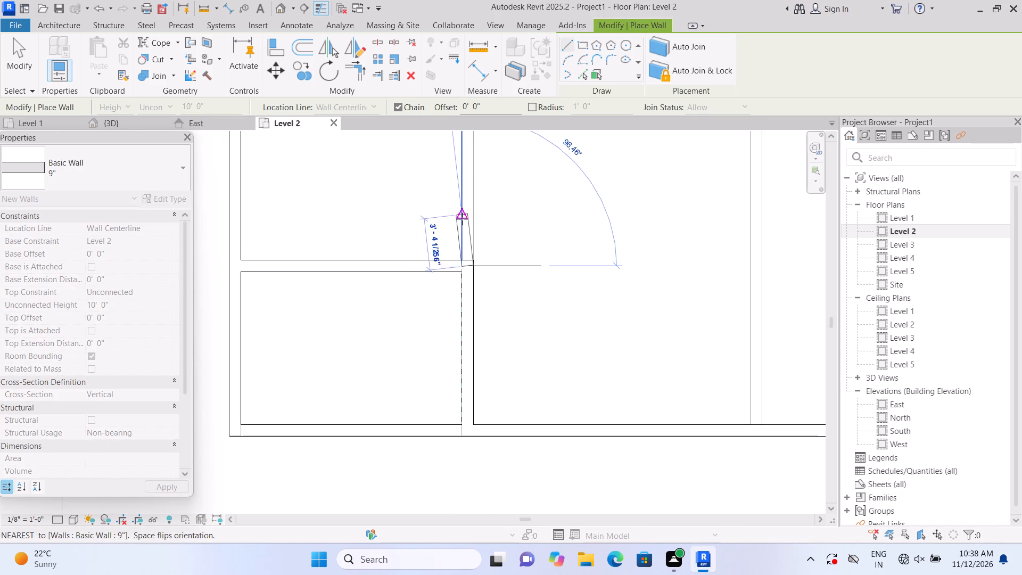
middle_drag(464, 224, 471, 317)
scroll(473, 247, down, 3)
scroll(472, 246, up, 1)
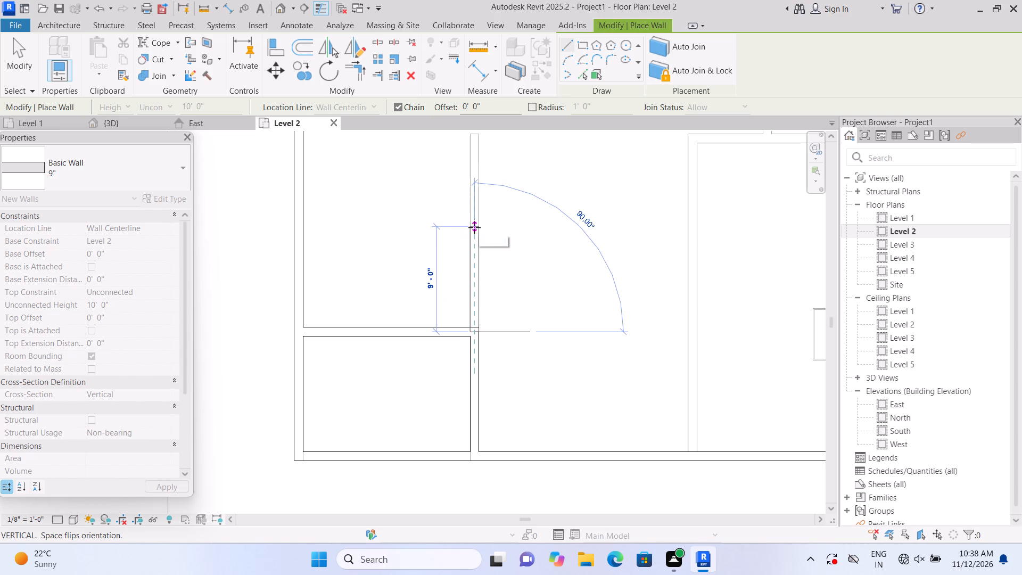
click(474, 221)
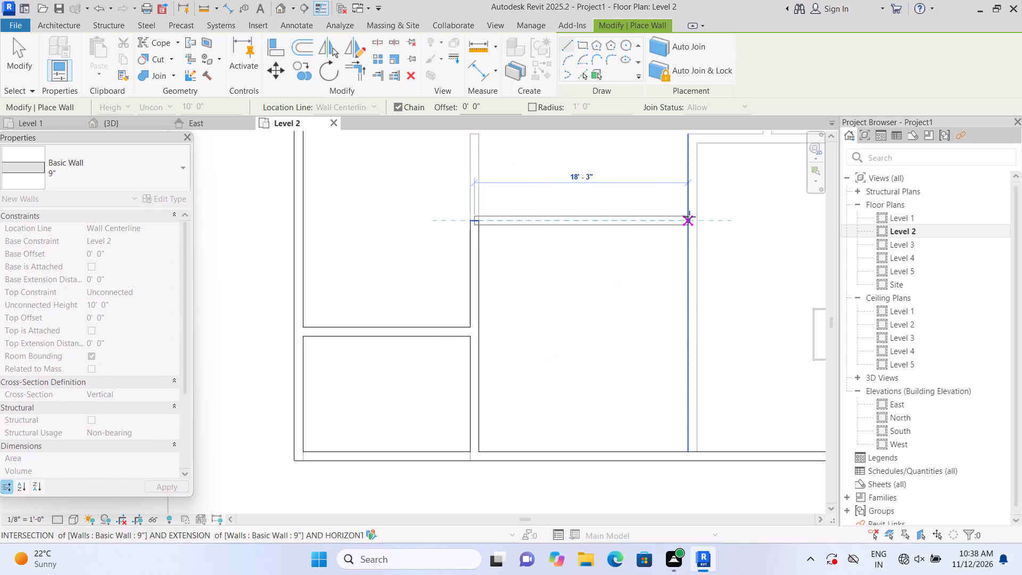
Continue the 9" wall eastward to the east exterior wall, about 20'-1 1/2" north of the south exterior wall.
middle_drag(685, 216, 600, 212)
middle_click(586, 215)
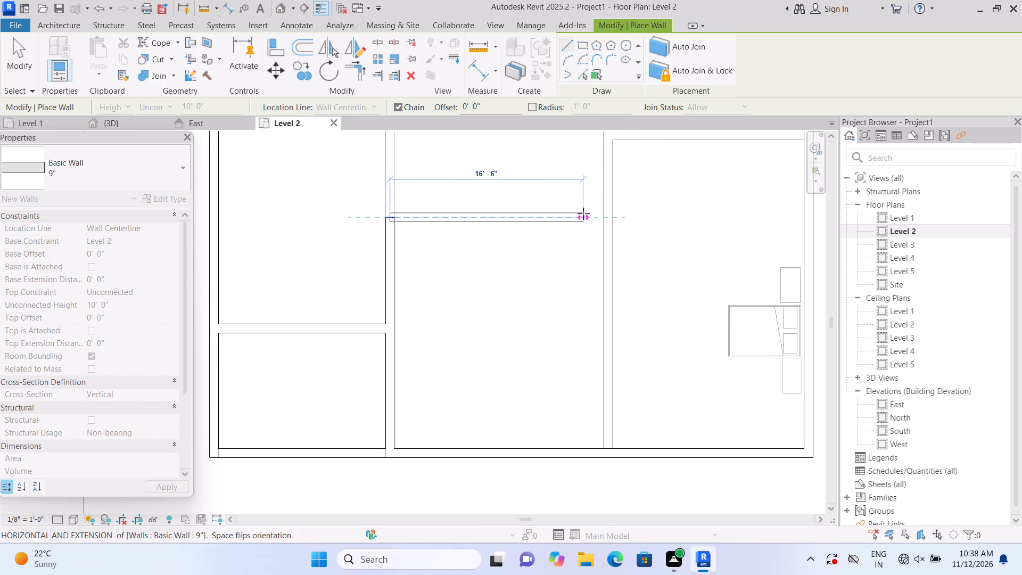
scroll(583, 213, down, 2)
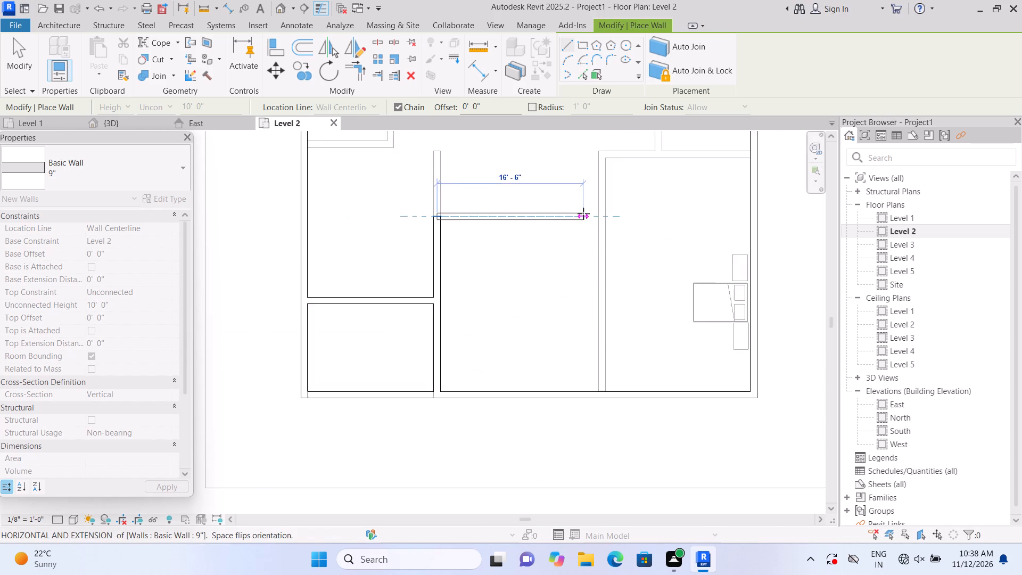
scroll(583, 213, down, 1)
click(725, 208)
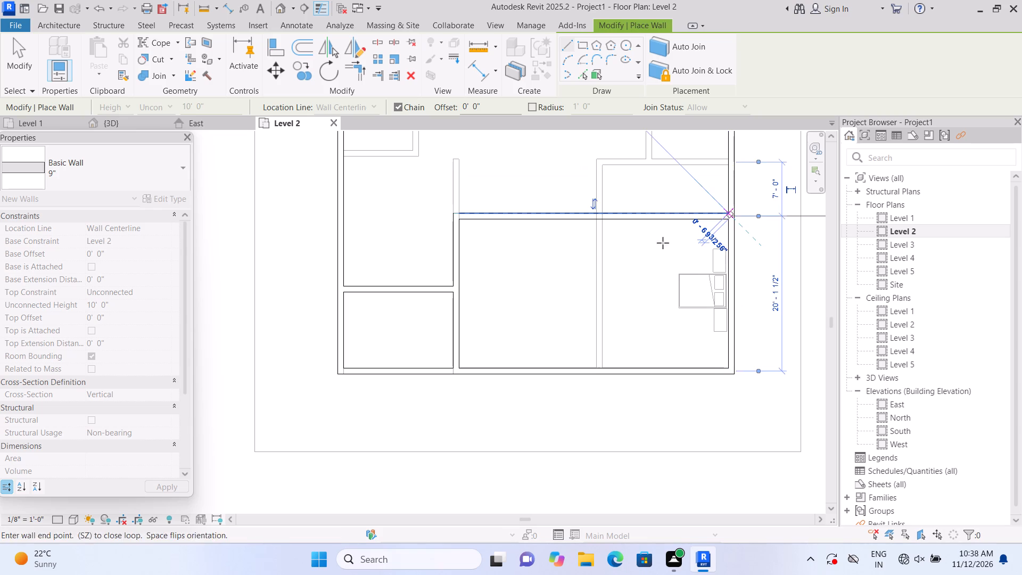
key(Escape)
Divide the enclosed southern area with a 9" north-south wall, 20'-1 1/2" long, tracing the underlay down to the south exterior wall.
scroll(516, 298, up, 1)
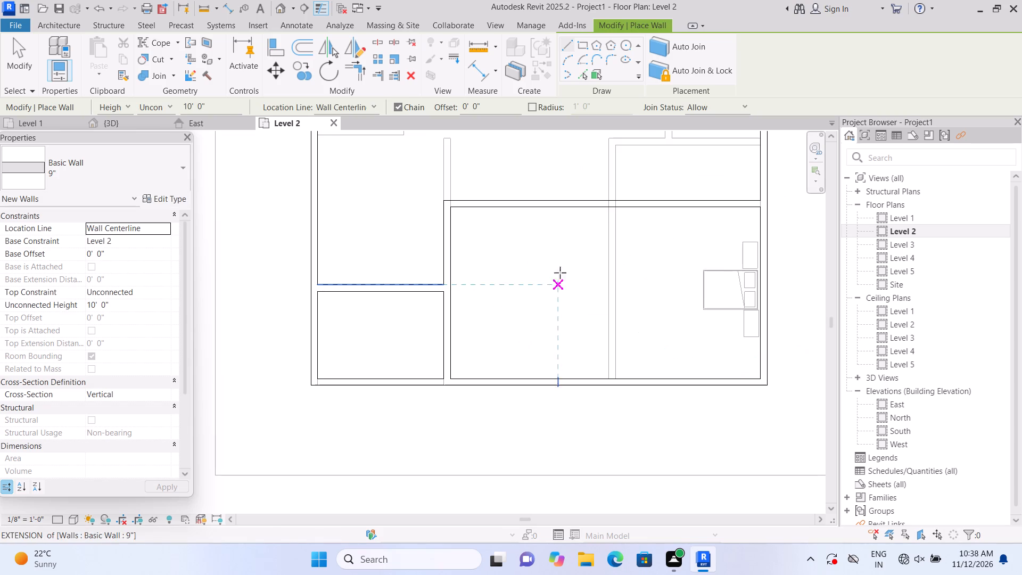
double_click(610, 207)
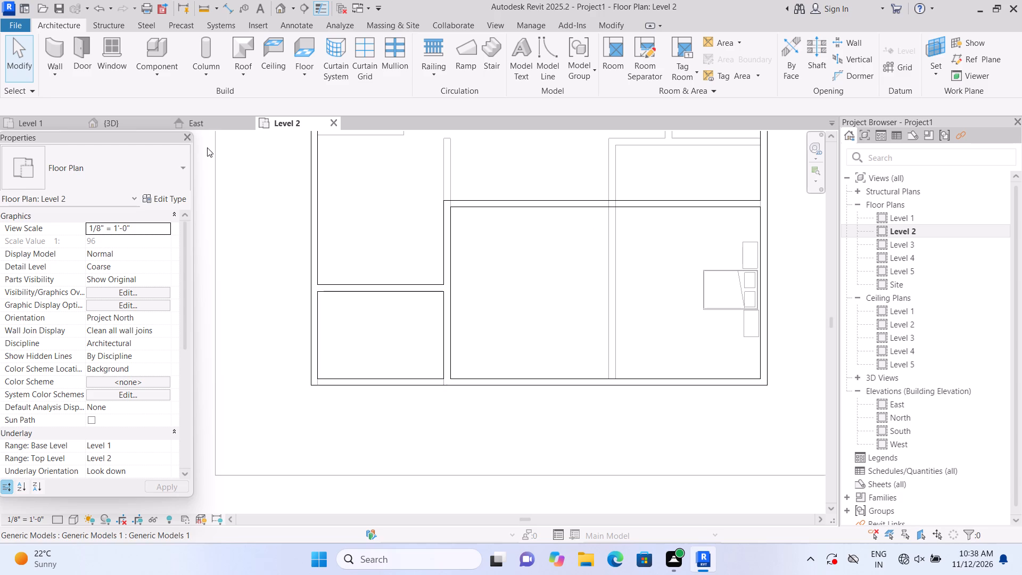
click(58, 47)
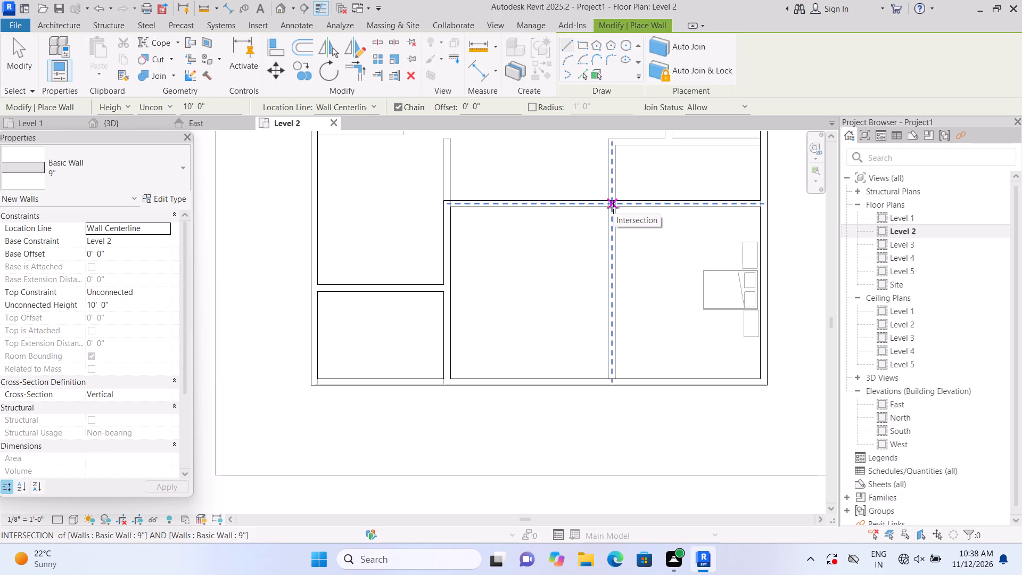
click(613, 208)
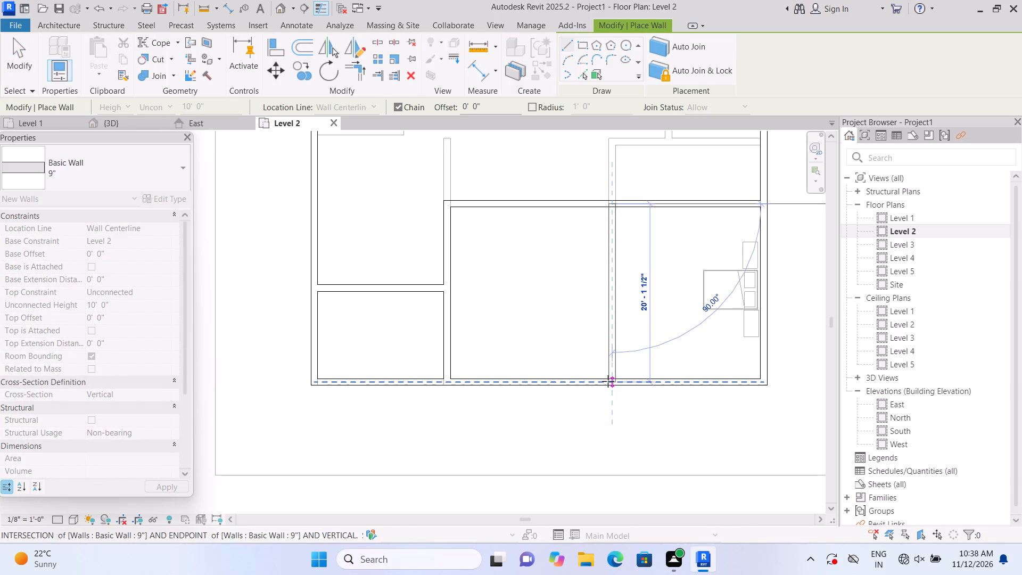
click(608, 379)
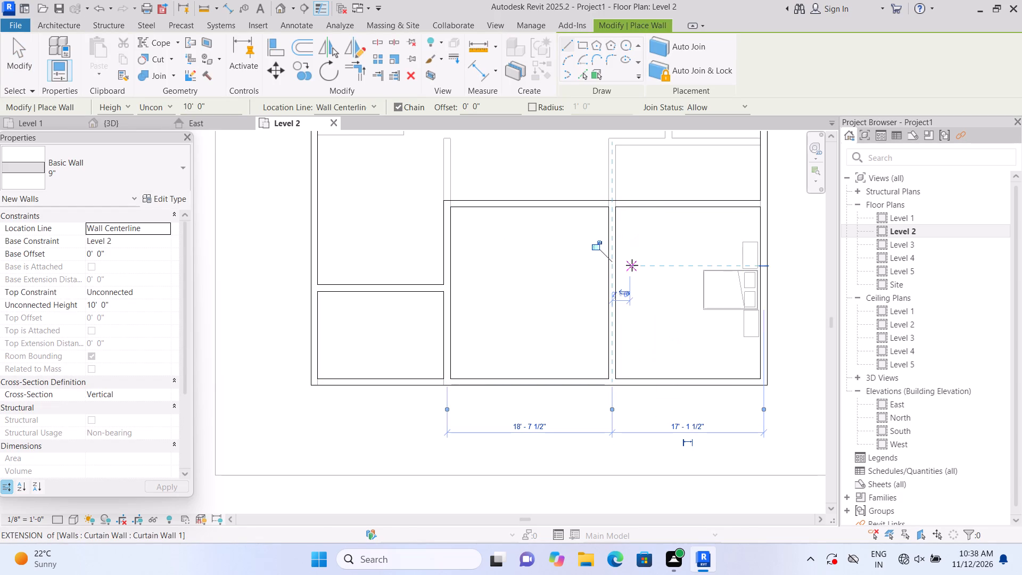
key(Escape)
Enclose a small room north of the southeast room with 9" walls: 11'-0" west from the east exterior wall, then about 5'-0" south.
middle_drag(541, 259, 516, 385)
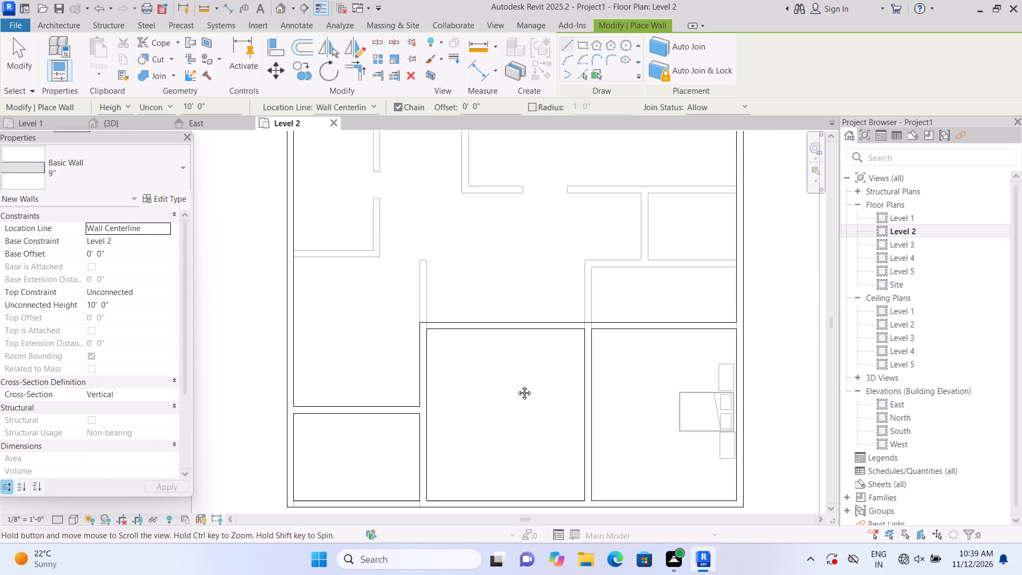
middle_drag(516, 385, 508, 408)
middle_drag(508, 408, 428, 363)
scroll(581, 319, up, 2)
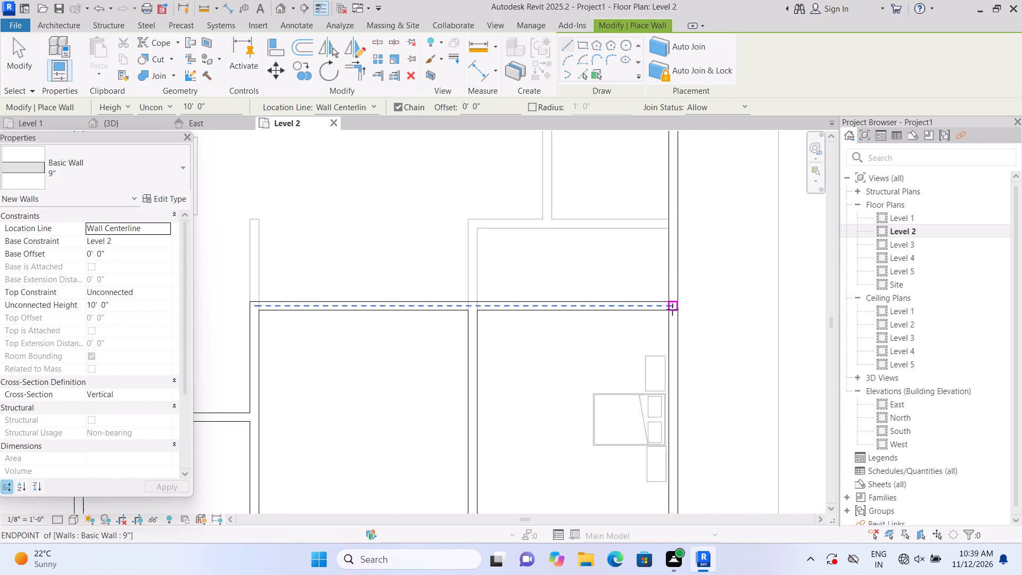
click(664, 246)
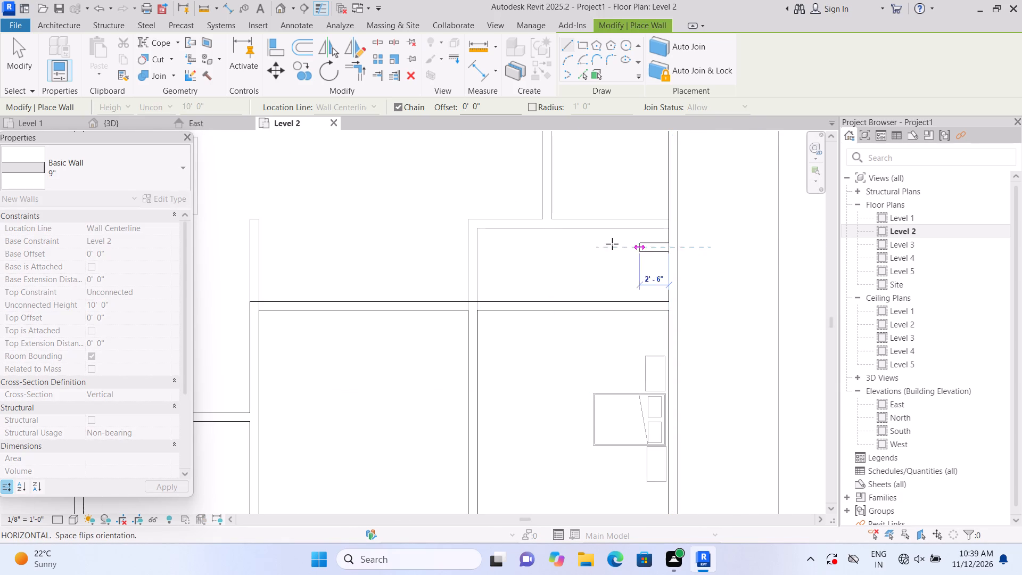
click(538, 243)
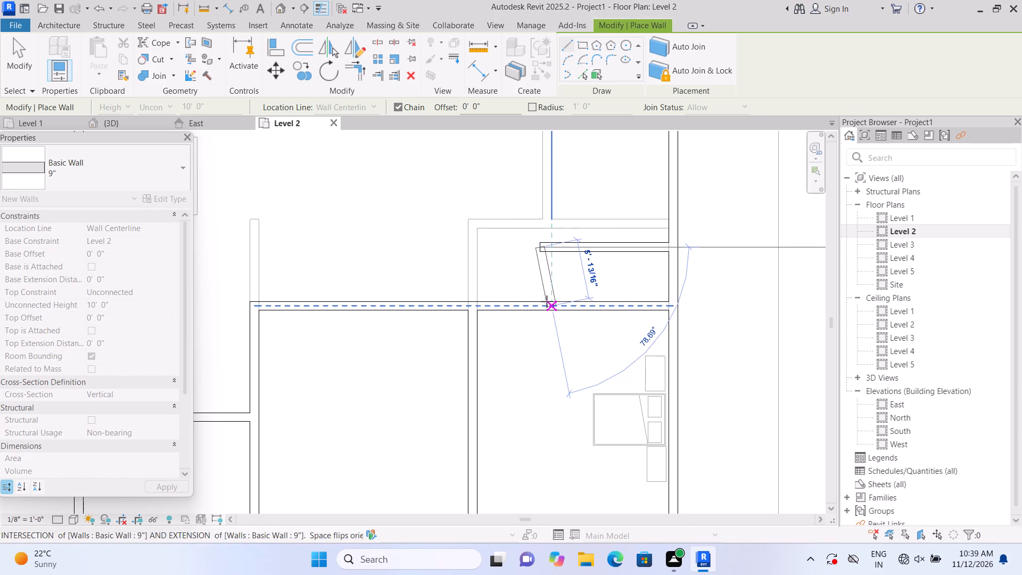
click(542, 298)
key(Escape)
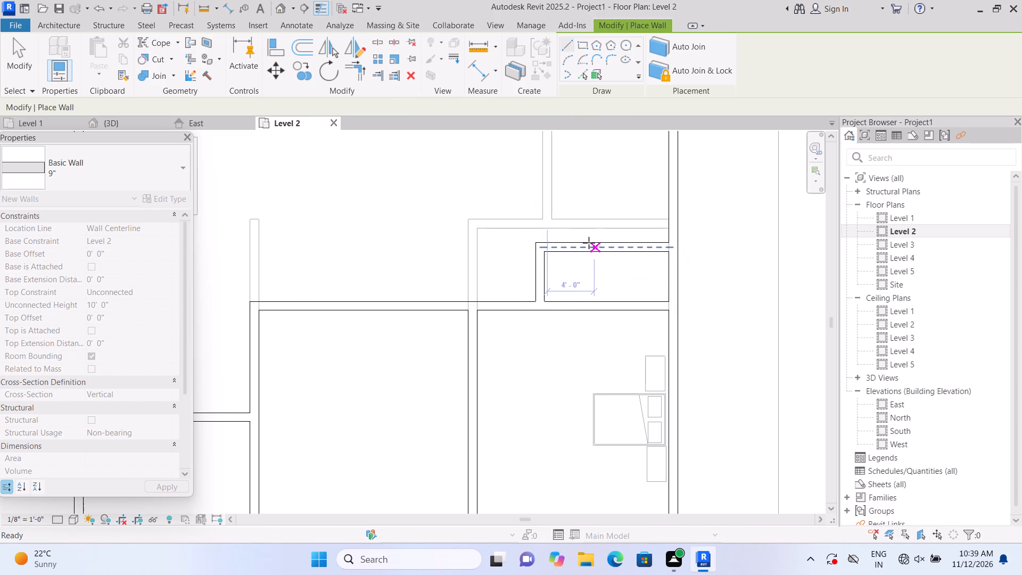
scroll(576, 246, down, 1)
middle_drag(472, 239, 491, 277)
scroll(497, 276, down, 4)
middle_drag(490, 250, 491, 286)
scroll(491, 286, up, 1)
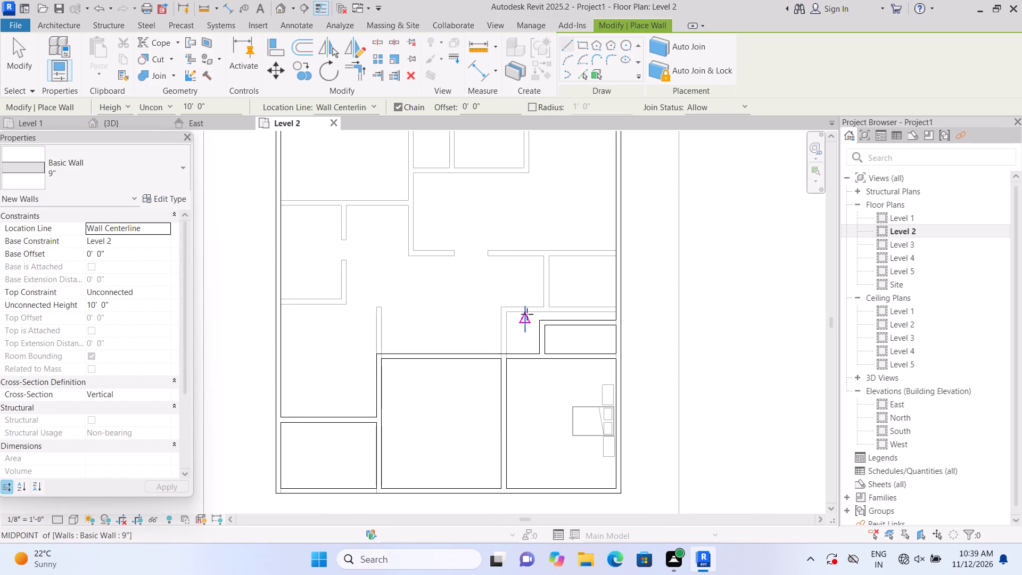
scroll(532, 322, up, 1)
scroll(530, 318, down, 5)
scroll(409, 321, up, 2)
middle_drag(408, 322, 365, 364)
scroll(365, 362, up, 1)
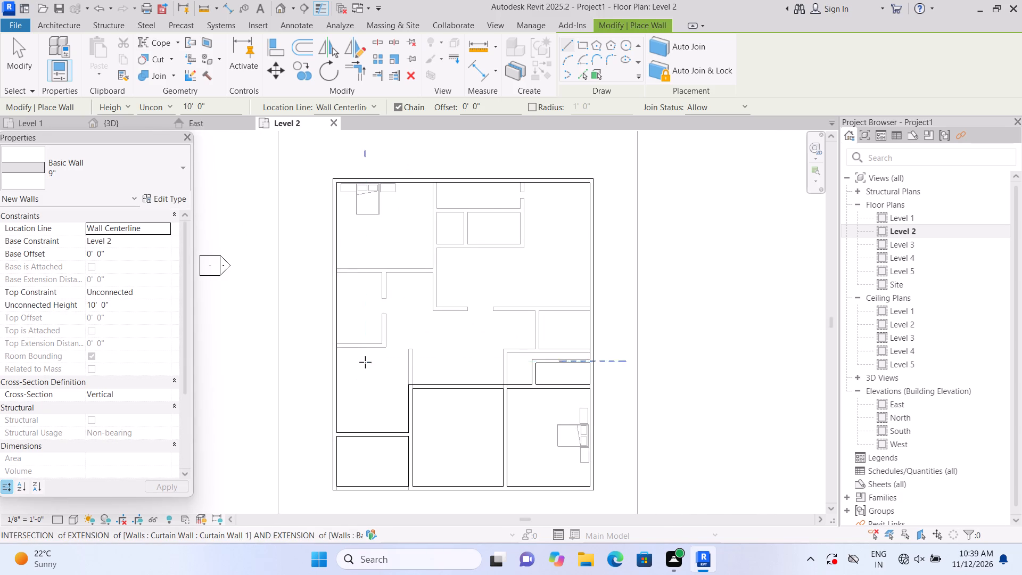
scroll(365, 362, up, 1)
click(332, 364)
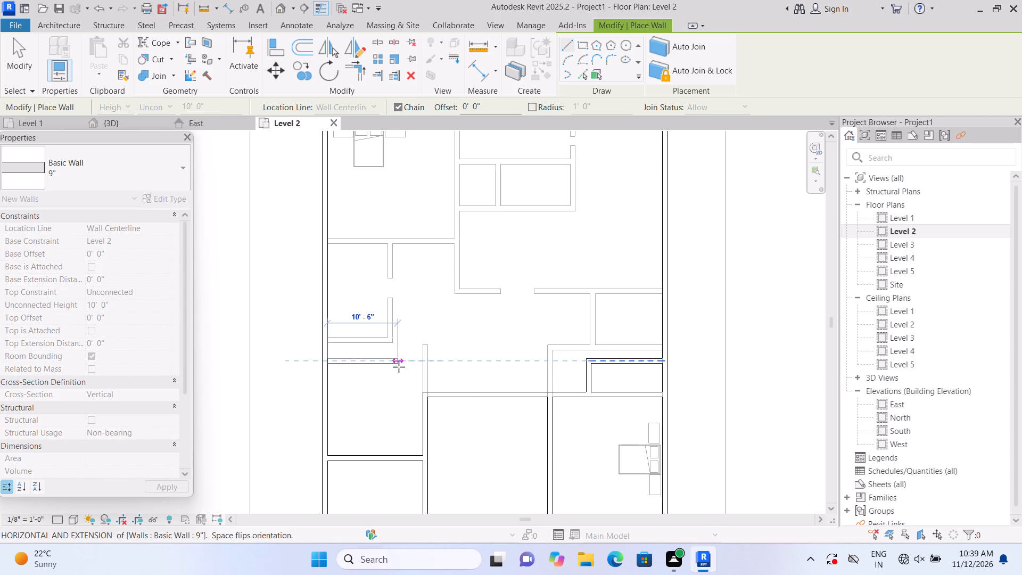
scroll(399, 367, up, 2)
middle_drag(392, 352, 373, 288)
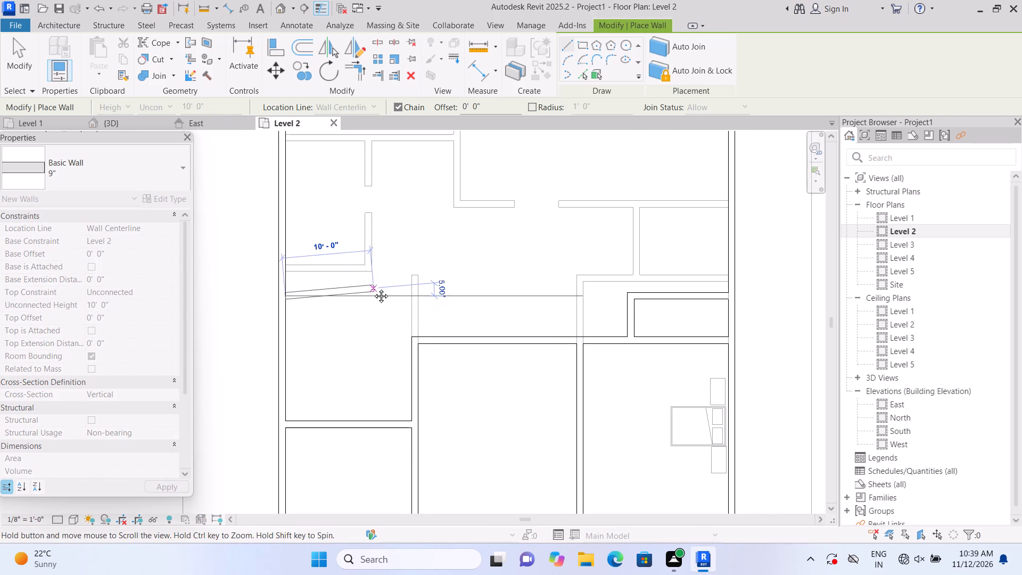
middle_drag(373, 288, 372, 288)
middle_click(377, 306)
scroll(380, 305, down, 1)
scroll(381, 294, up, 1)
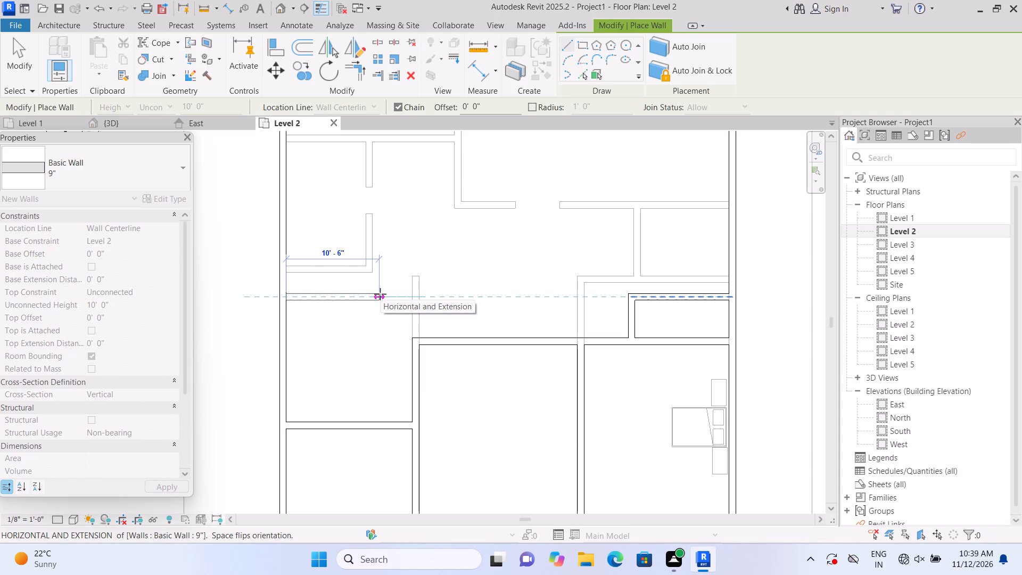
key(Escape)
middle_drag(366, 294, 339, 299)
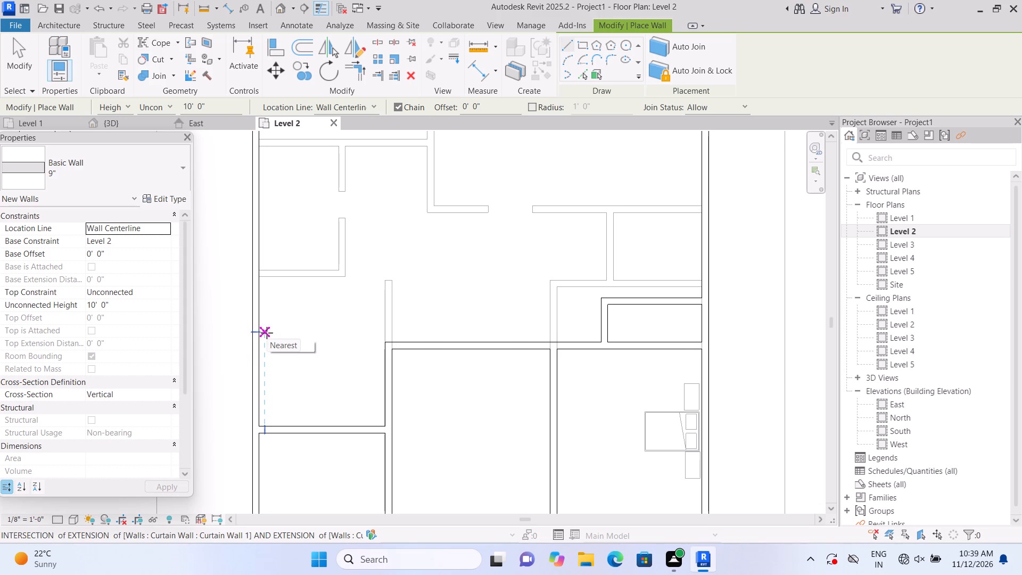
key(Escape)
Split the wall at the middle southern room's northwest corner, in line with the inner face of its west wall.
scroll(429, 349, up, 1)
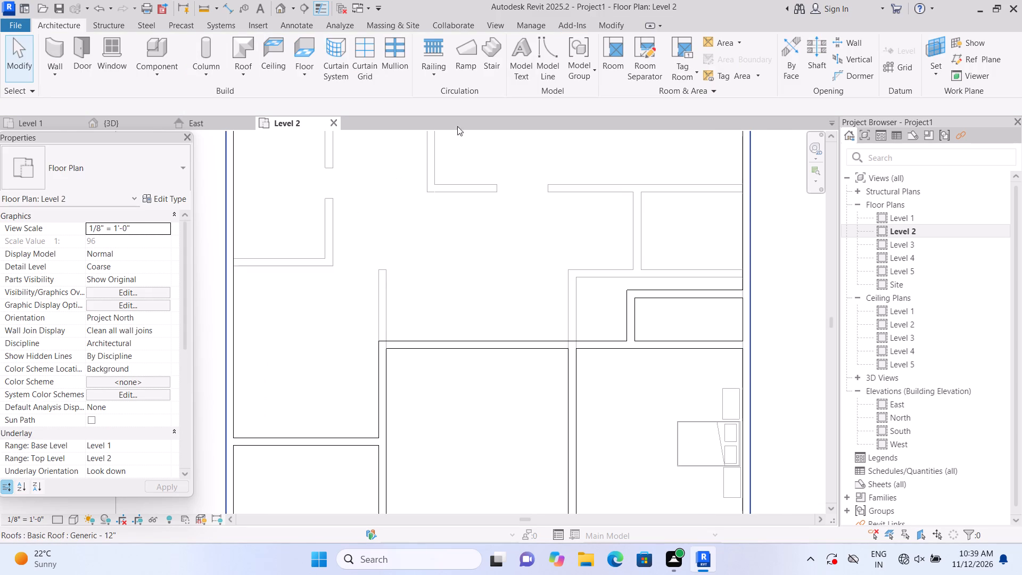
click(550, 72)
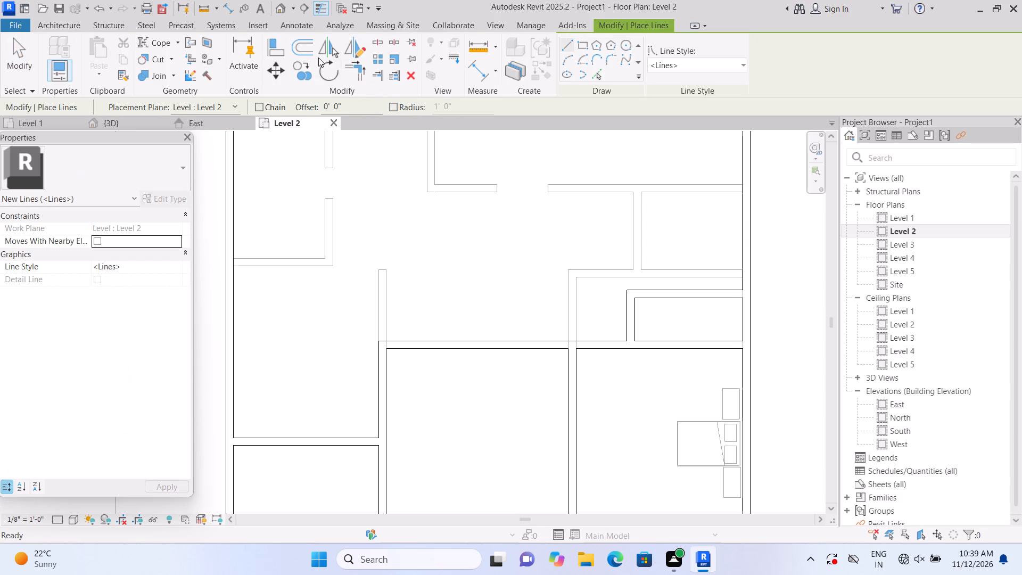
click(377, 48)
scroll(431, 327, up, 5)
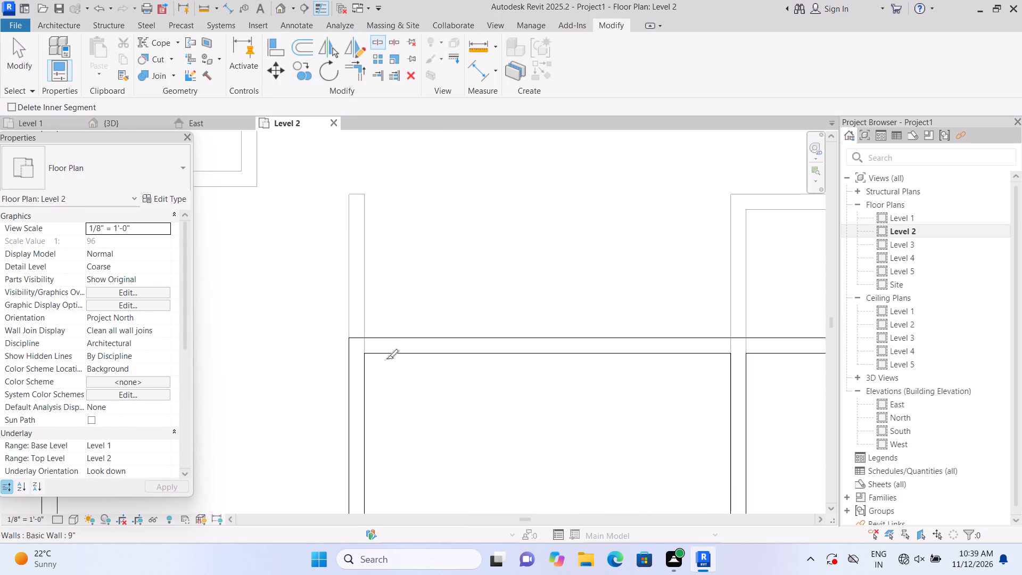
scroll(386, 359, up, 9)
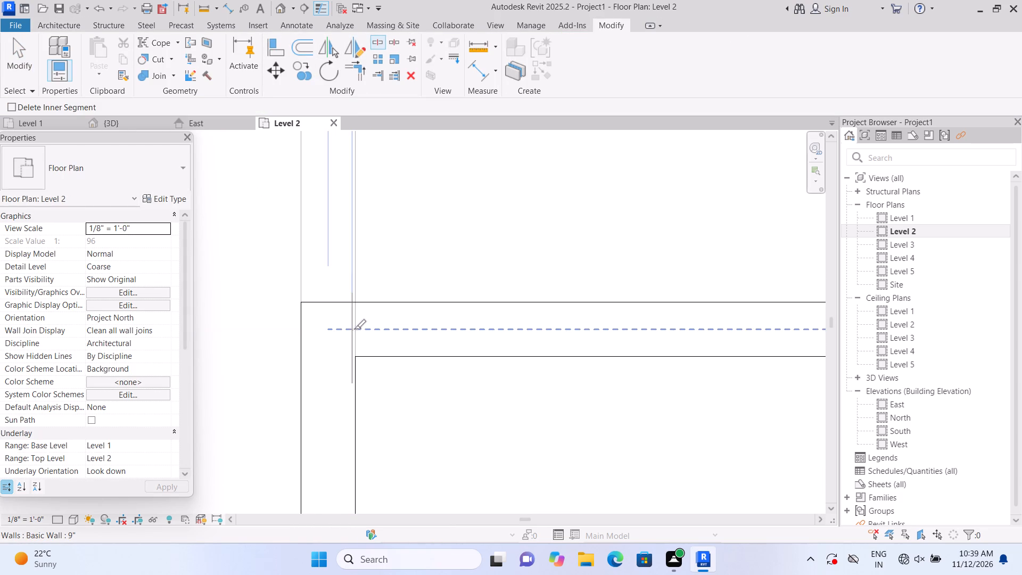
scroll(356, 320, up, 5)
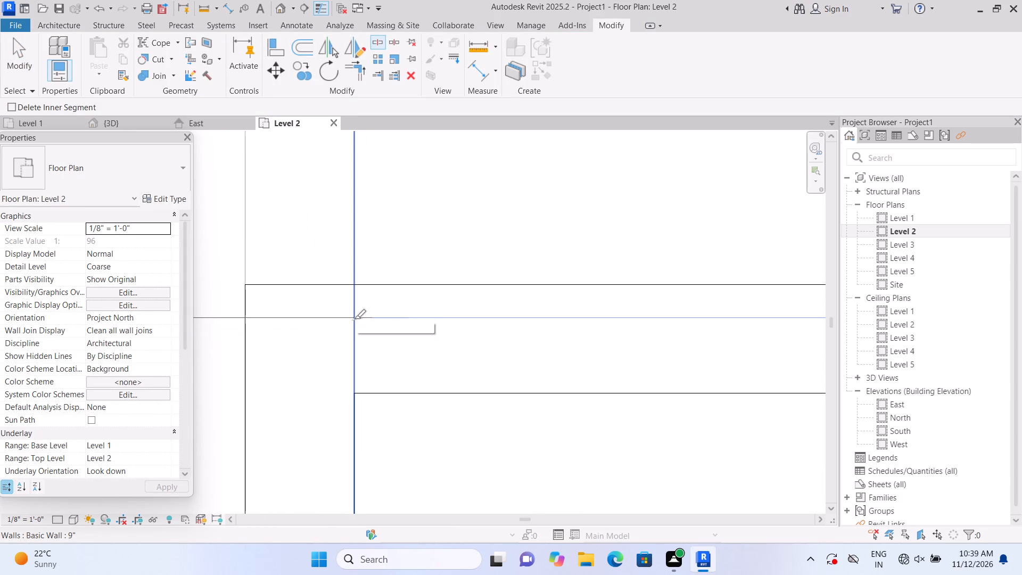
click(354, 319)
Split the middle southern room's north wall at the west face of the wall dividing it from the southeast room.
scroll(359, 305, down, 9)
scroll(602, 335, down, 4)
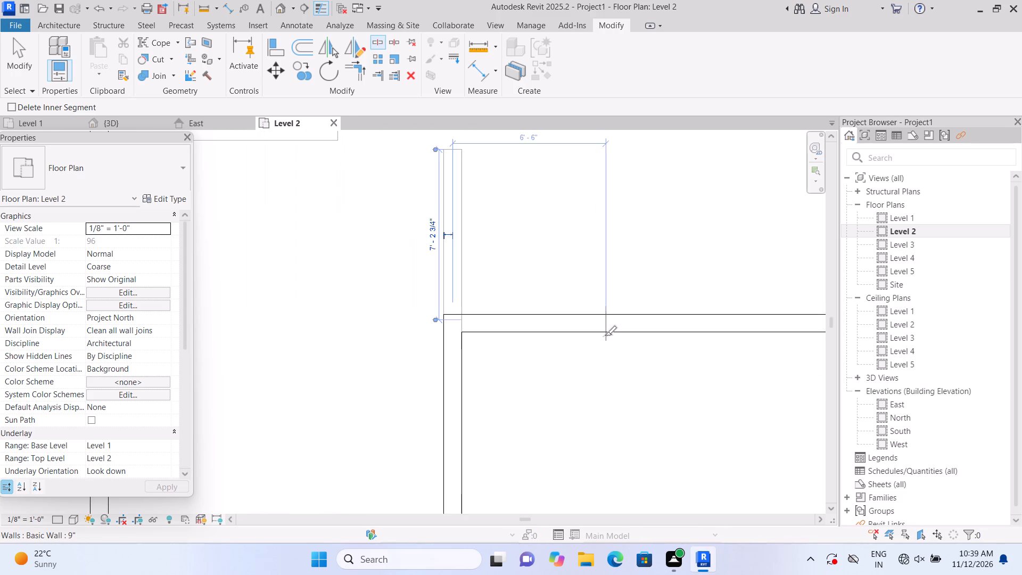
scroll(606, 334, up, 1)
middle_drag(596, 332, 426, 317)
scroll(799, 351, up, 2)
scroll(736, 313, up, 2)
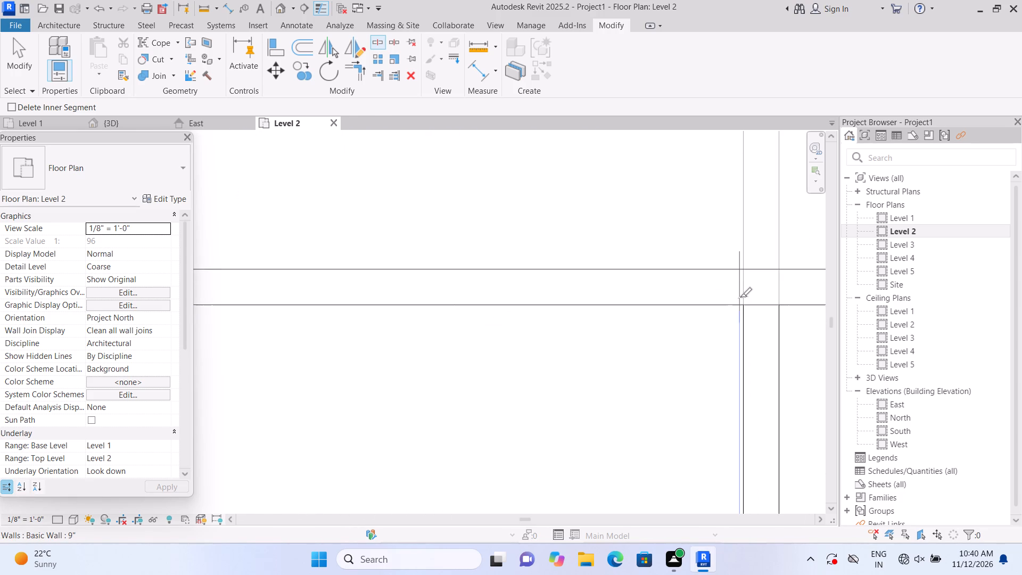
scroll(745, 298, up, 3)
click(745, 298)
scroll(745, 298, down, 5)
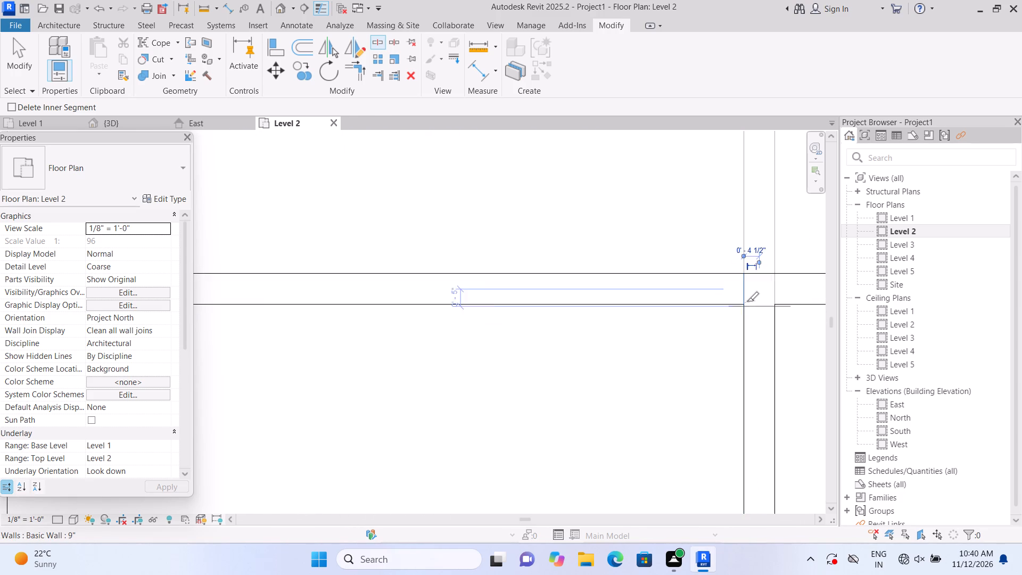
scroll(747, 301, down, 2)
key(Escape)
key(Escape)
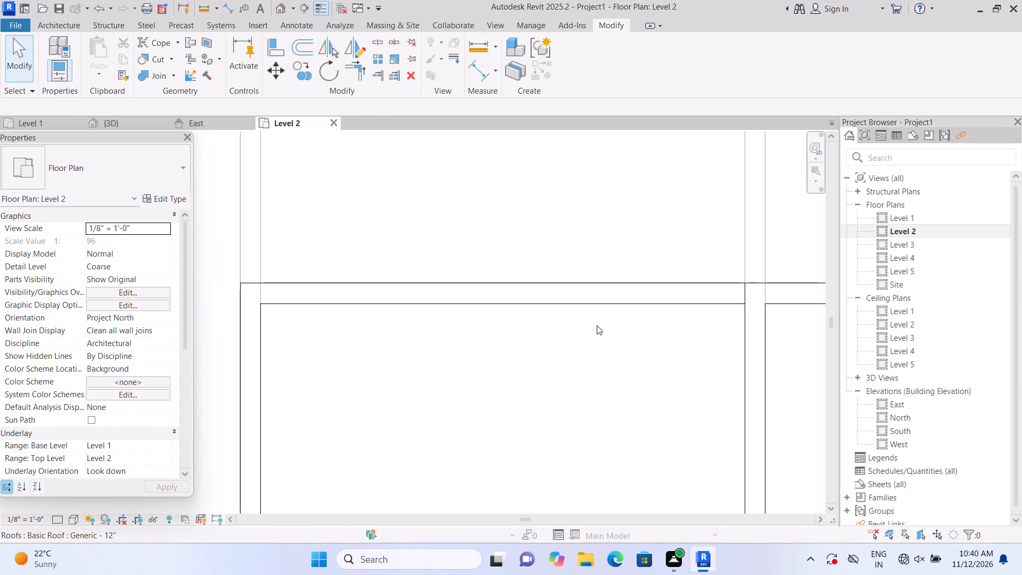
Delete the 18'-3" wall segment along the north side of the middle southern room.
click(615, 293)
key(Delete)
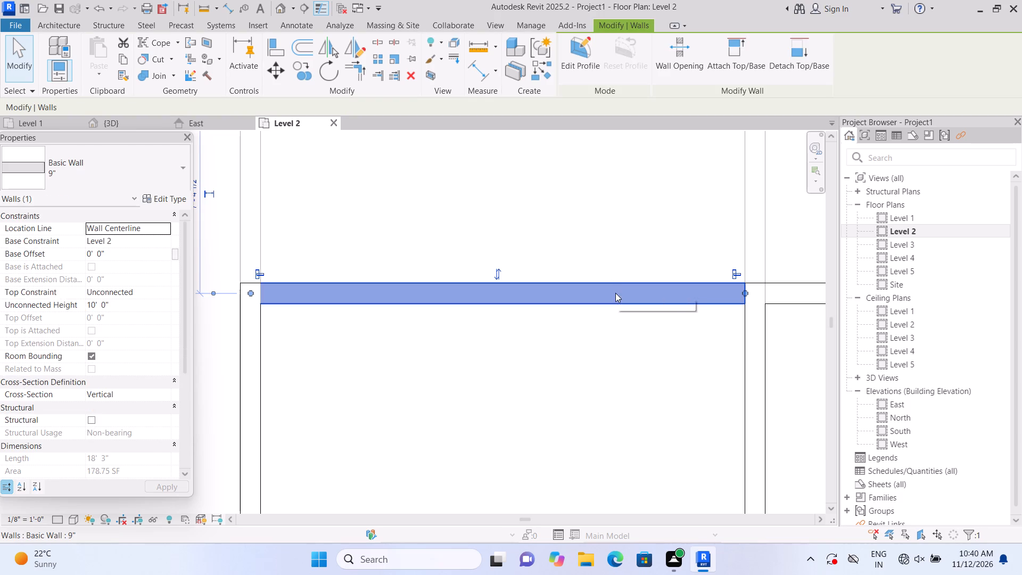
Extend the middle southern room's west wall 4'-0" north from its top end with a 9" wall.
scroll(615, 299, down, 8)
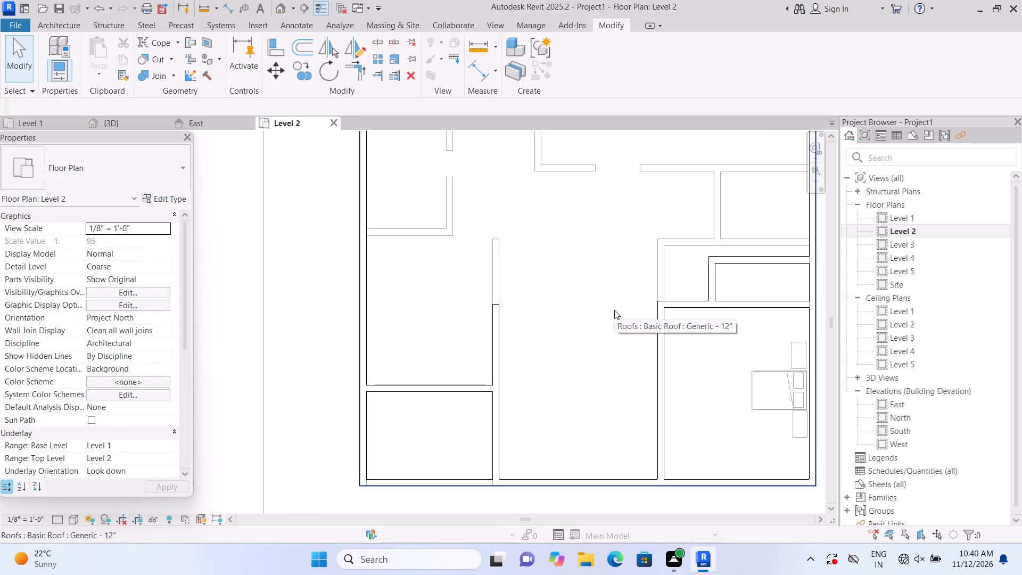
scroll(600, 319, down, 2)
middle_drag(599, 333, 557, 348)
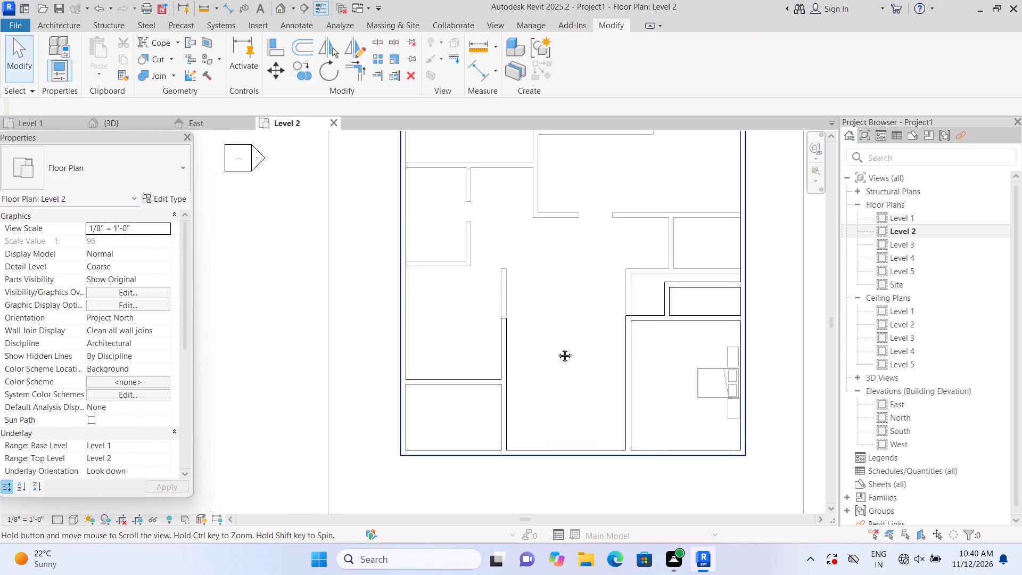
middle_drag(557, 348, 495, 358)
scroll(457, 350, up, 2)
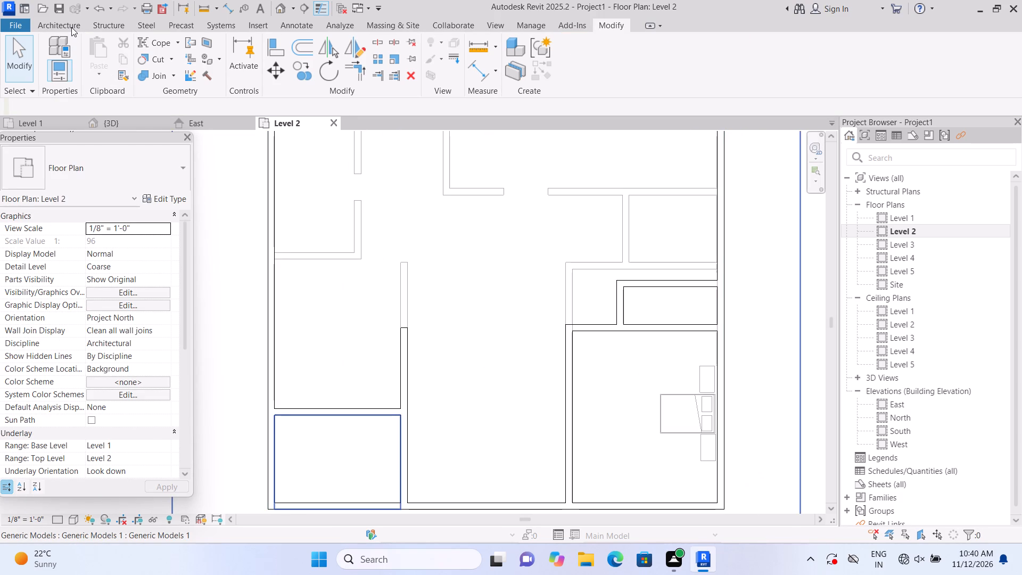
click(71, 26)
click(60, 42)
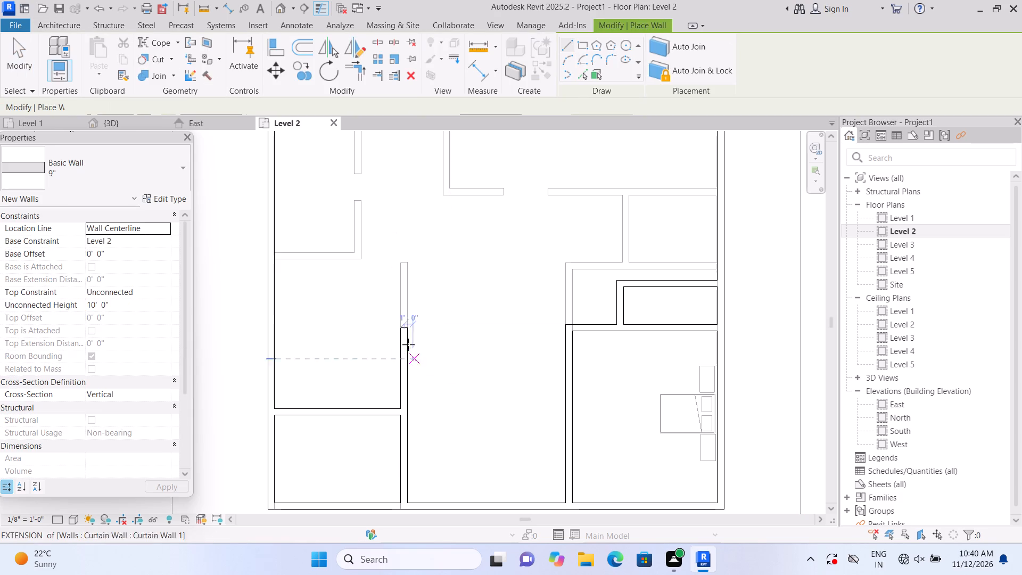
click(405, 332)
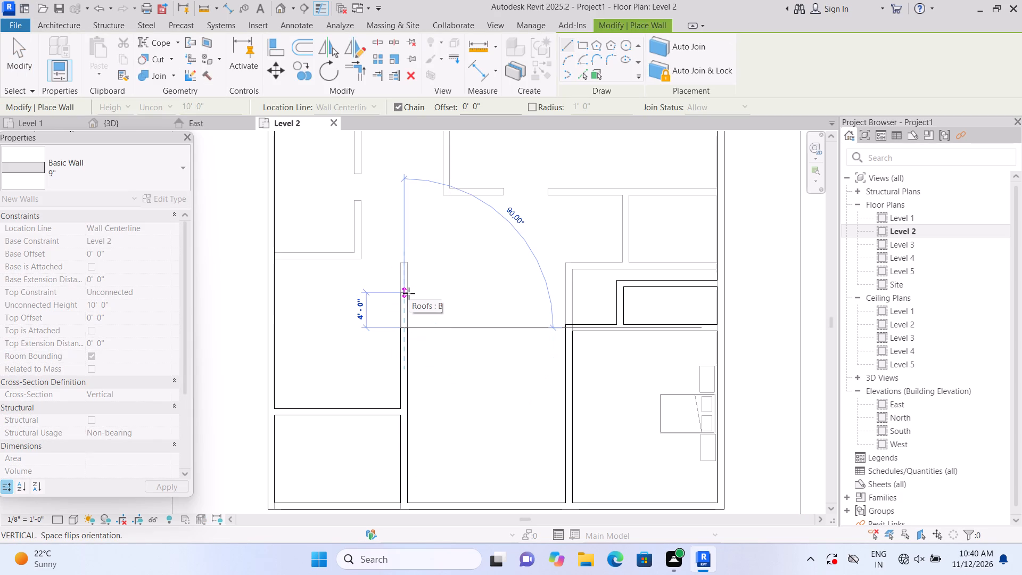
click(409, 293)
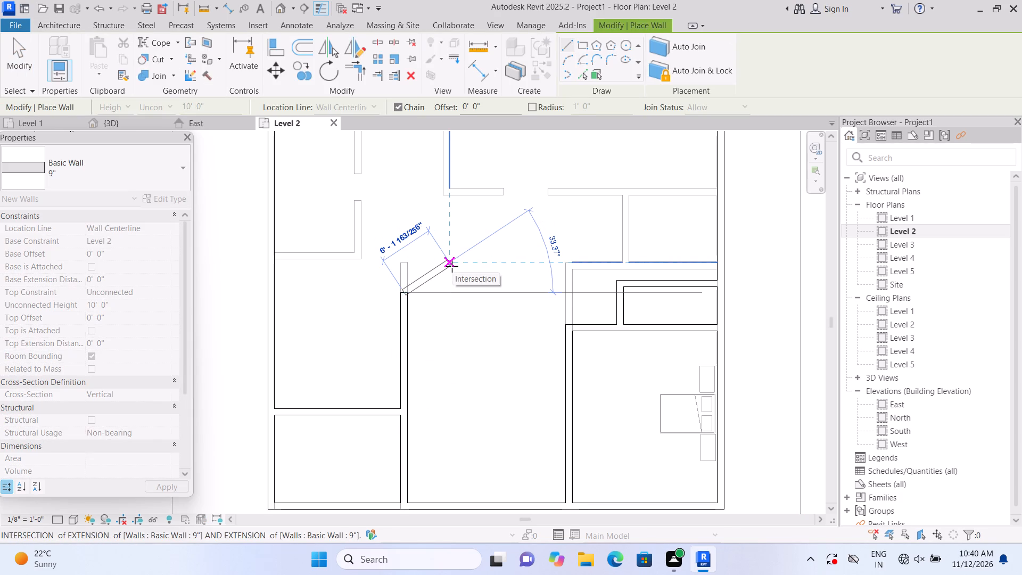
key(Escape)
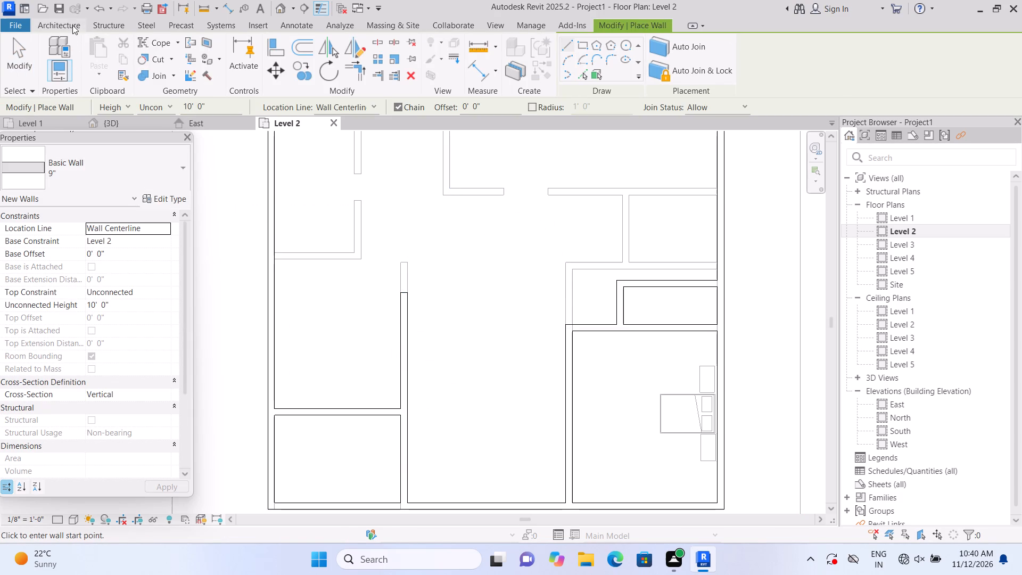
Enclose a room on the west exterior wall with 9" walls: about 8'-6" east, 16'-0" north, then back west to the exterior wall.
click(72, 25)
click(57, 49)
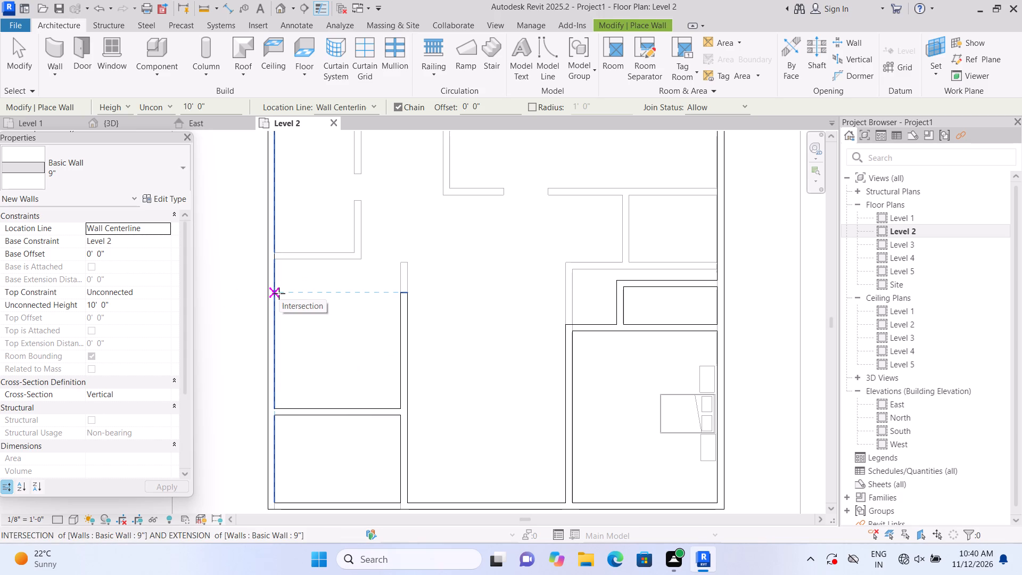
click(279, 293)
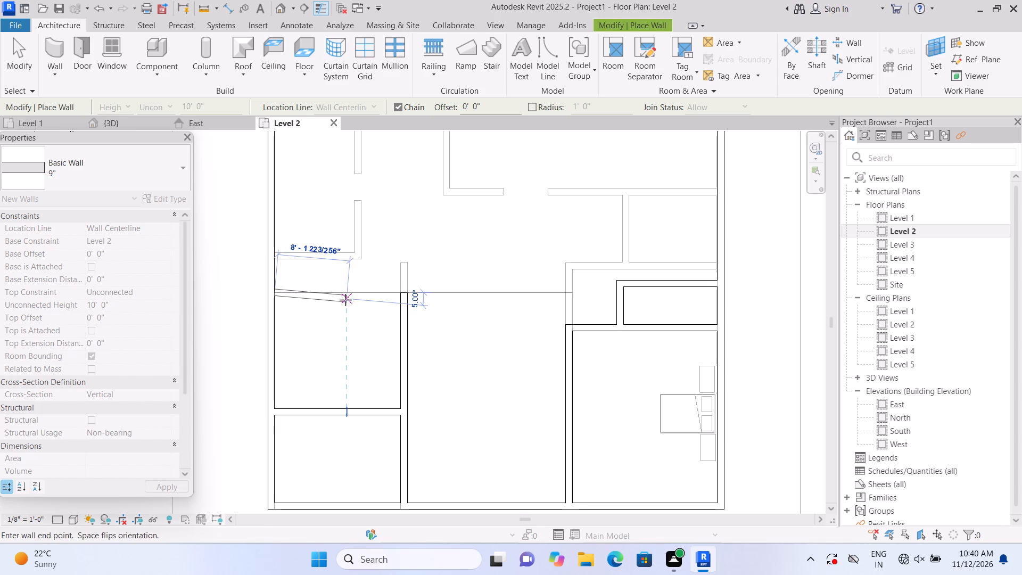
click(343, 292)
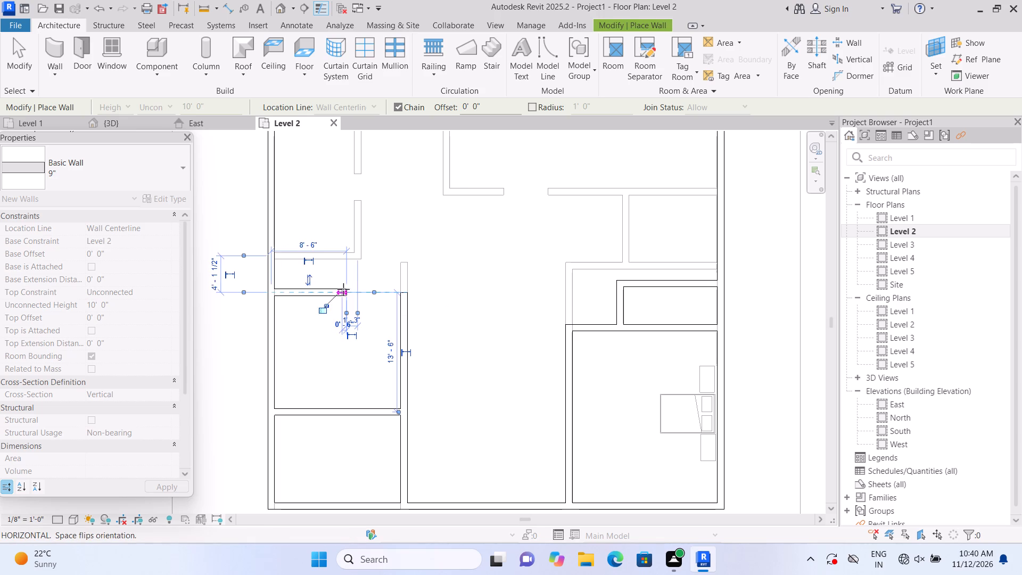
middle_drag(352, 212, 370, 354)
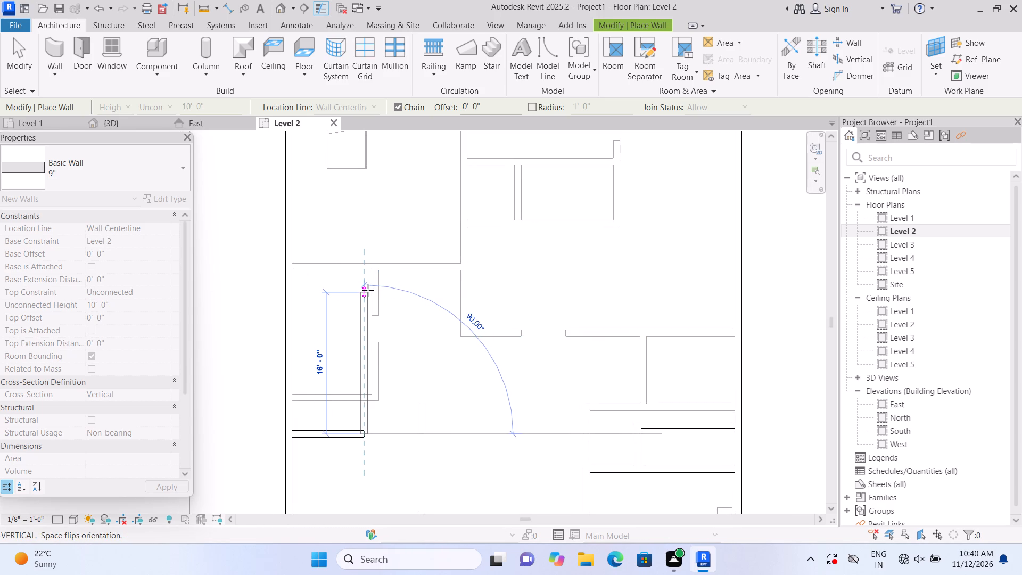
click(368, 290)
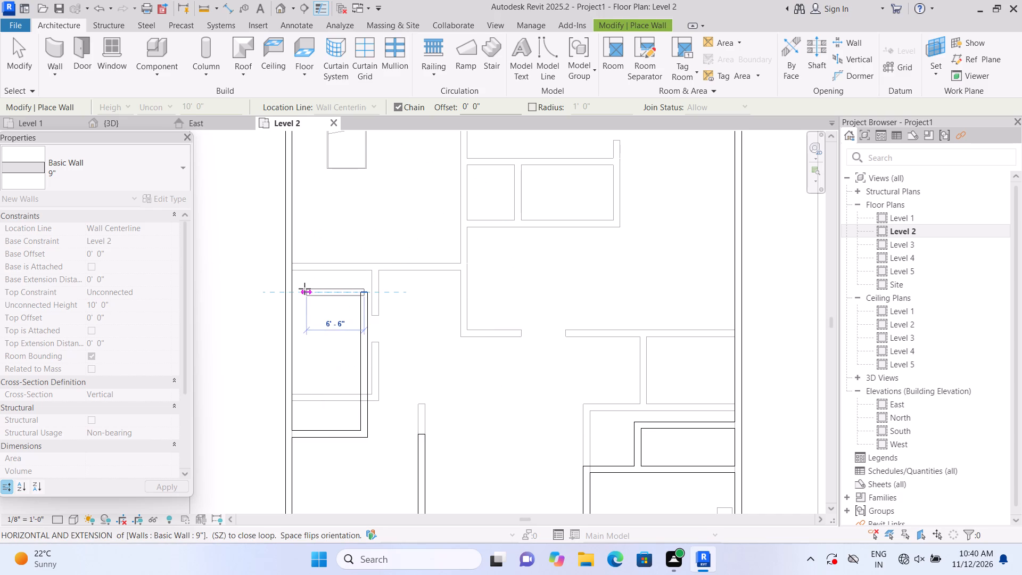
click(297, 288)
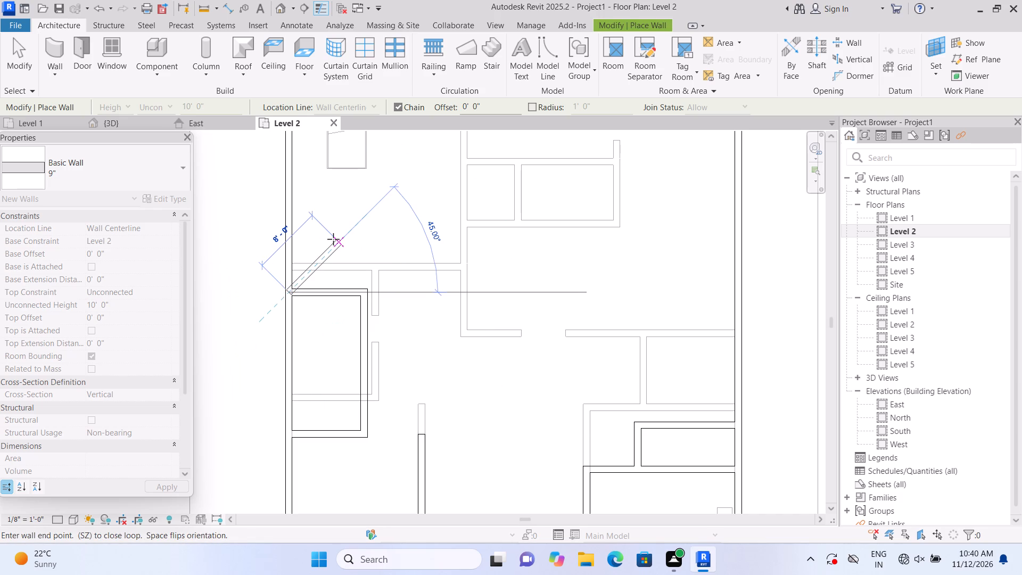
key(Escape)
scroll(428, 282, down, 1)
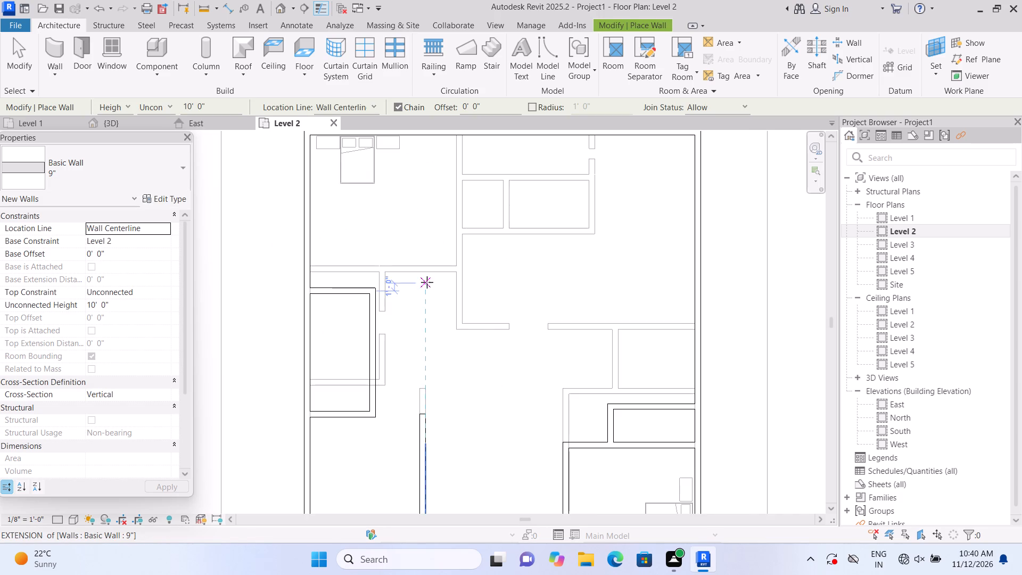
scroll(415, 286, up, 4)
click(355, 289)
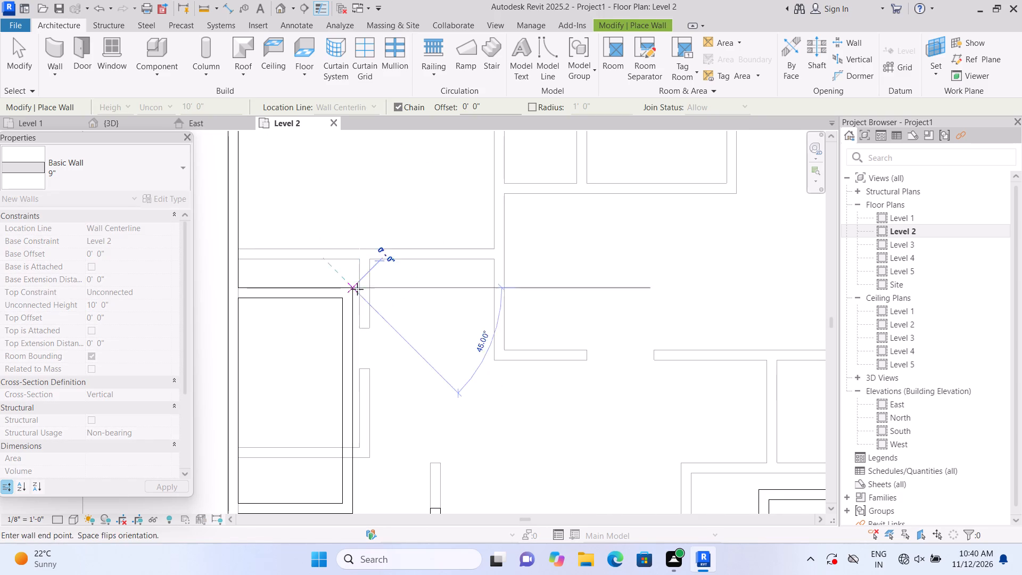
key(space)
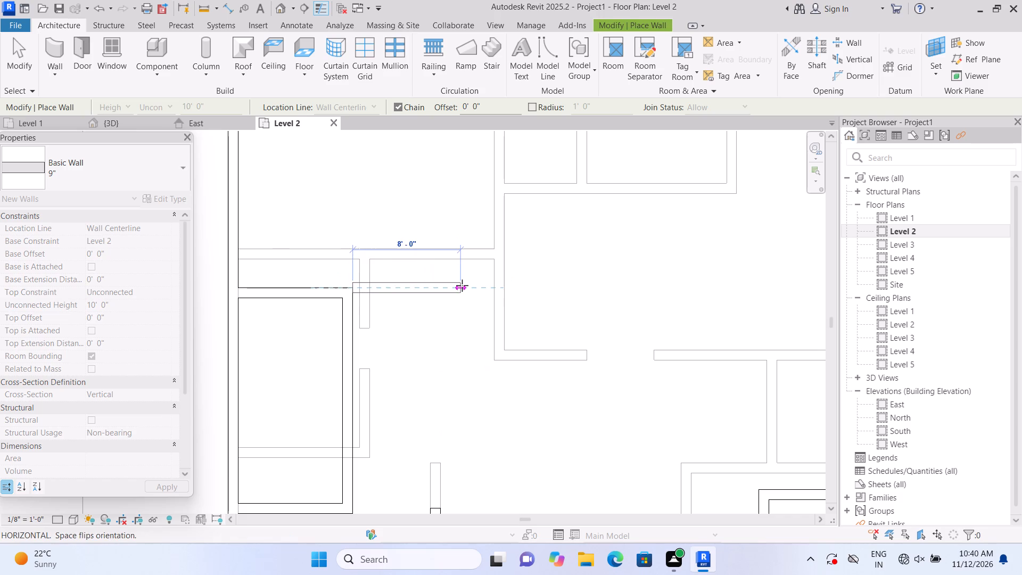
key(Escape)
Enclose the northwest room with 9" walls: 11'-3" east from the new west room's northeast corner, then north to the north exterior wall.
scroll(361, 299, up, 7)
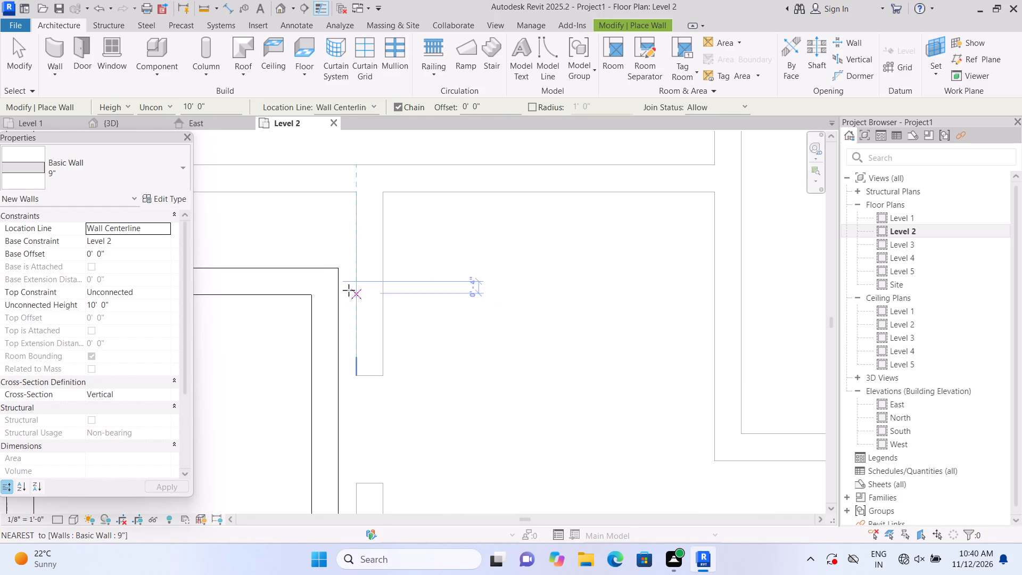
click(322, 284)
scroll(494, 298, down, 2)
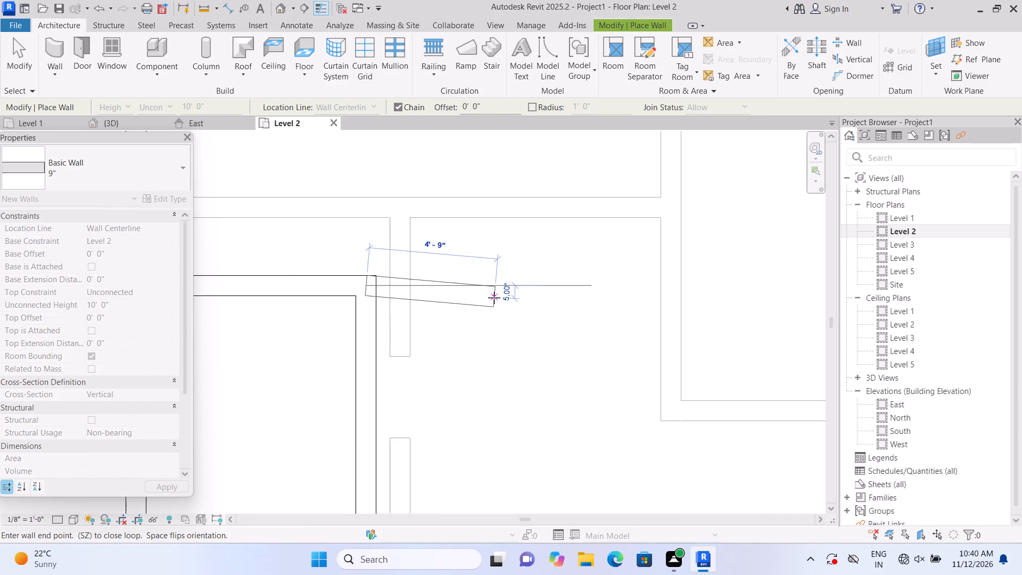
scroll(494, 298, down, 10)
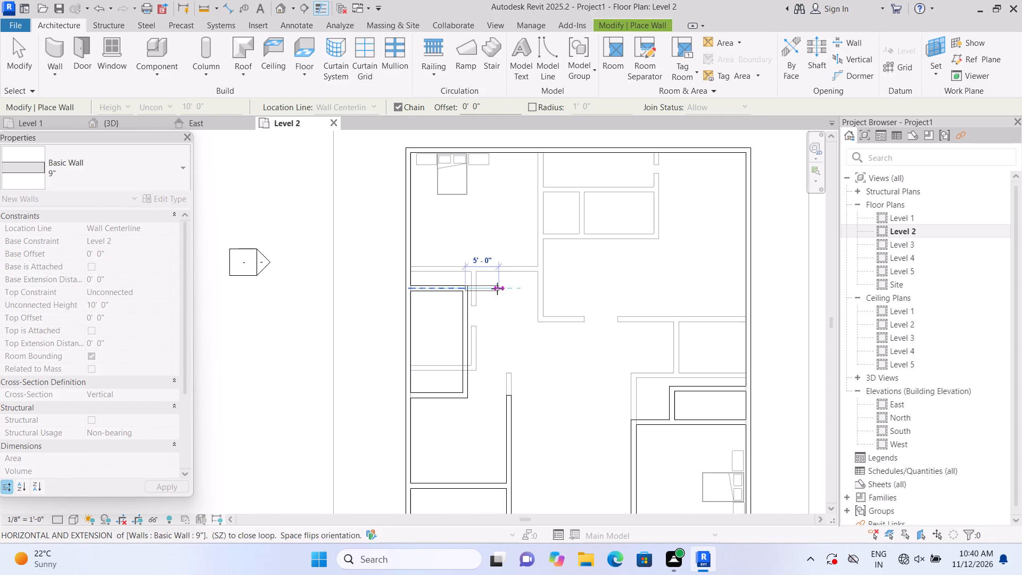
scroll(510, 290, up, 2)
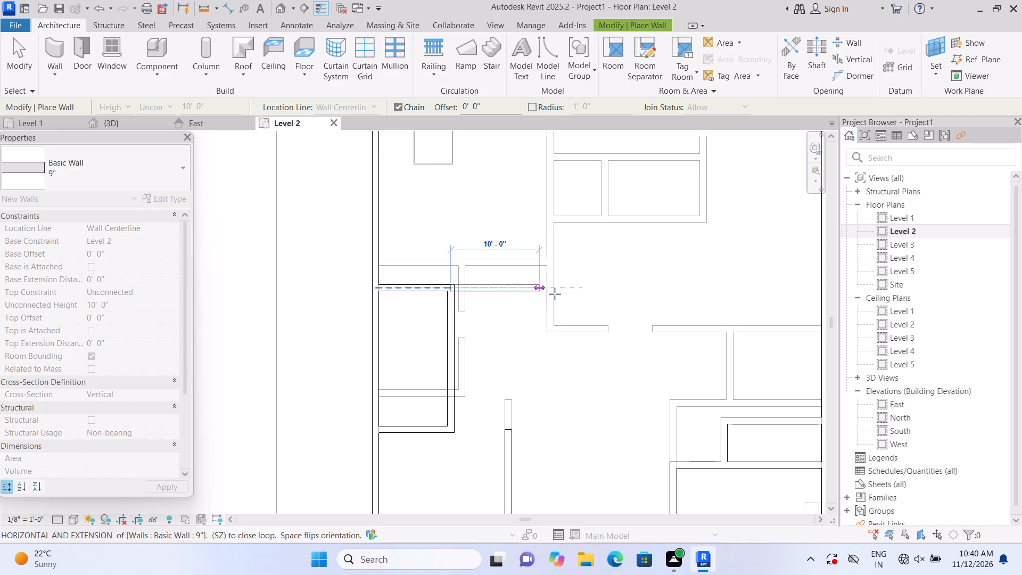
middle_drag(549, 295, 523, 324)
scroll(524, 324, down, 1)
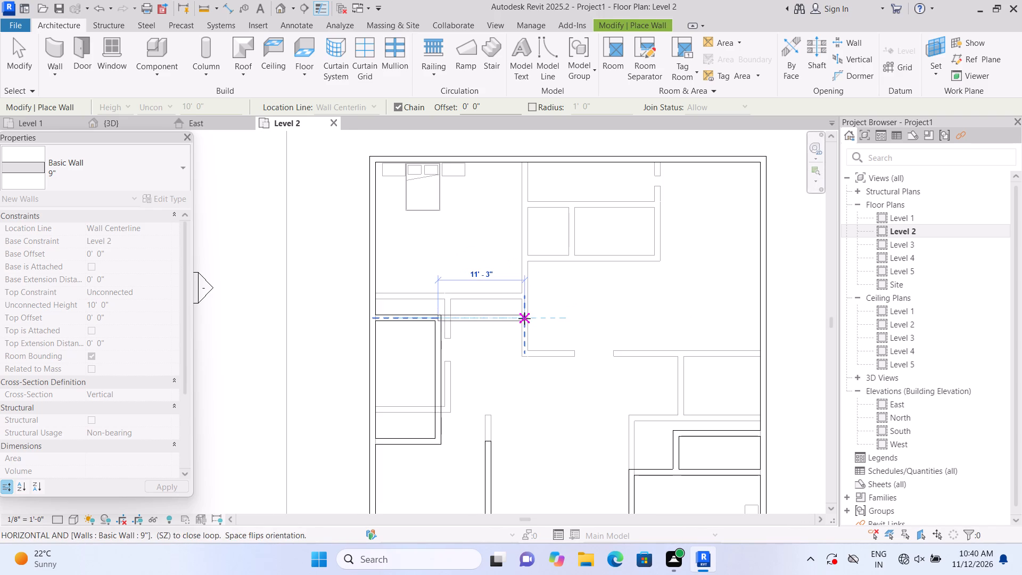
click(525, 318)
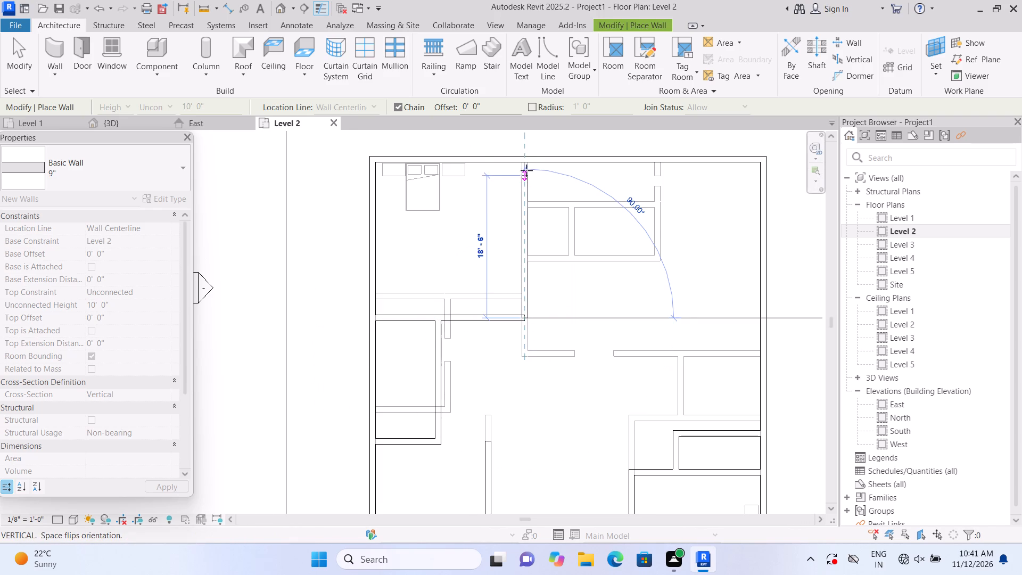
click(526, 166)
key(Escape)
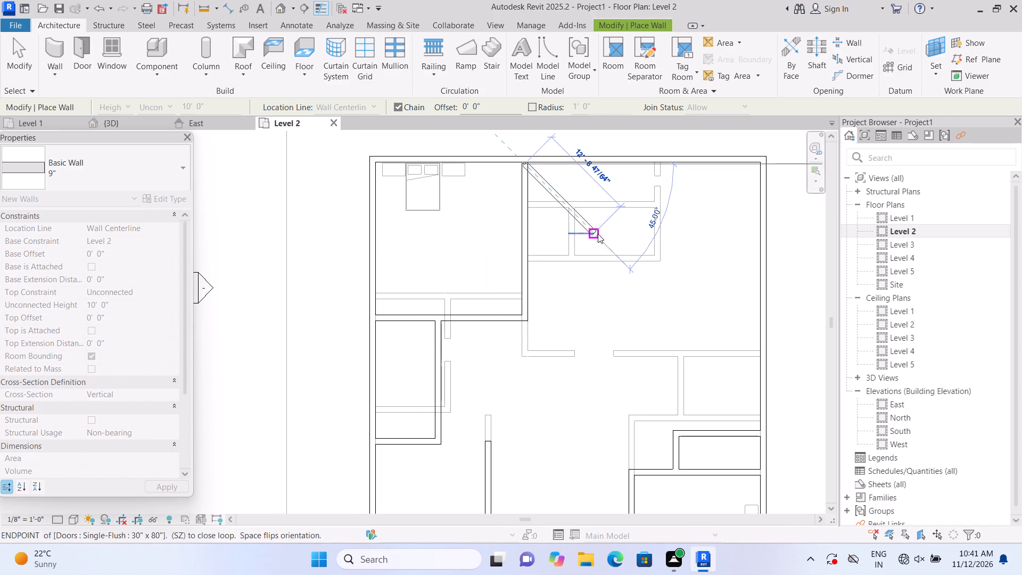
Close the gap at the top of the northwest room's east wall with a short 9" wall to the north exterior wall's centerline.
scroll(573, 194, up, 3)
middle_drag(551, 177, 550, 283)
scroll(513, 272, up, 4)
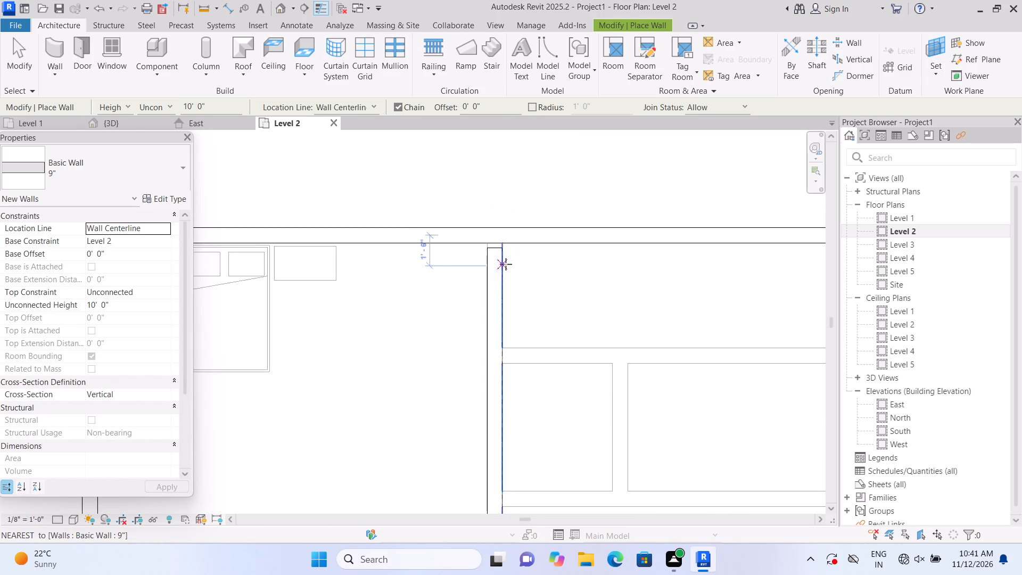
scroll(506, 264, up, 3)
click(493, 239)
click(490, 221)
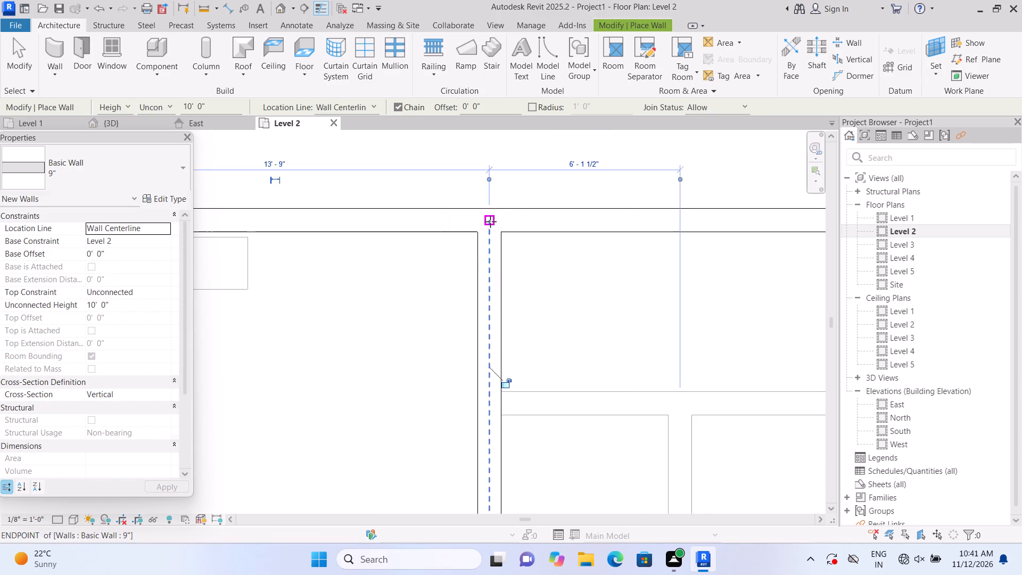
Enclose a room east of the northwest room with 9" walls: about 9'-6" east from its east wall, then north to the exterior wall.
scroll(543, 266, down, 8)
scroll(561, 315, down, 3)
middle_drag(572, 351, 521, 297)
scroll(521, 297, up, 1)
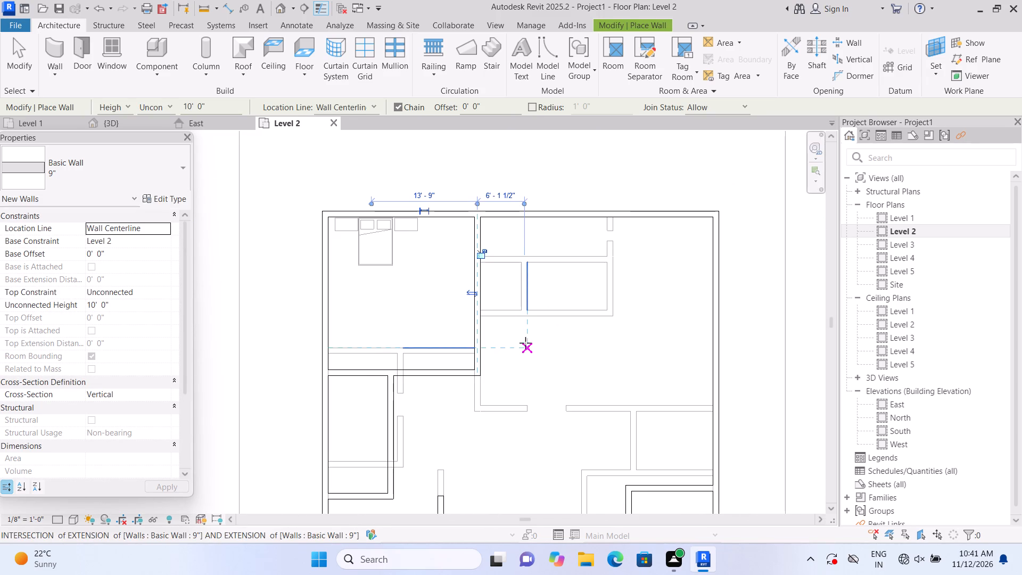
scroll(533, 334, up, 2)
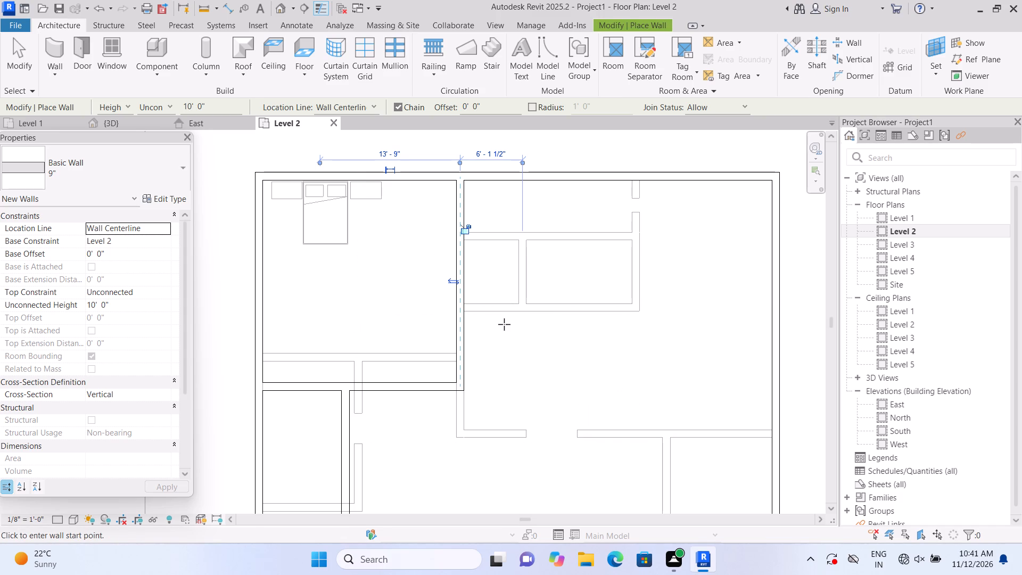
click(466, 327)
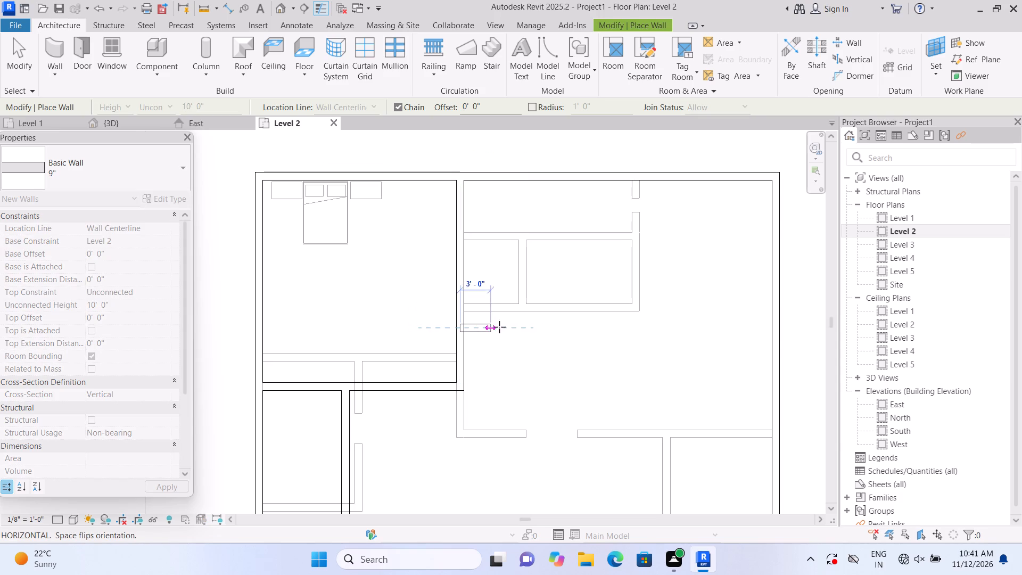
click(555, 332)
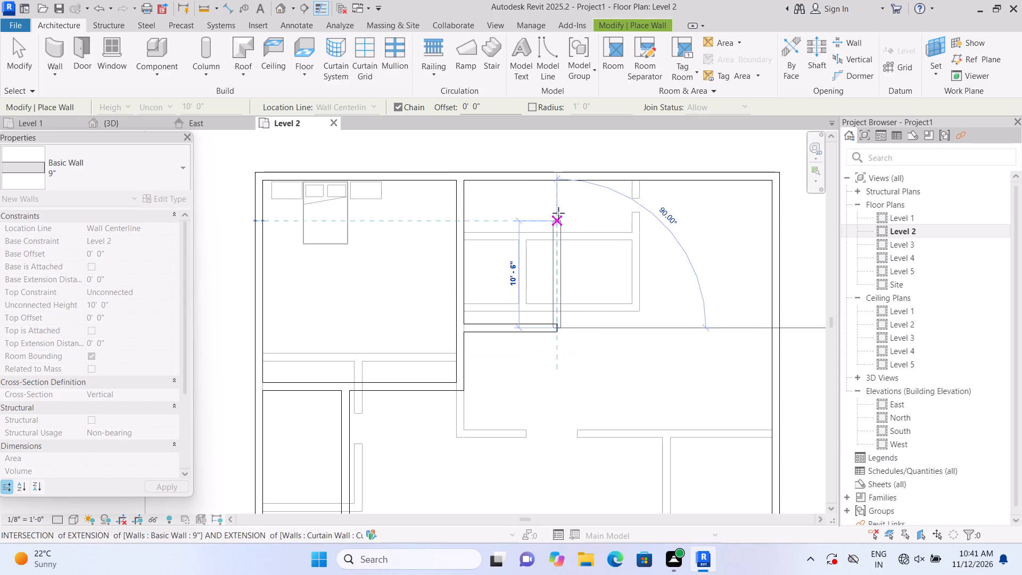
click(563, 185)
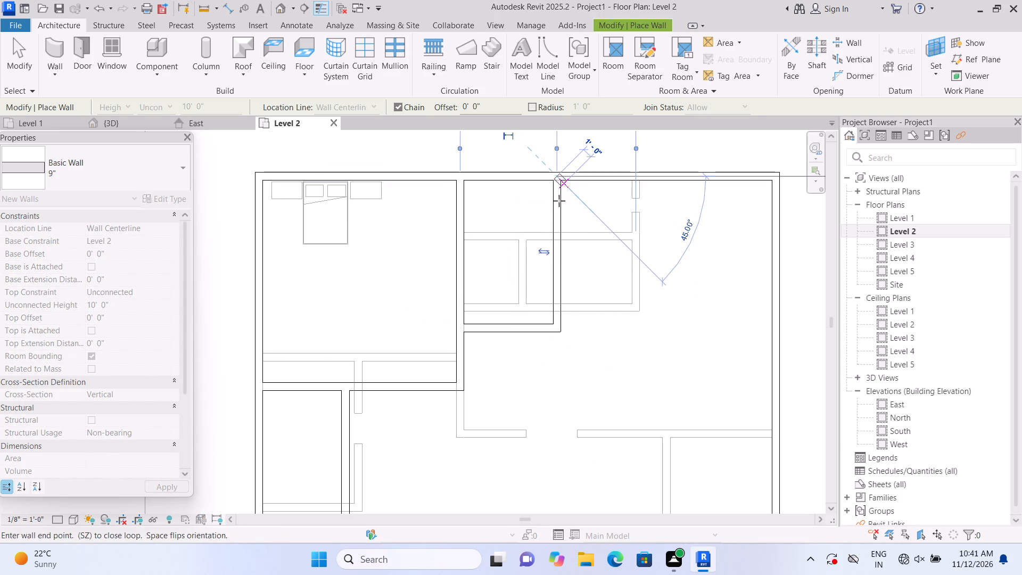
key(Escape)
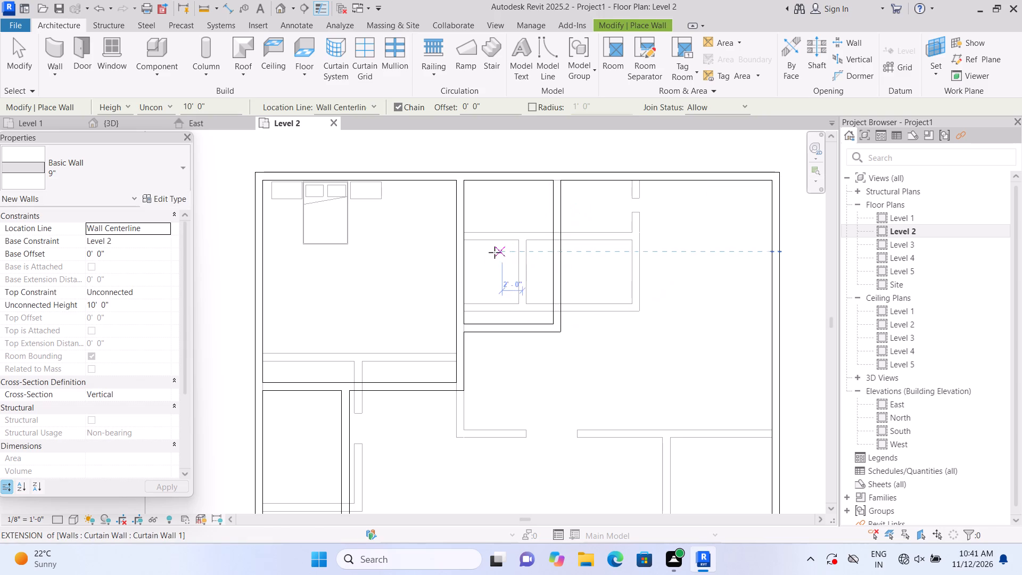
Divide the new north room with a 9'-6" east-west 9" wall, 7'-6" north of the room's south wall.
click(466, 252)
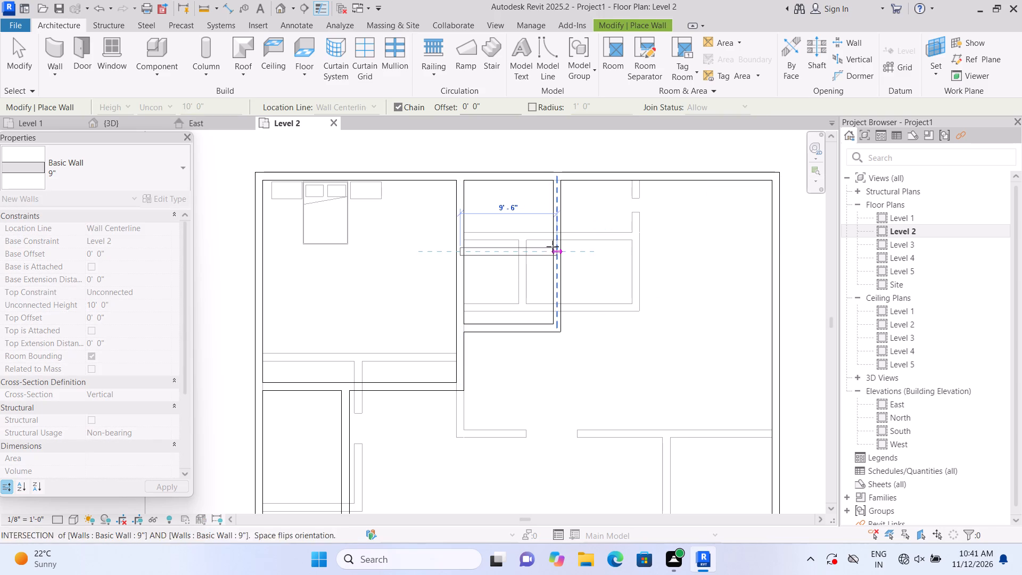
click(552, 257)
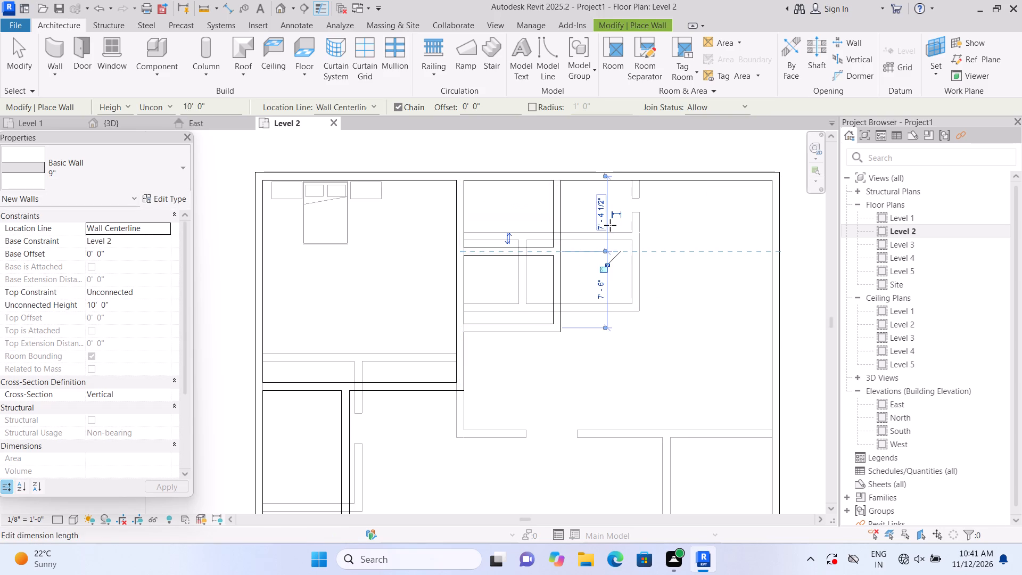
key(Escape)
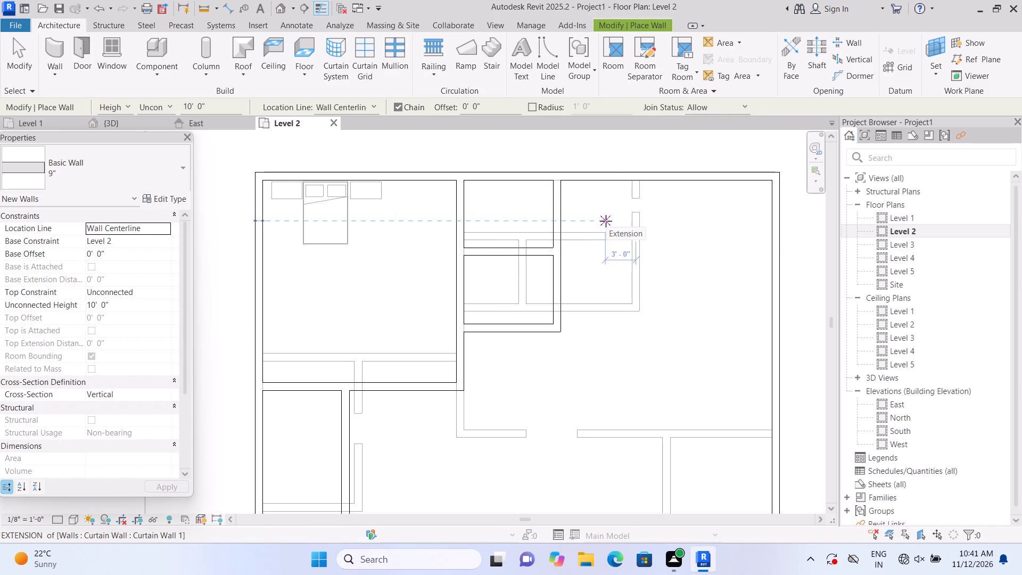
scroll(606, 221, left, 4)
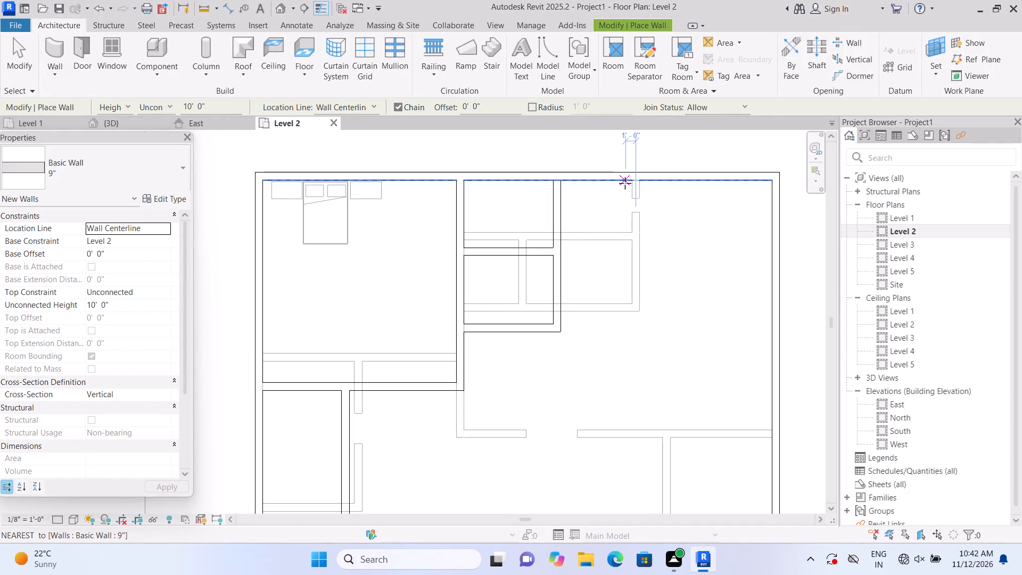
Draw a 9" wall about 17'-9" south from the north exterior wall, about 6'-4 1/2" east of the divided north rooms' east wall.
click(625, 183)
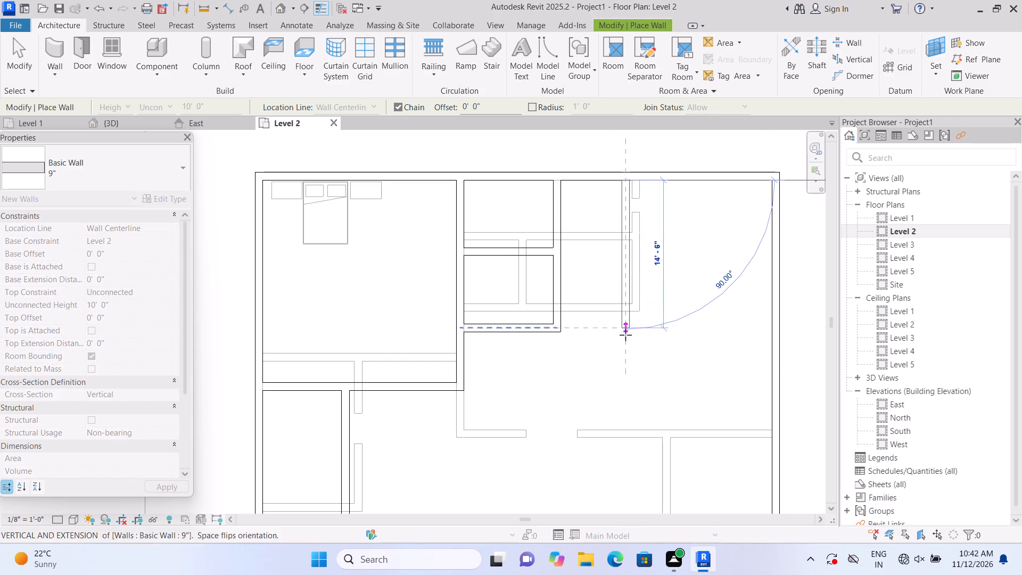
click(623, 366)
key(Escape)
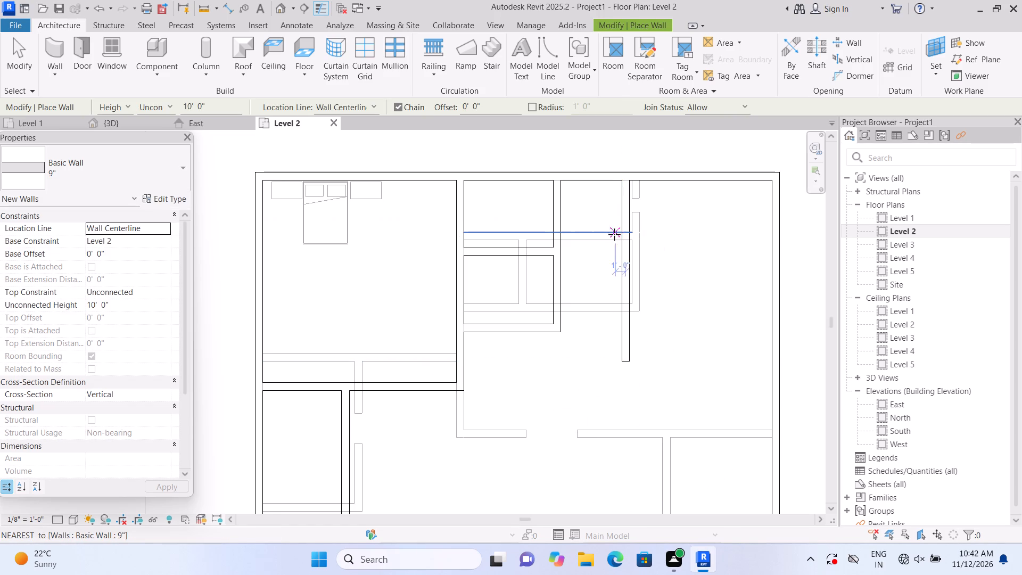
Cross the strip west of the new wall with two east-west 9" walls, 4'-4 1/2" south of the north exterior wall and near the strip's south end.
scroll(587, 244, up, 2)
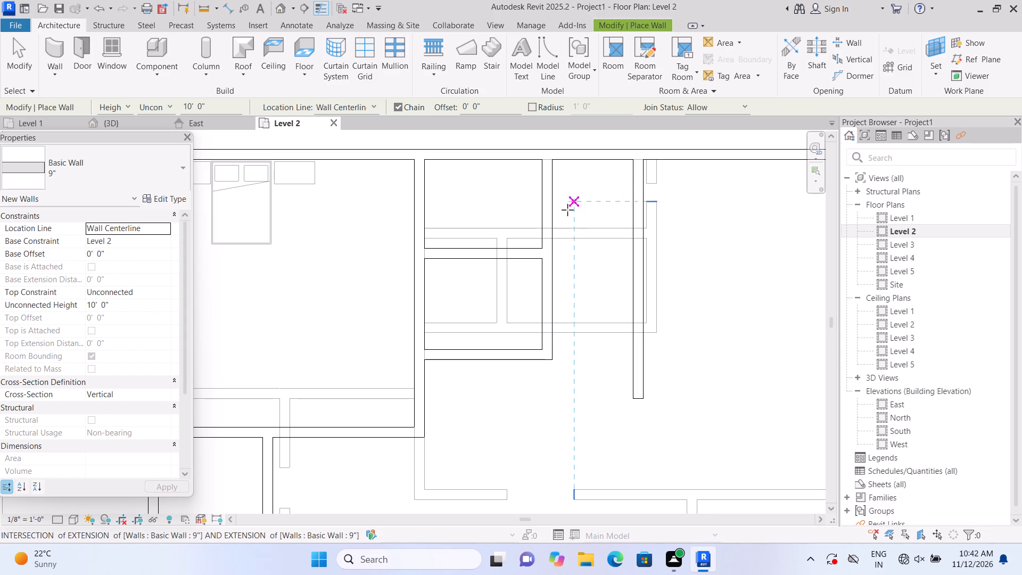
click(556, 216)
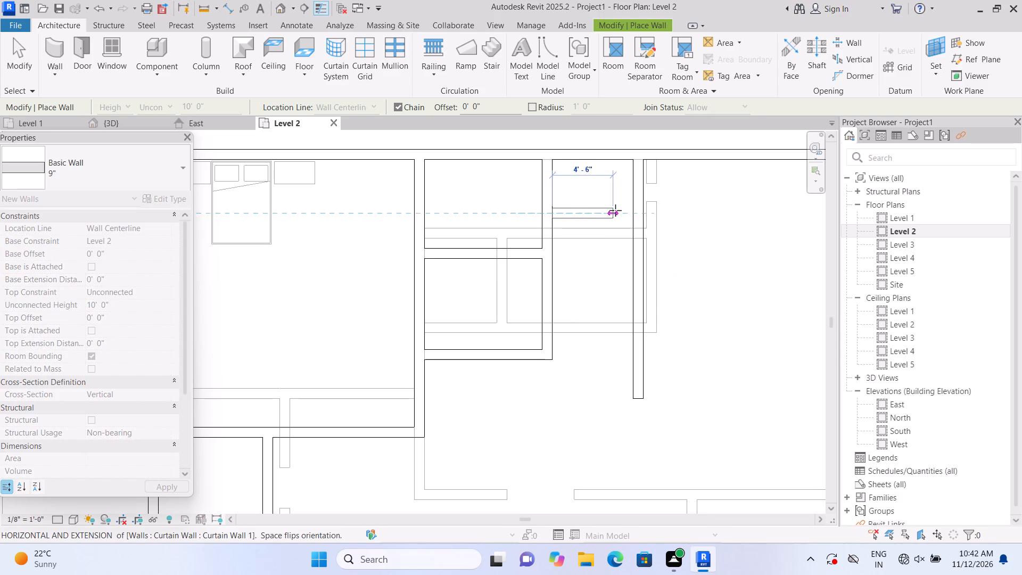
click(633, 208)
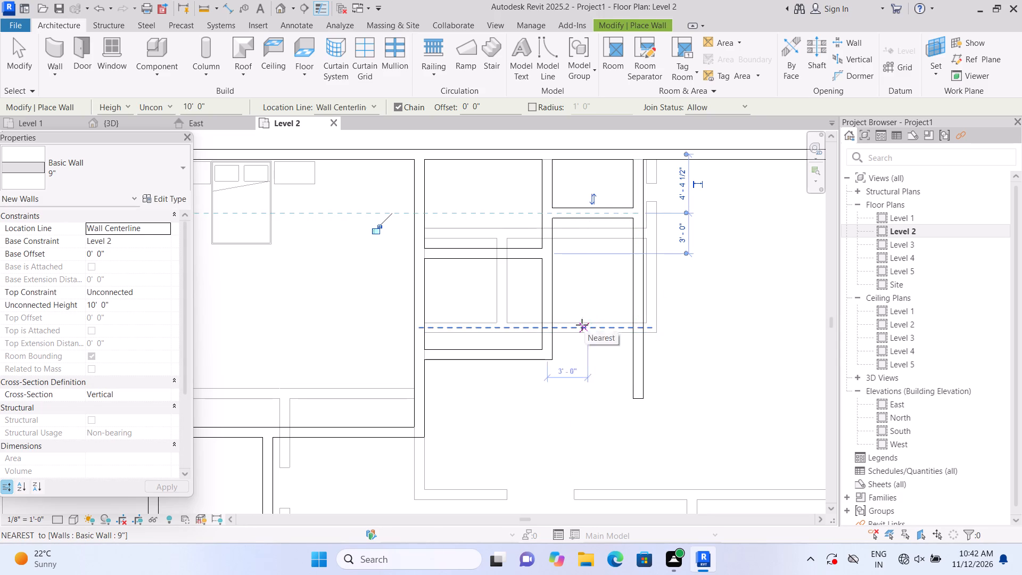
click(556, 319)
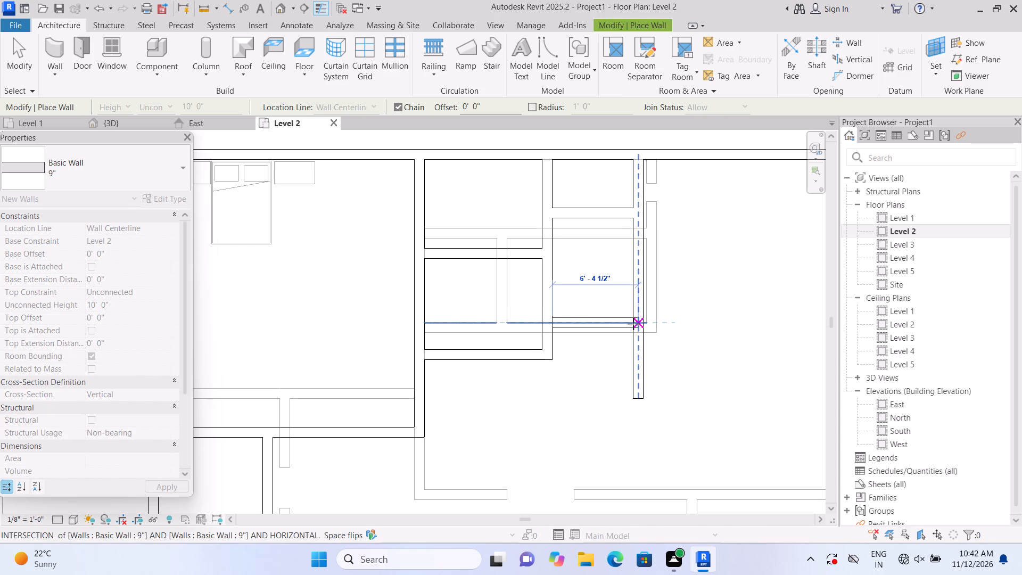
click(633, 324)
key(Escape)
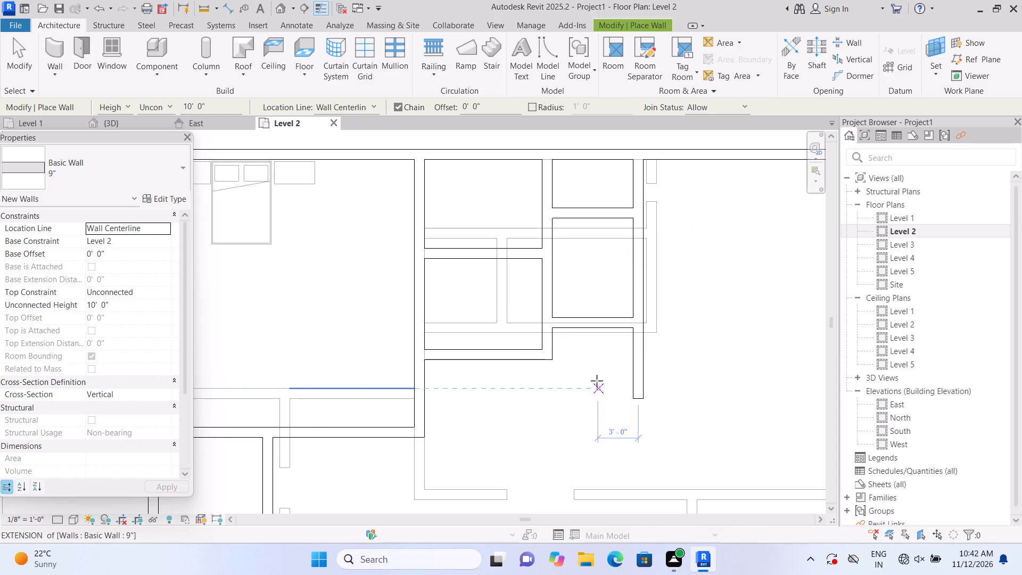
Add two 9" walls in line with the northern cross wall: 3'-6" east from the long wall and 6'-4 1/2" west from the east exterior wall.
scroll(596, 379, down, 1)
middle_drag(583, 371, 489, 266)
middle_drag(501, 282, 506, 343)
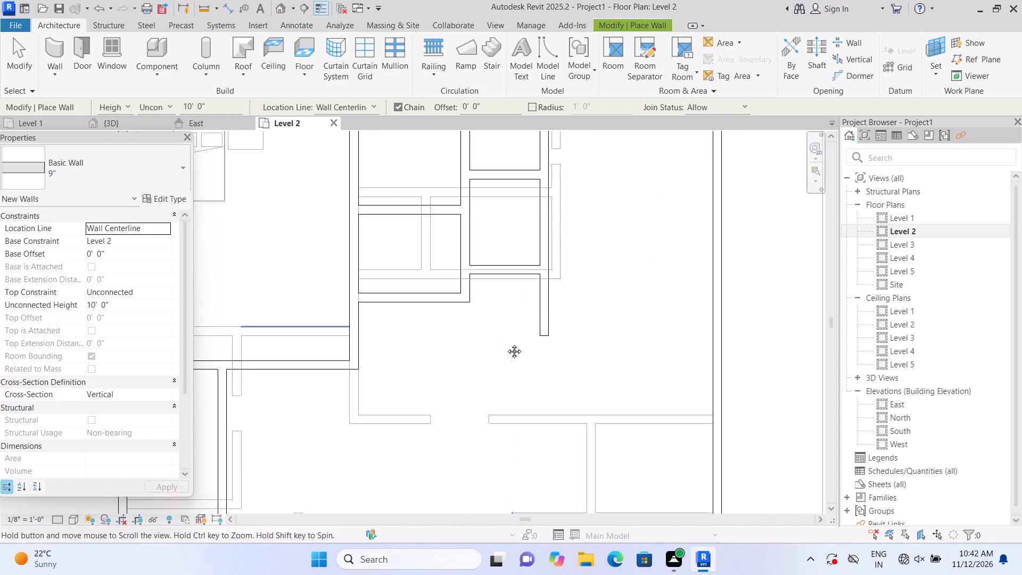
middle_drag(506, 343, 504, 366)
middle_drag(679, 194, 672, 219)
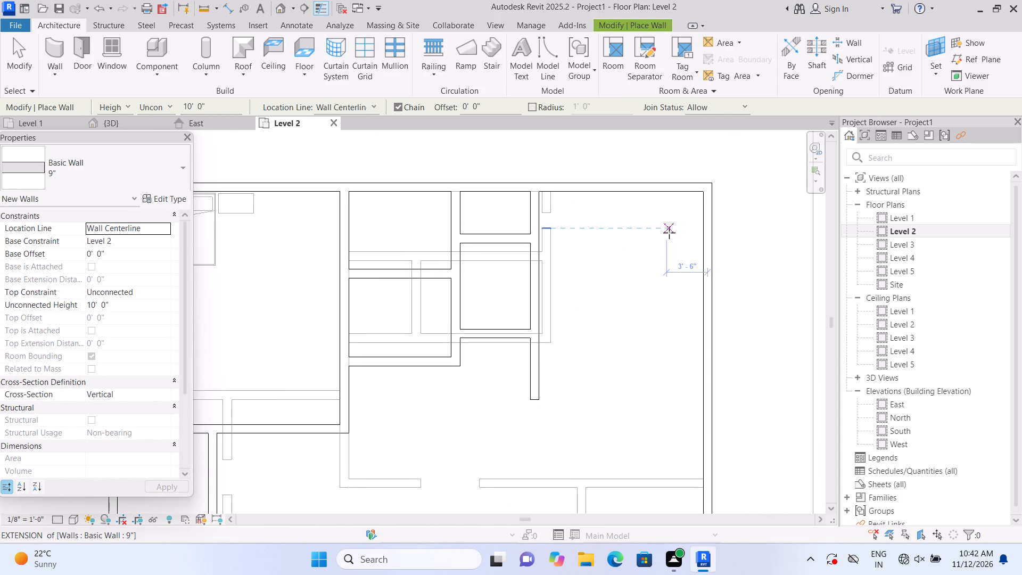
scroll(669, 233, up, 1)
scroll(564, 259, up, 1)
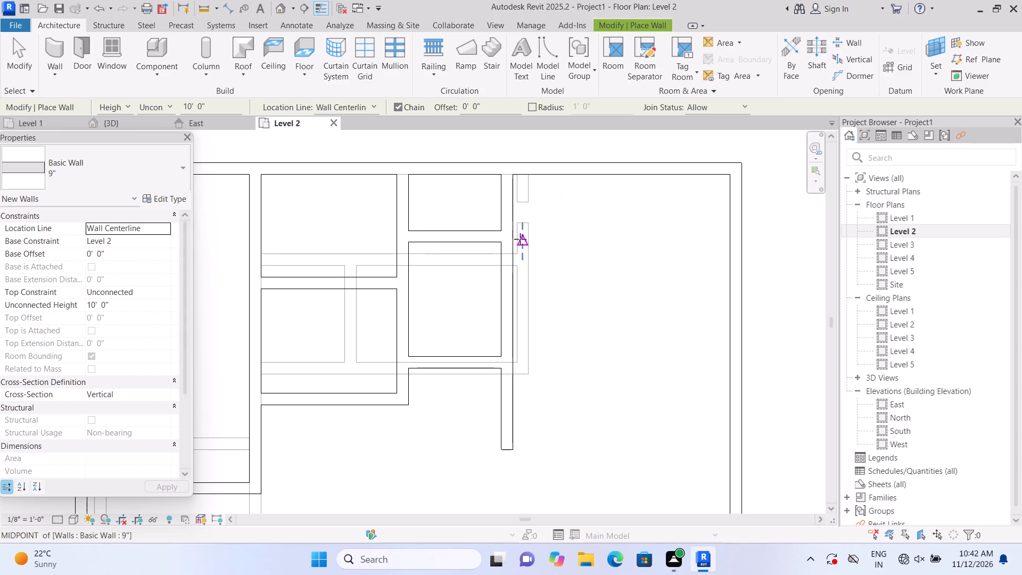
click(512, 232)
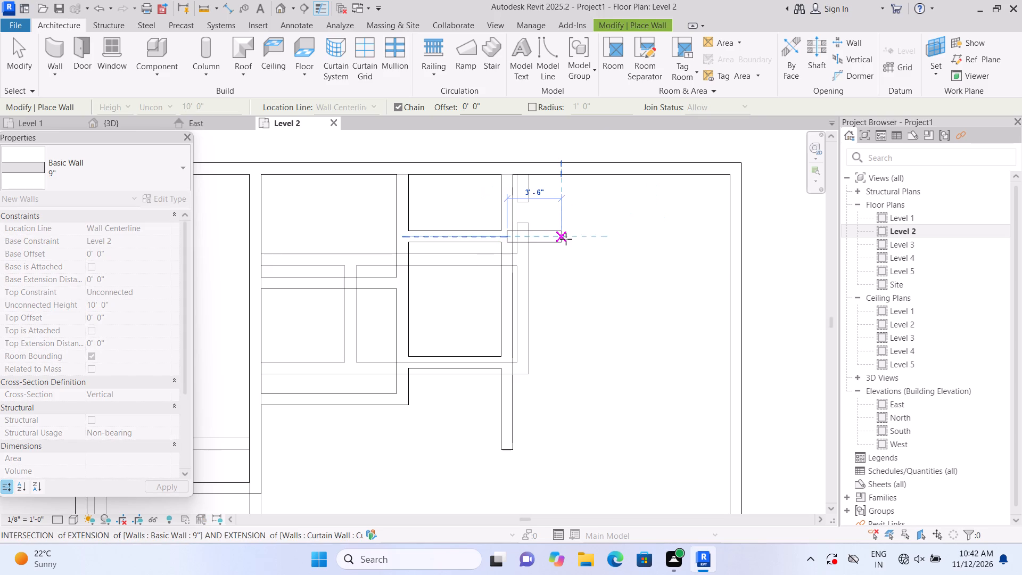
click(566, 239)
key(Escape)
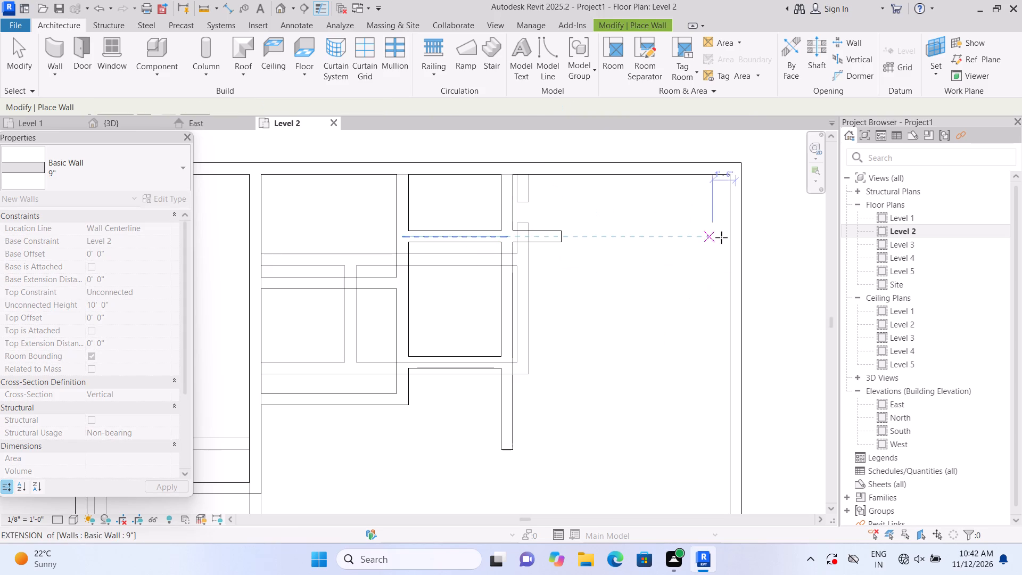
click(726, 240)
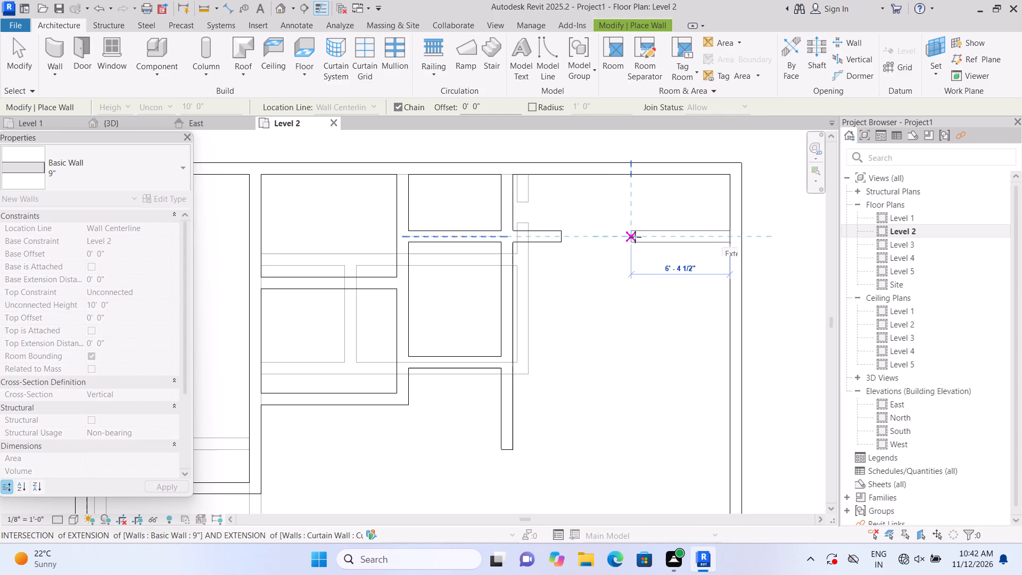
click(635, 237)
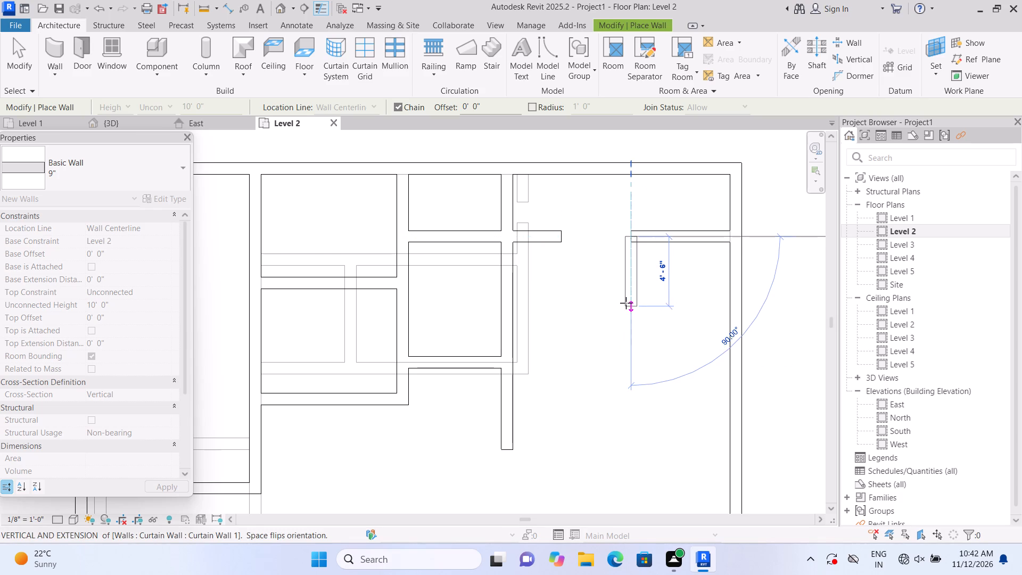
key(Escape)
Draw a 9" wall stub west from the east exterior wall, about 1'-0" south of the divided north rooms' south wall line.
middle_drag(627, 308, 617, 206)
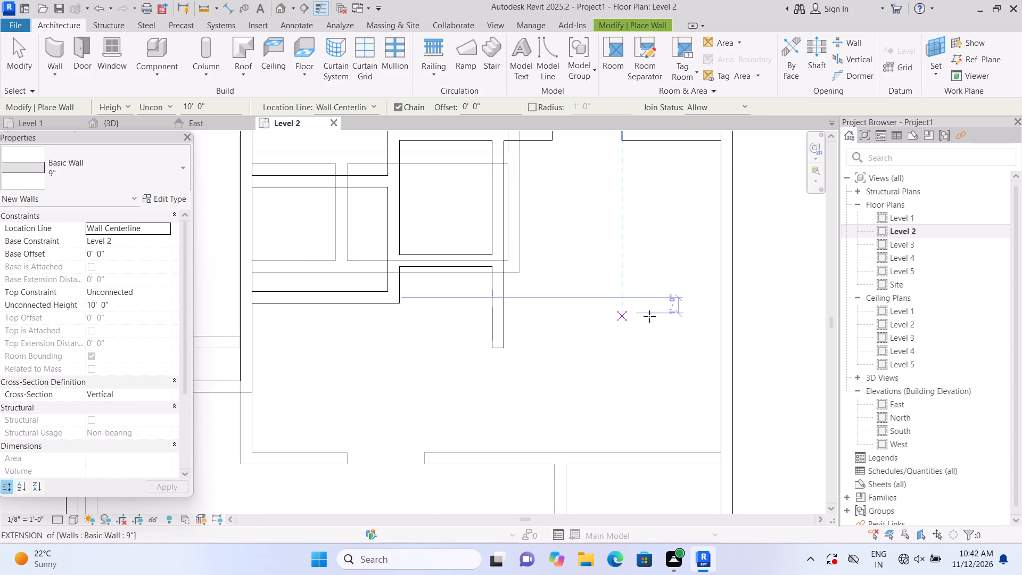
click(719, 315)
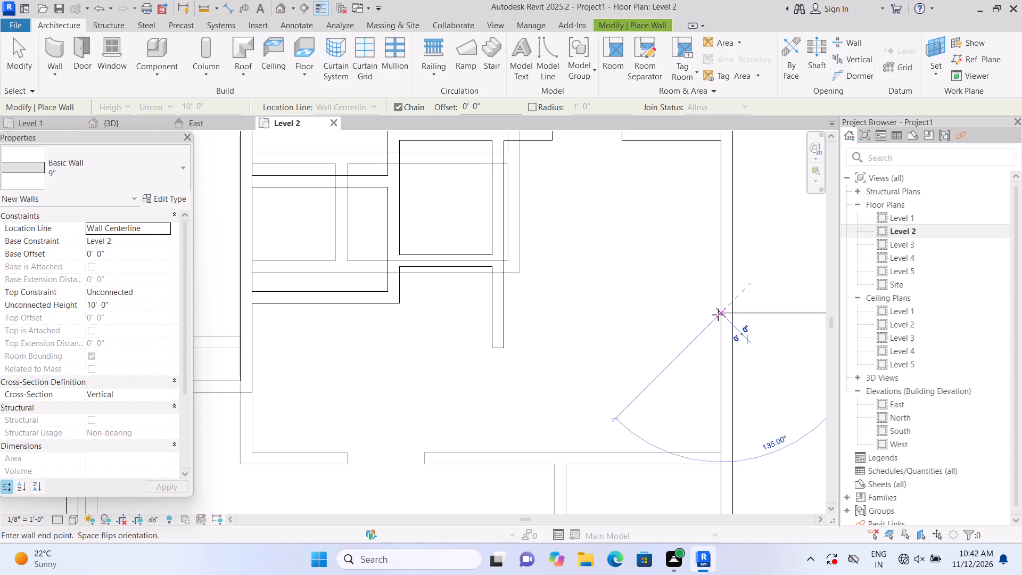
click(587, 318)
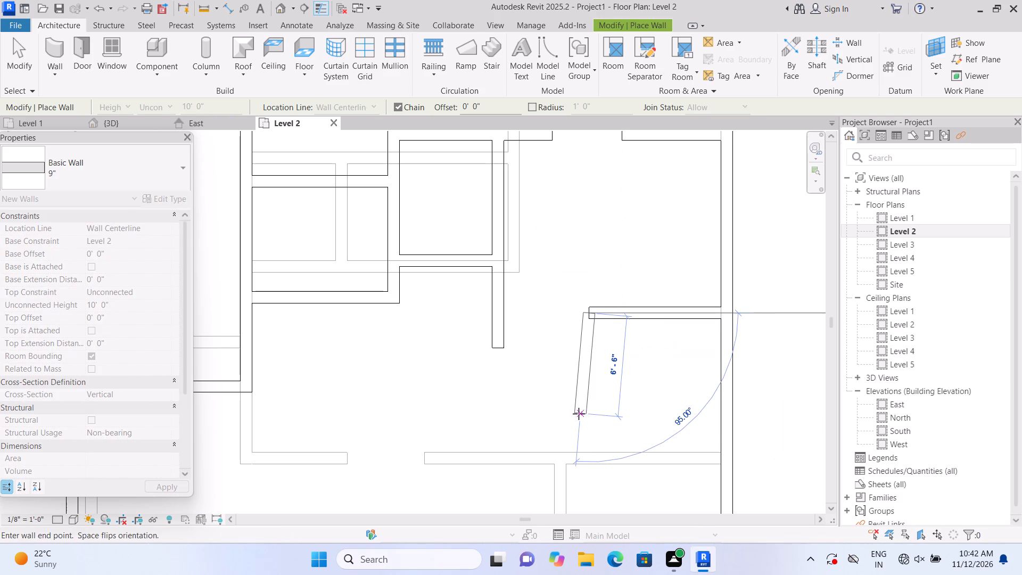
key(Escape)
Extend the long north-south 9" wall further south from its free end, stopping short of the Level 1 wall shown beneath.
middle_drag(566, 399, 548, 168)
scroll(544, 188, down, 2)
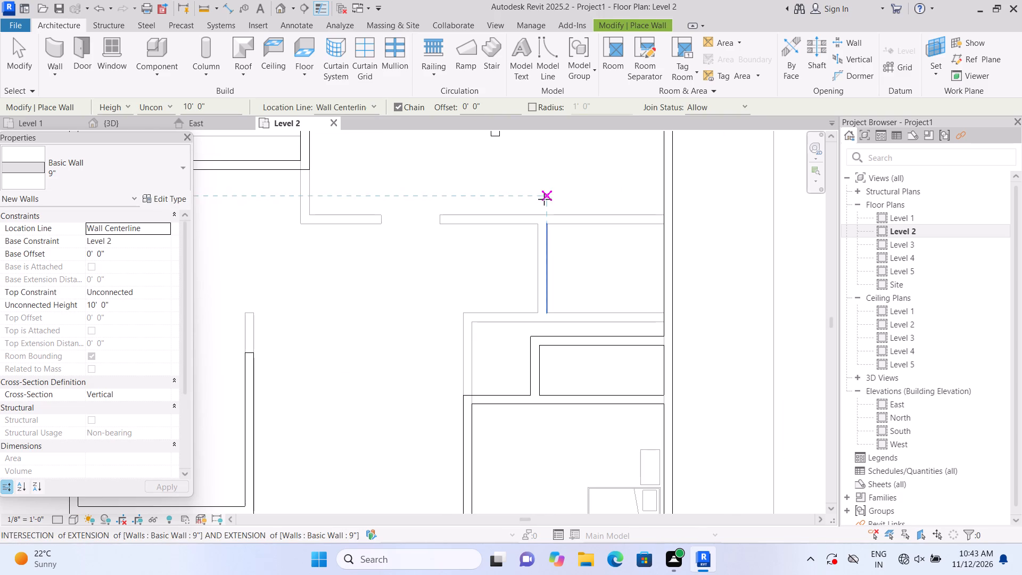
middle_drag(542, 169, 550, 195)
scroll(550, 196, down, 3)
scroll(553, 206, up, 2)
middle_drag(554, 210, 559, 221)
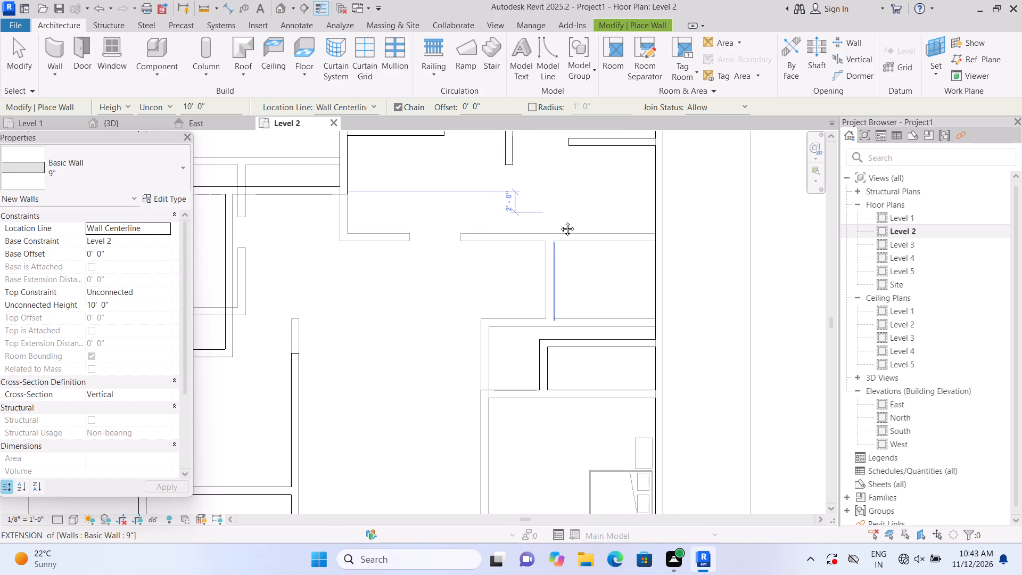
middle_drag(559, 221, 558, 267)
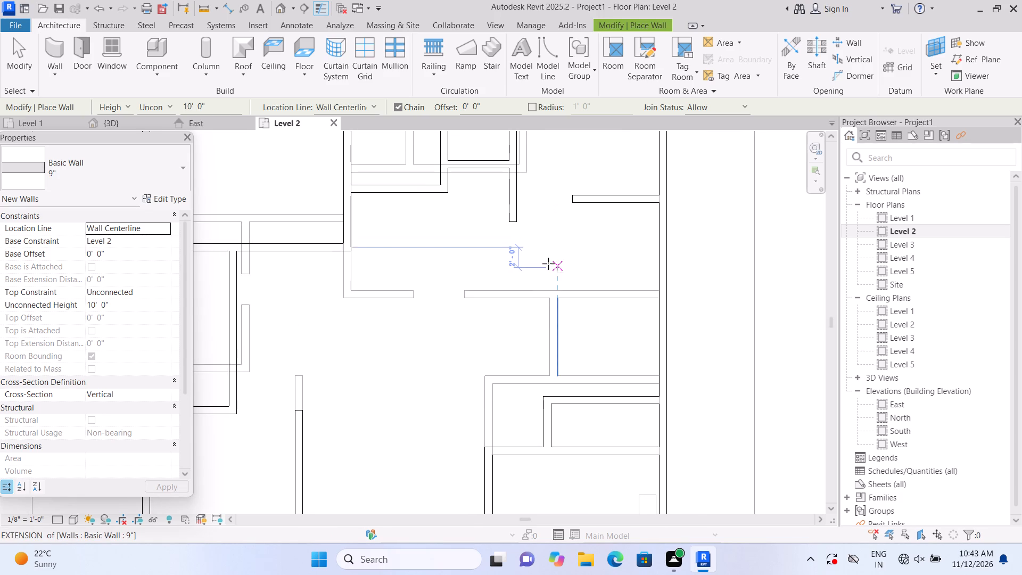
scroll(514, 226, up, 3)
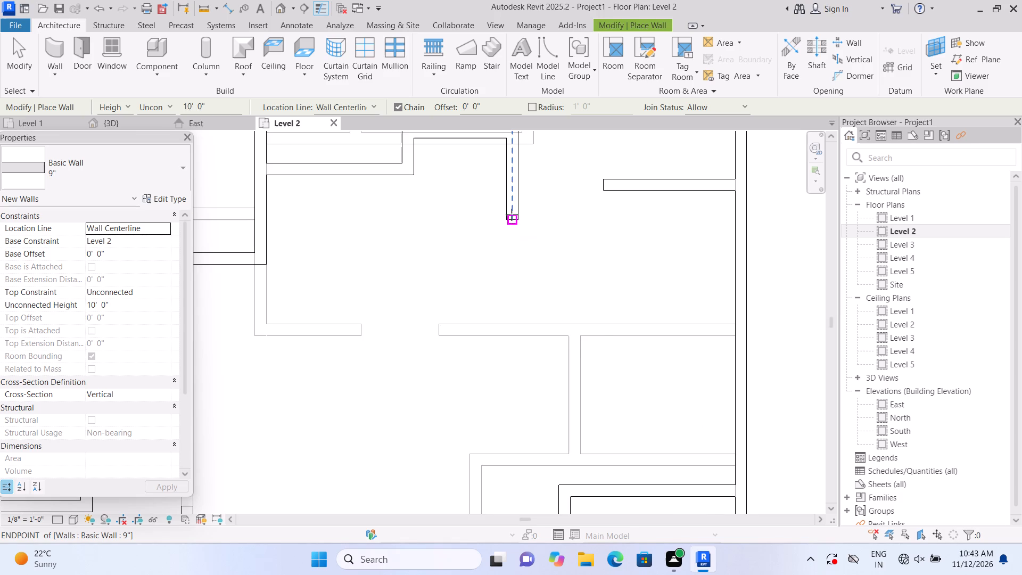
click(512, 215)
click(507, 280)
key(Escape)
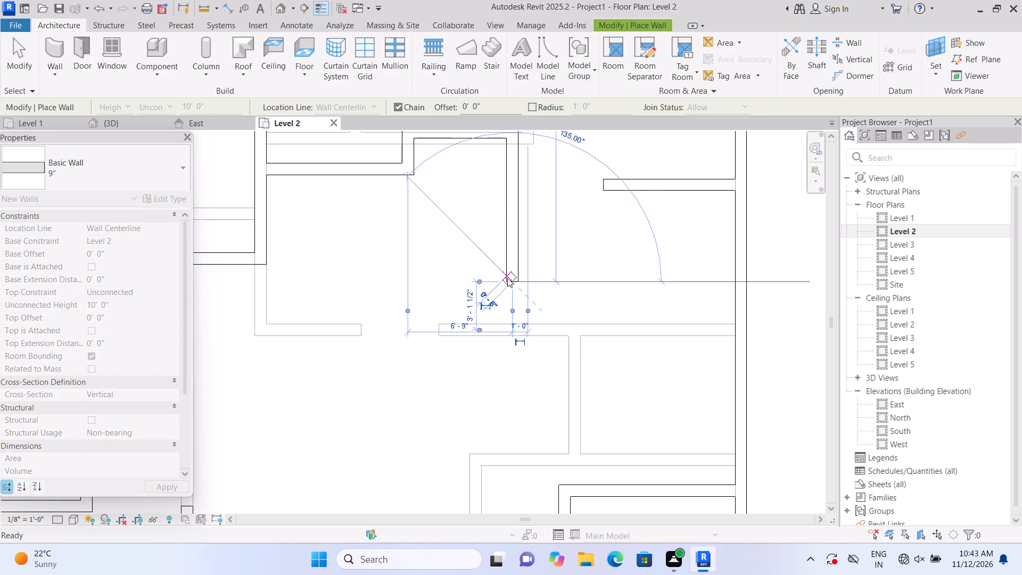
Extend the small east room's north wall west with a 9" wall, ending just beyond the southeast bedroom's west wall line.
scroll(491, 274, down, 3)
scroll(447, 328, down, 5)
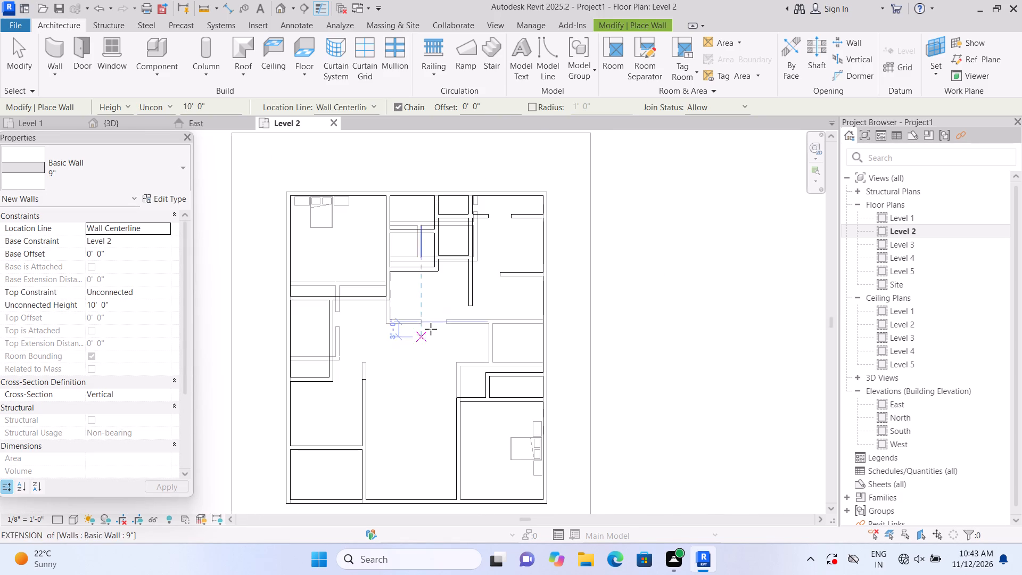
middle_drag(432, 328, 459, 306)
middle_drag(430, 326, 454, 317)
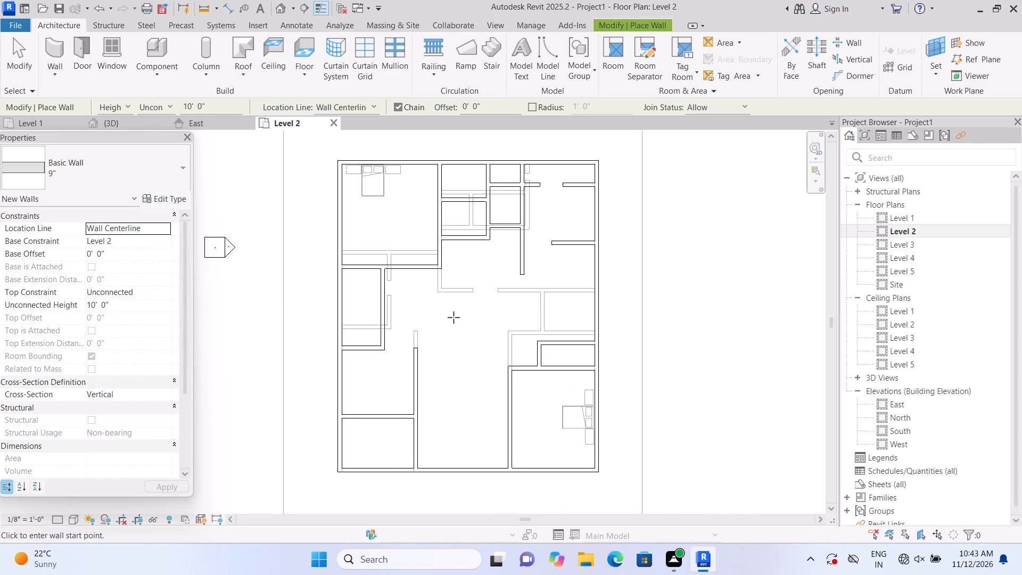
scroll(454, 317, up, 1)
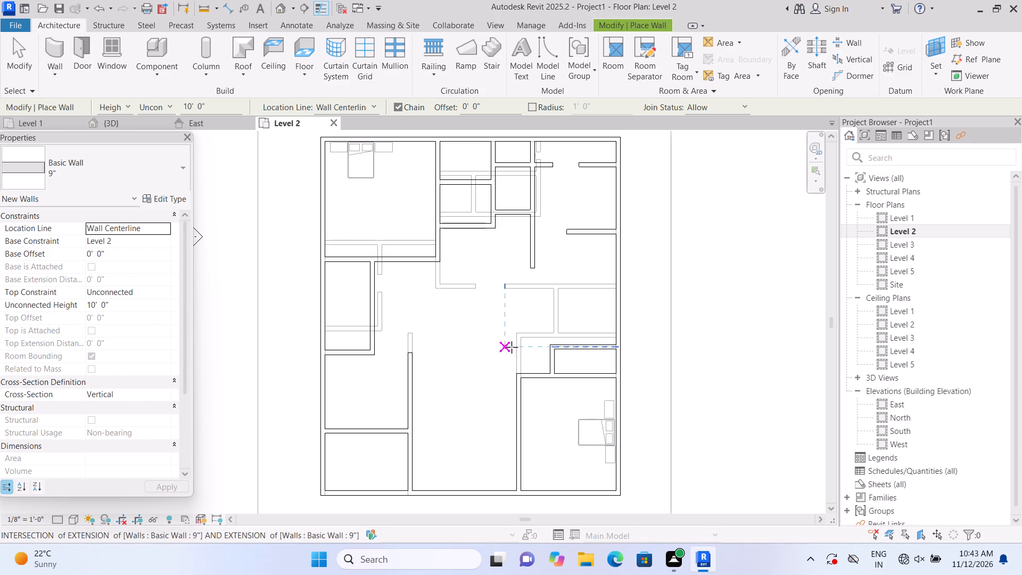
scroll(523, 354, up, 5)
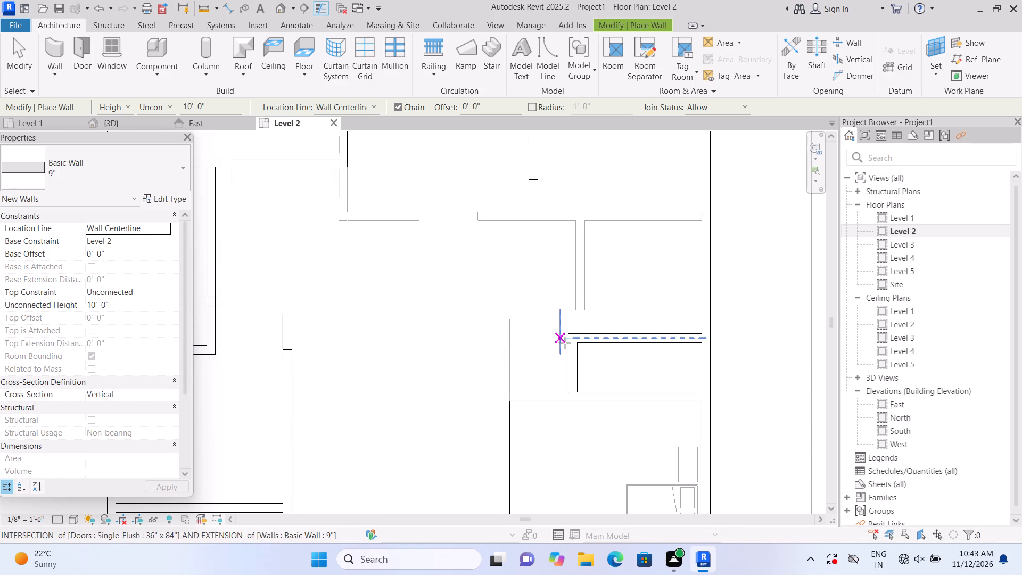
click(576, 339)
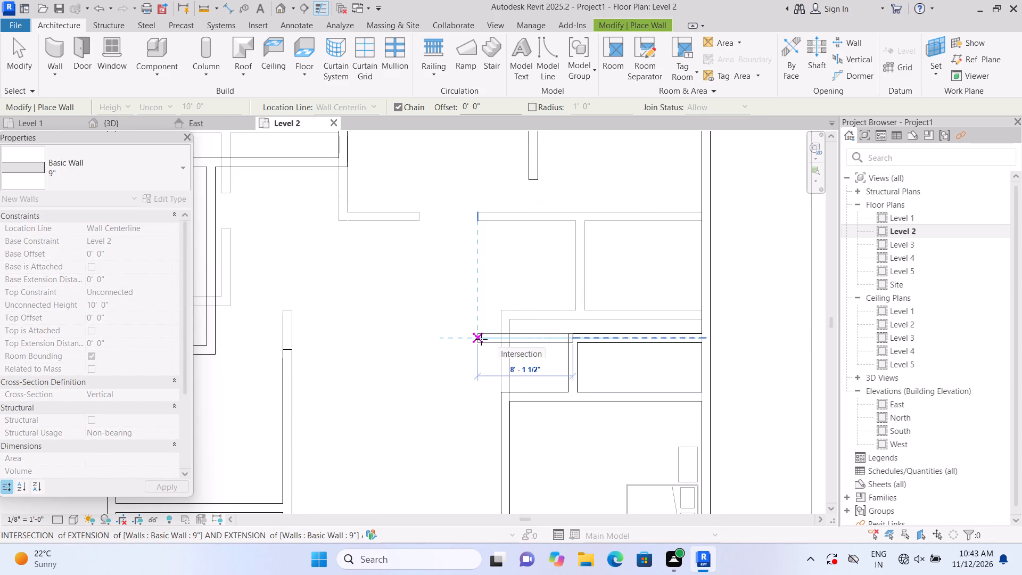
click(461, 338)
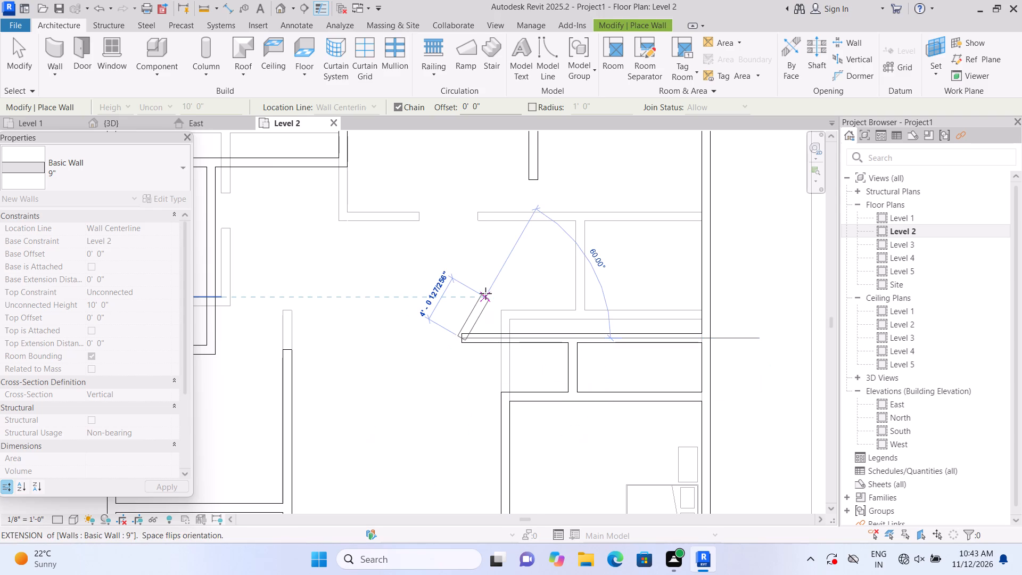
key(Escape)
scroll(484, 300, down, 7)
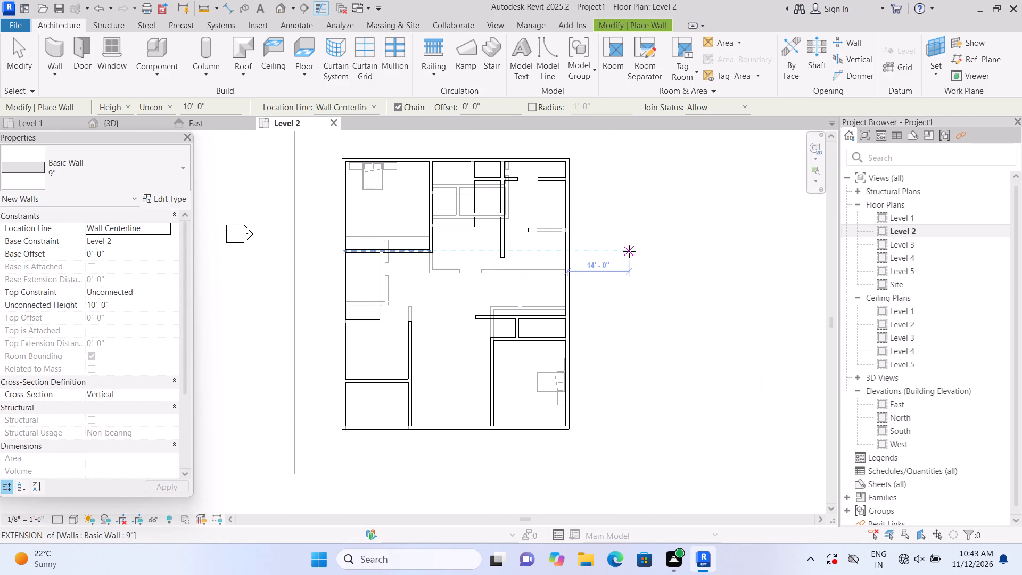
middle_drag(649, 249, 652, 266)
scroll(652, 266, up, 1)
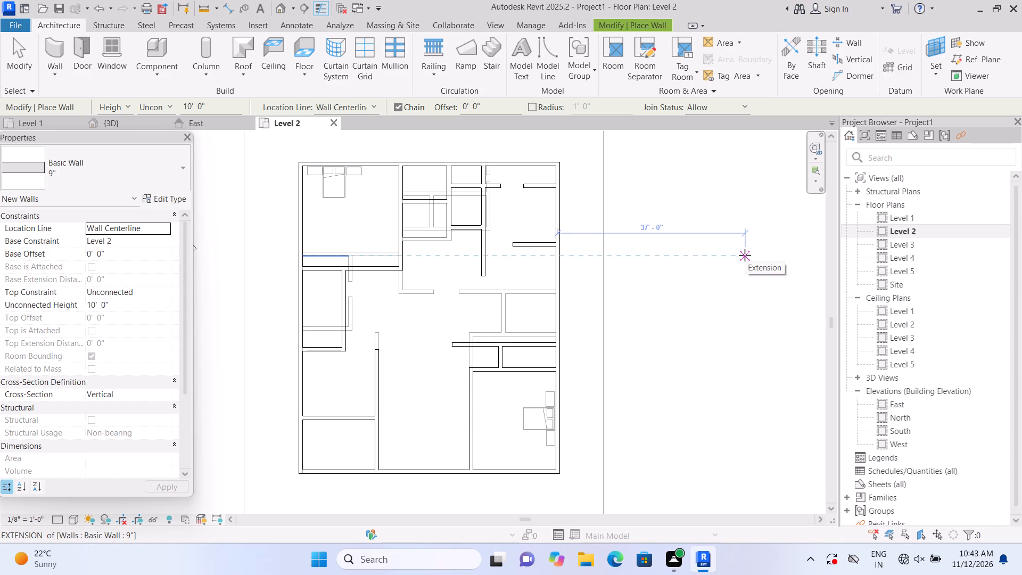
key(Escape)
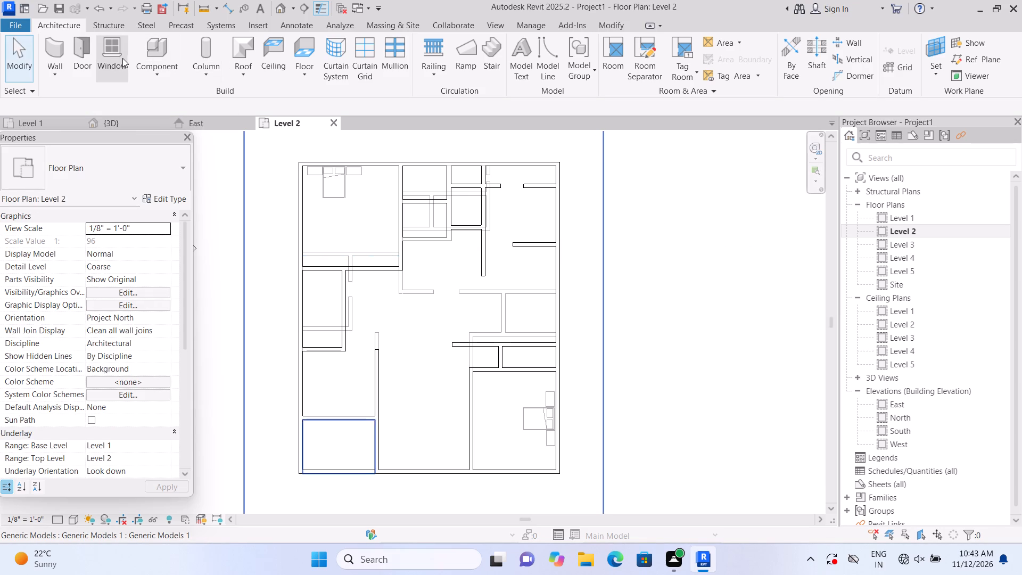
Place a 30" x 80" Single-Flush door in the northwest bedroom's east wall, about 2'-6" from its south wall, swinging into the bedroom.
click(88, 55)
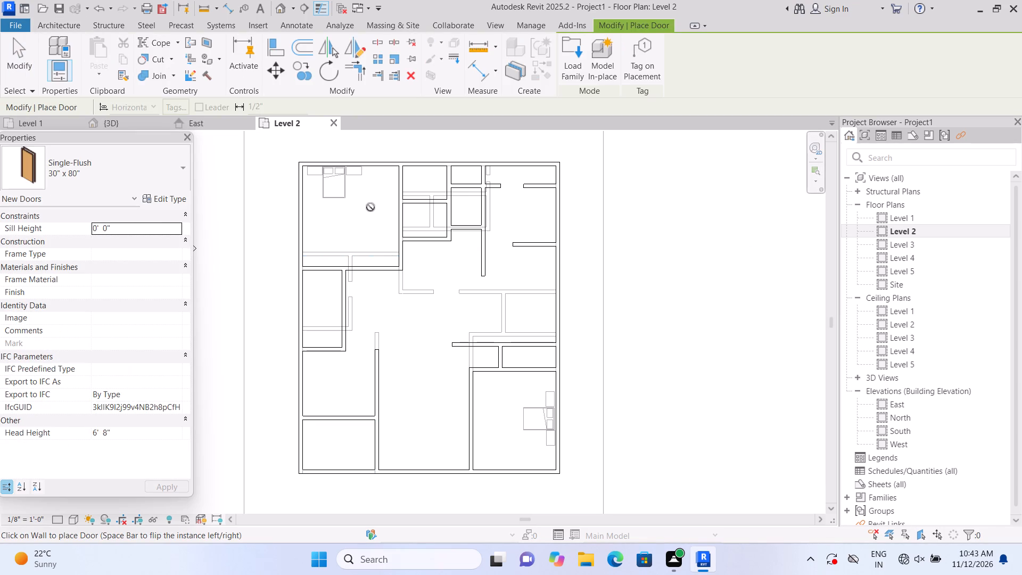
scroll(377, 260, up, 1)
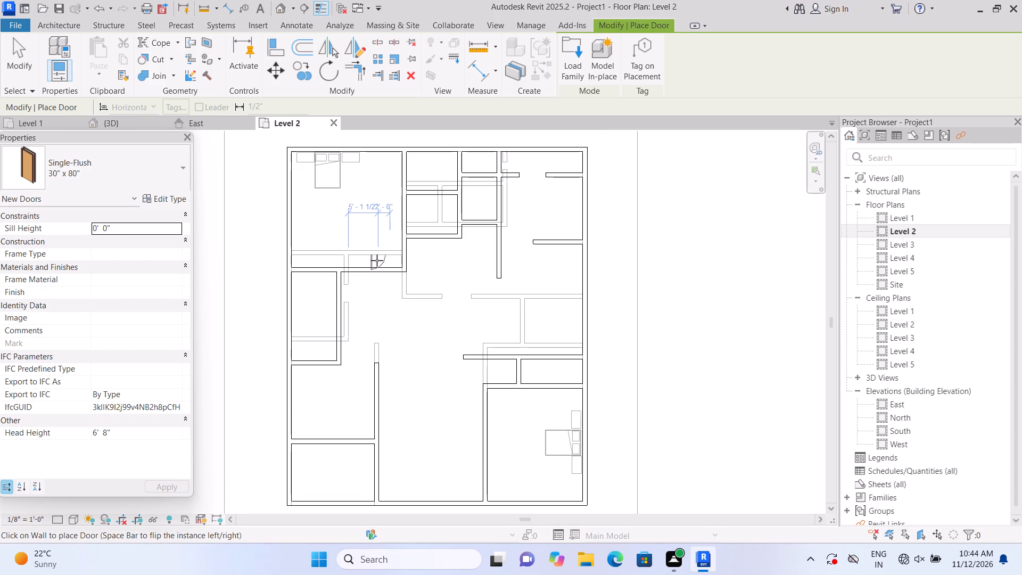
scroll(377, 260, up, 1)
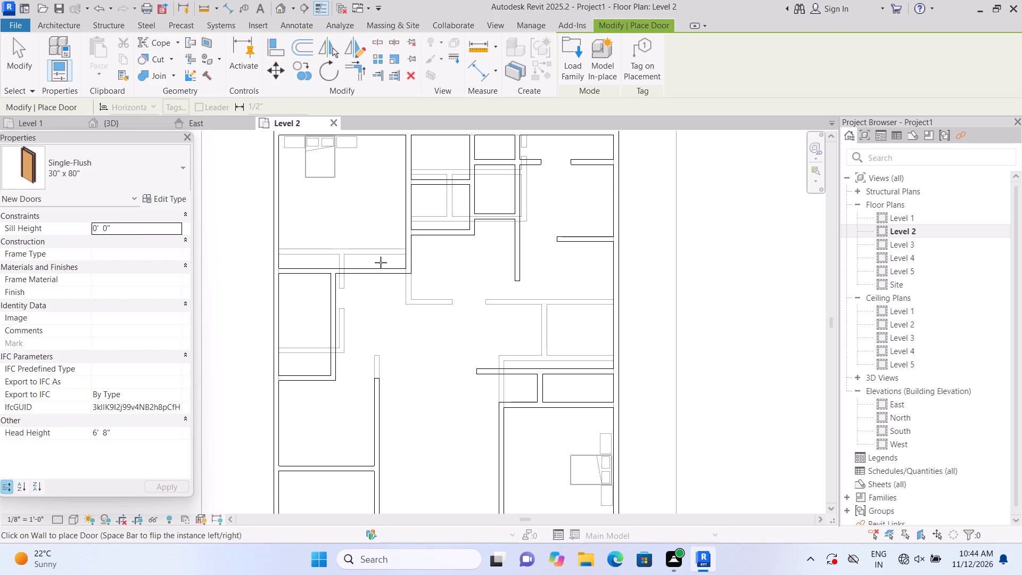
scroll(384, 267, up, 1)
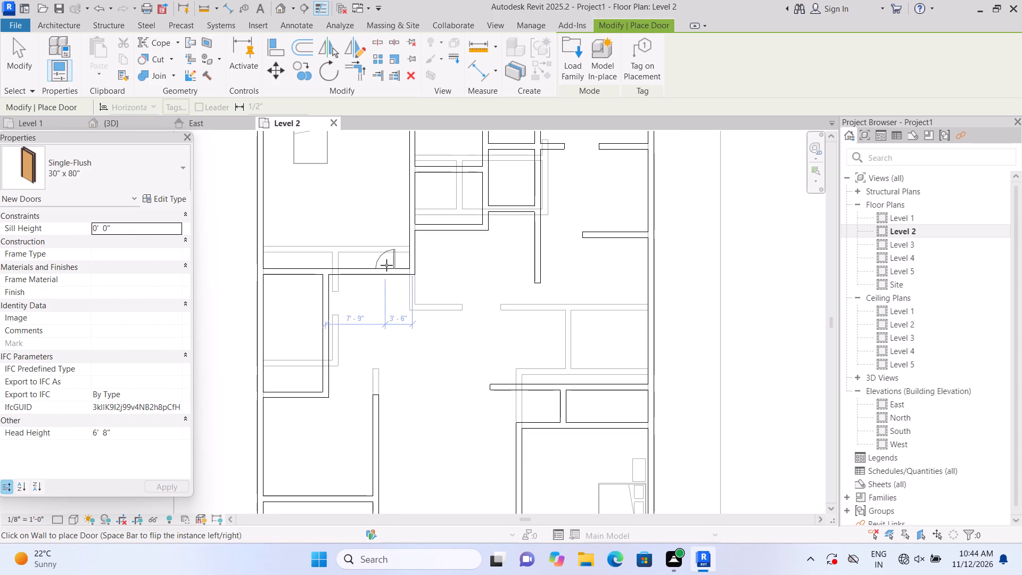
scroll(407, 251, up, 3)
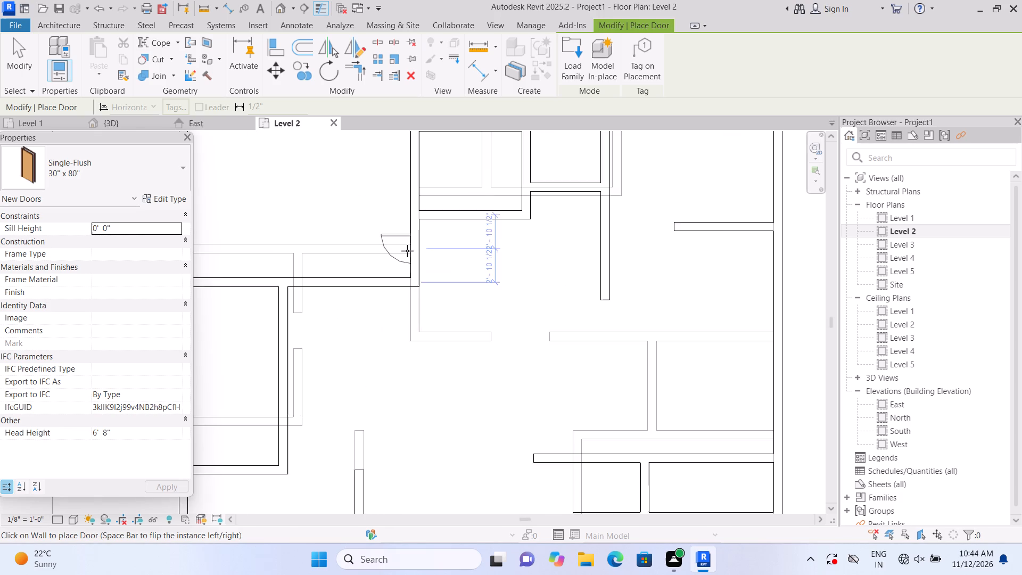
scroll(407, 251, up, 4)
double_click(410, 257)
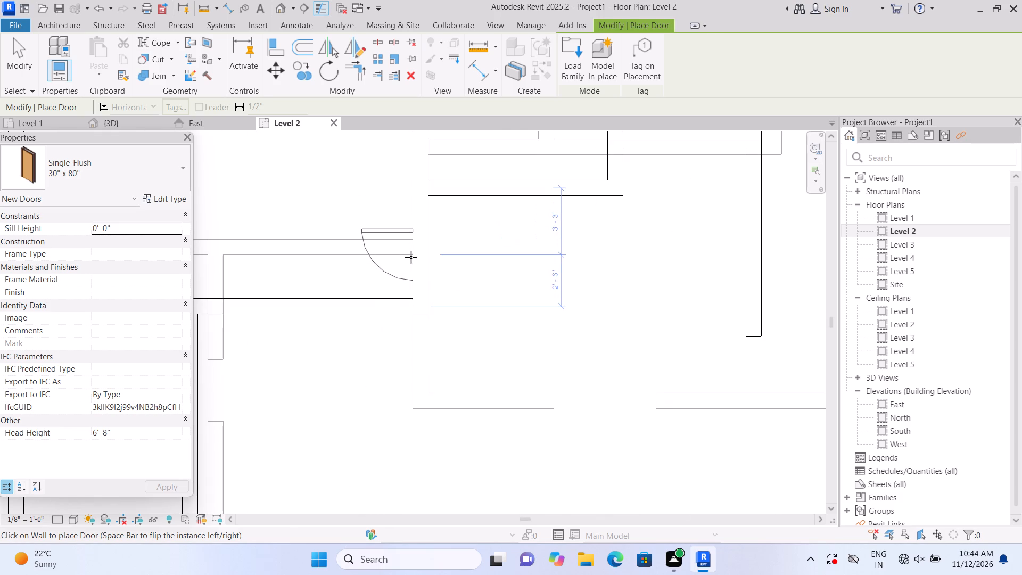
Place a 30" x 80" door in the south wall of the southern divided north room, centred 3'-4 1/2" from each side wall, swinging inward.
scroll(452, 267, down, 5)
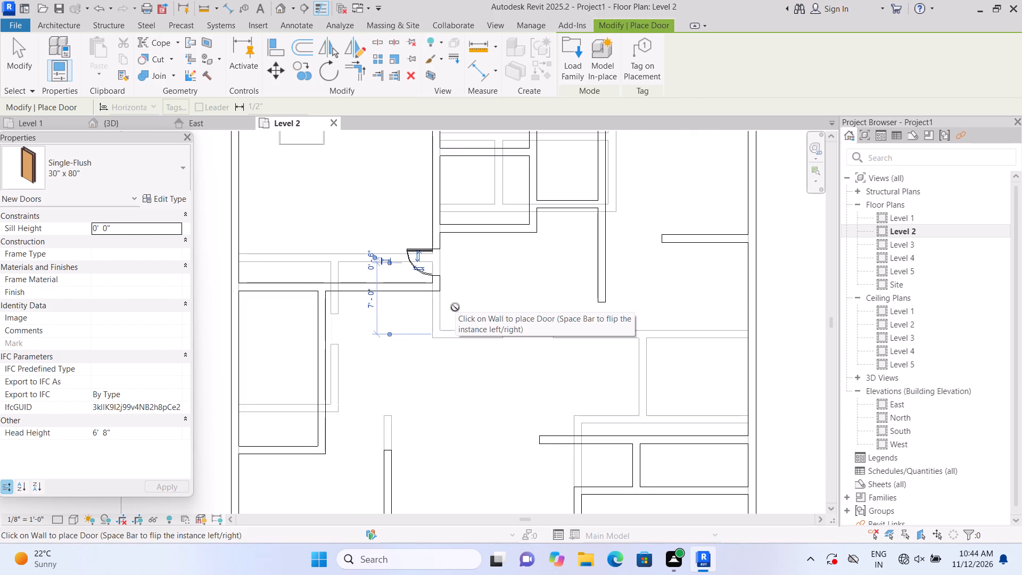
middle_drag(515, 278, 467, 370)
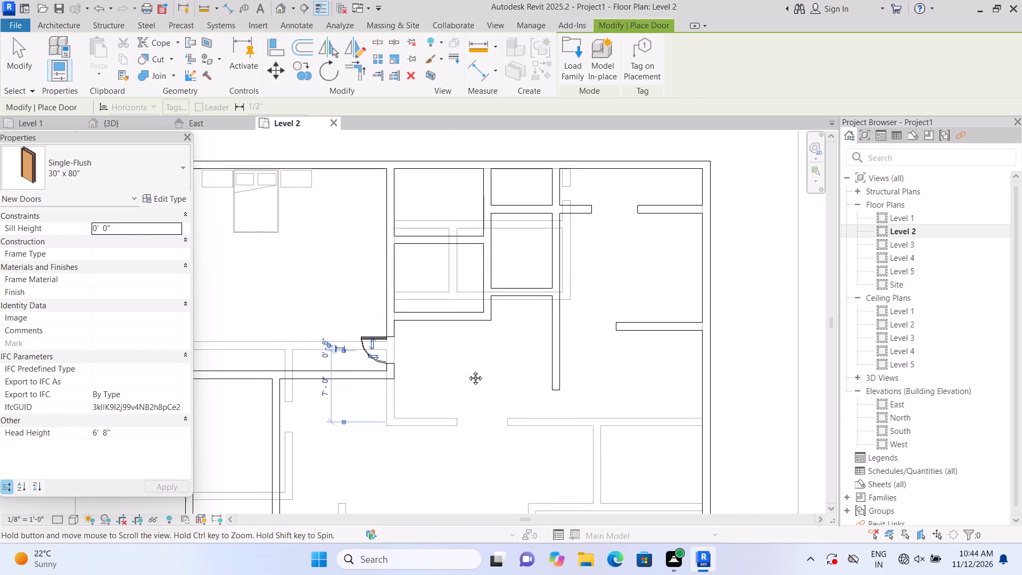
middle_drag(467, 370, 468, 371)
scroll(508, 335, up, 5)
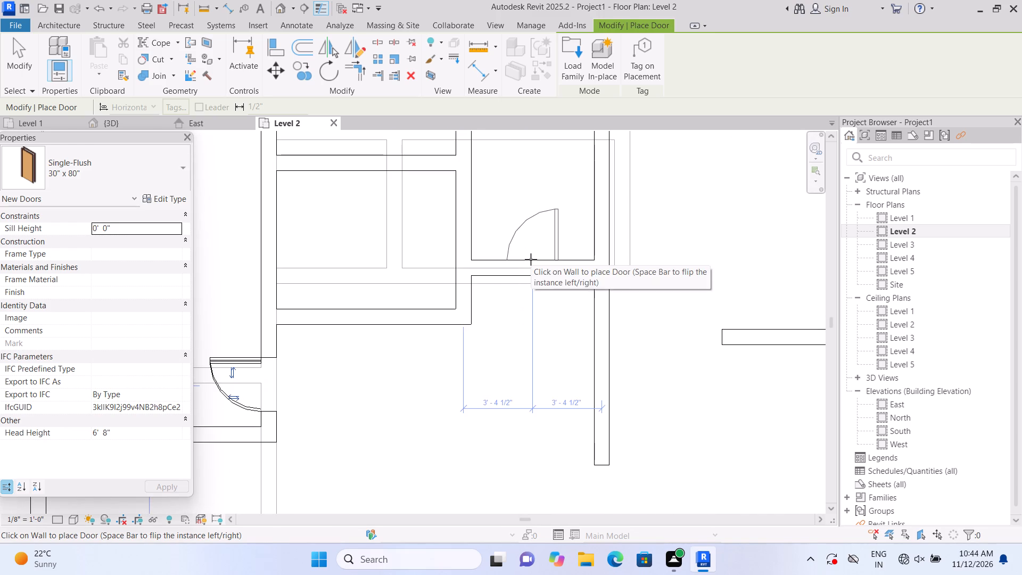
click(531, 259)
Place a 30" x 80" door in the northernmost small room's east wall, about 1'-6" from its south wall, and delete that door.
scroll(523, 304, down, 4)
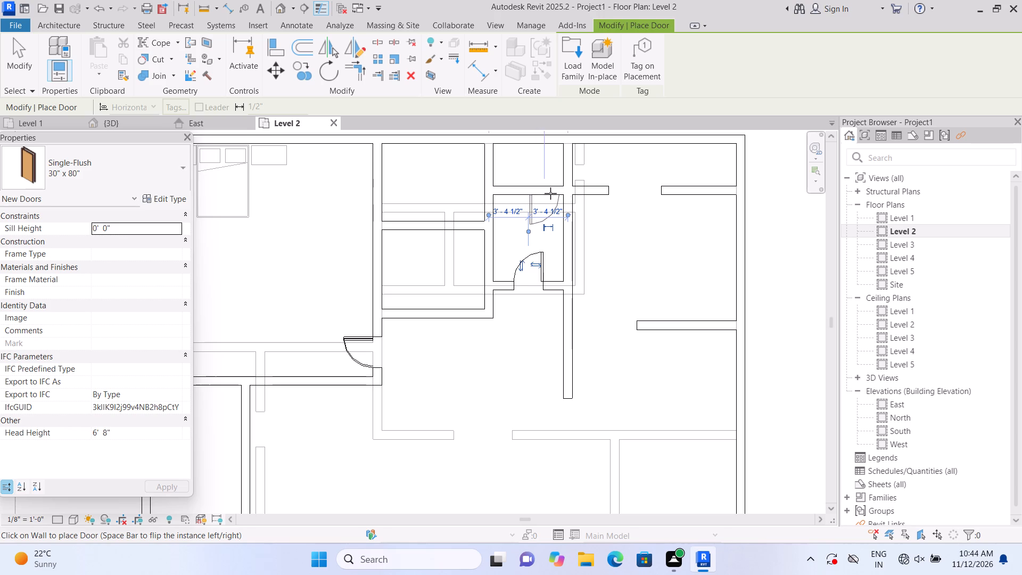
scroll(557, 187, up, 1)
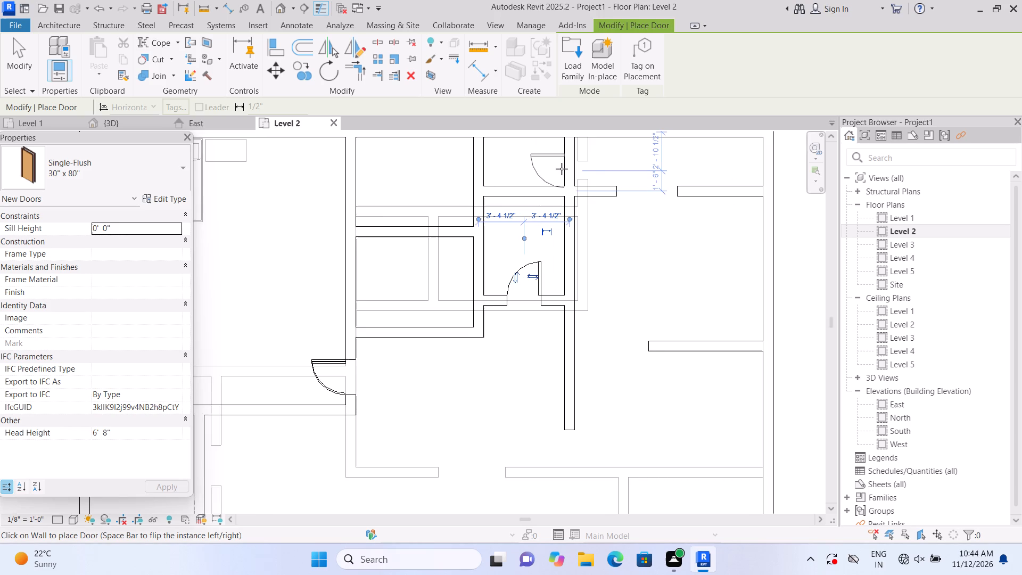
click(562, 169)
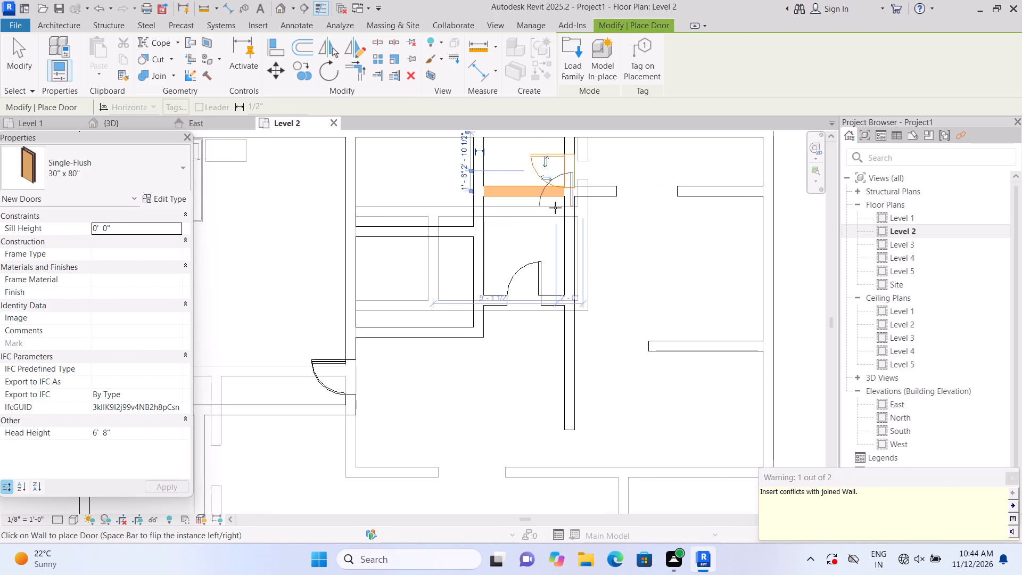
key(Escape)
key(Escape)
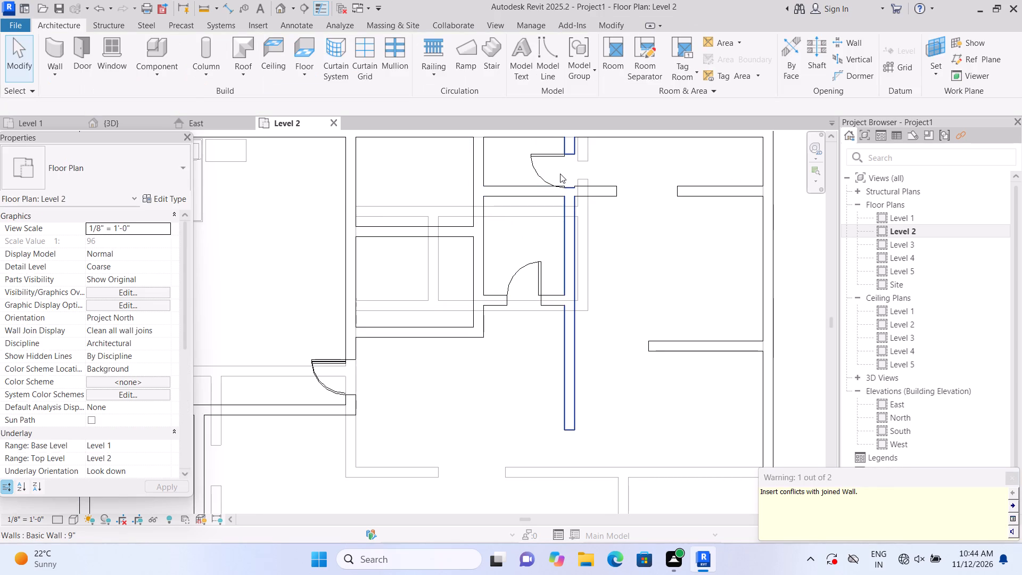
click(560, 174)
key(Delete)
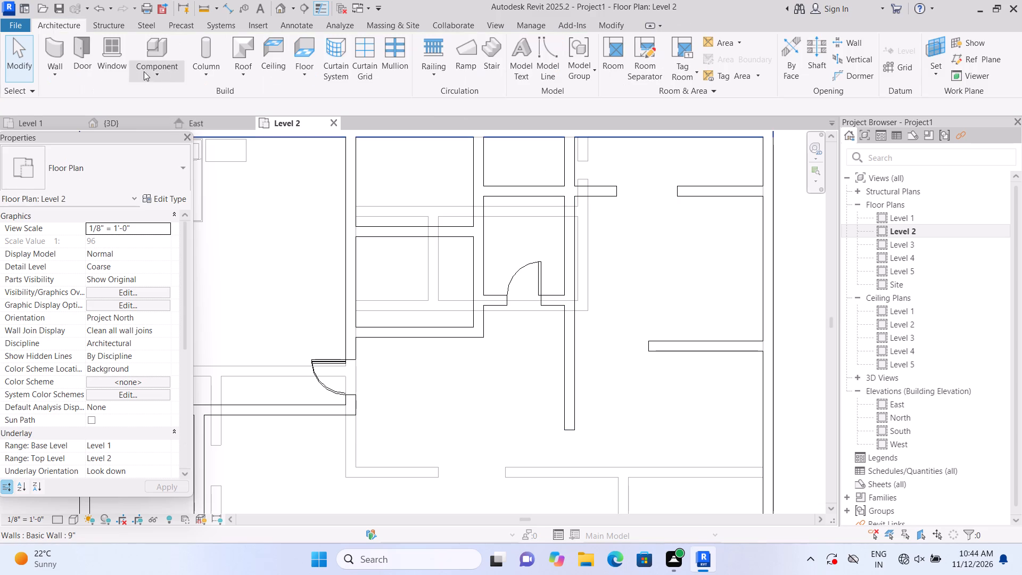
Place a 30" x 80" door in the northernmost small room's east wall, centred 2'-2 1/4" from both adjoining walls, swinging into the room.
click(86, 54)
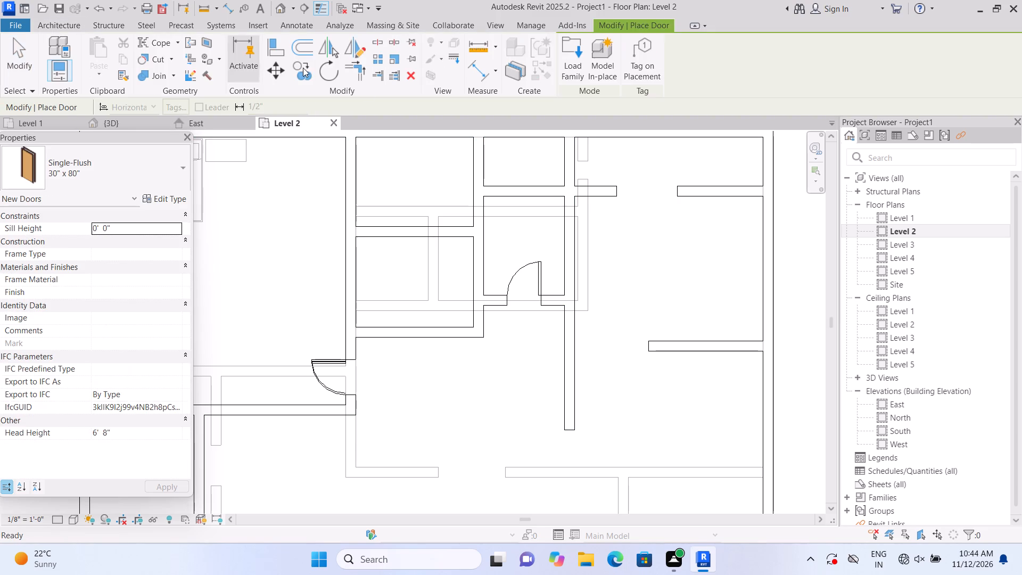
scroll(512, 148, up, 1)
middle_drag(512, 155, 518, 239)
scroll(551, 236, up, 2)
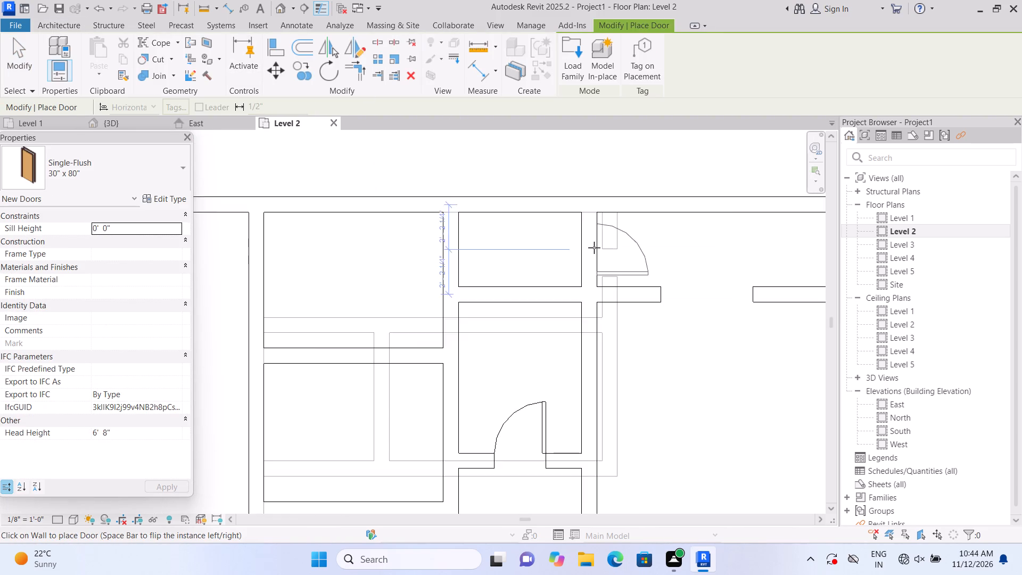
scroll(594, 248, up, 2)
click(576, 248)
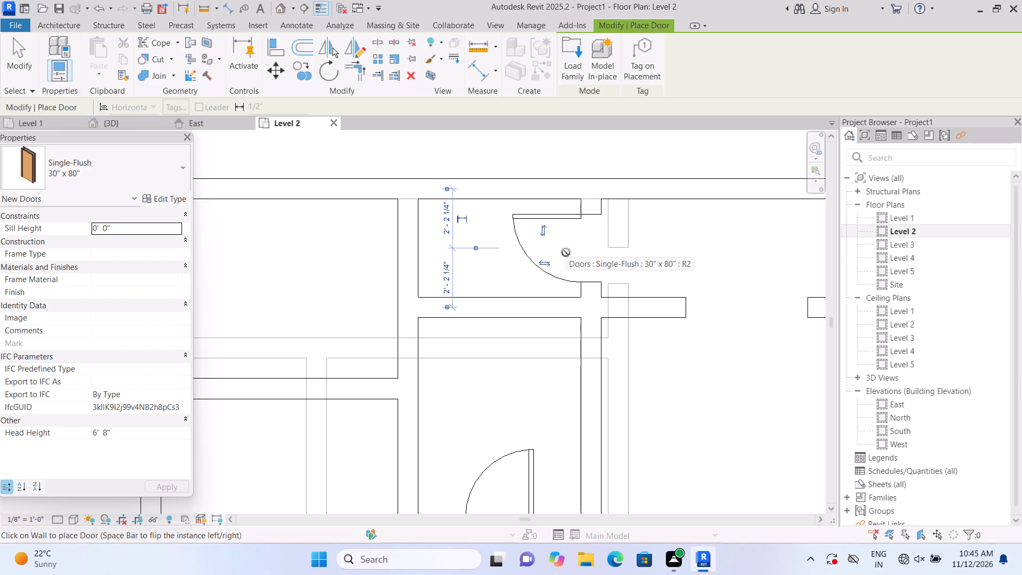
Place a 36" x 84" Single-Flush door in the southwest room's south exterior wall, 2'-6" from its east wall, swinging inward.
scroll(468, 253, down, 7)
scroll(483, 302, down, 2)
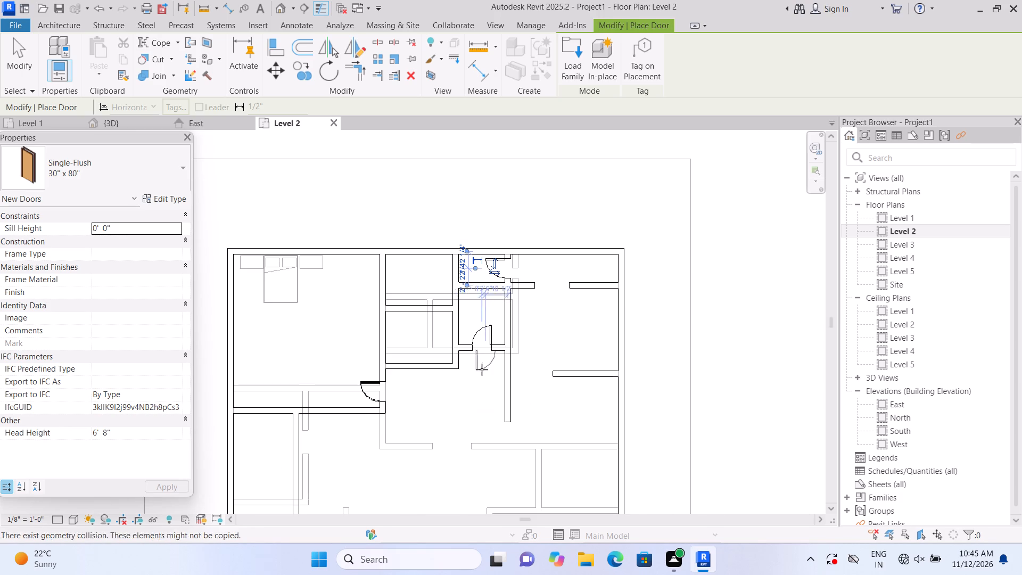
middle_drag(482, 396, 568, 168)
scroll(464, 366, up, 2)
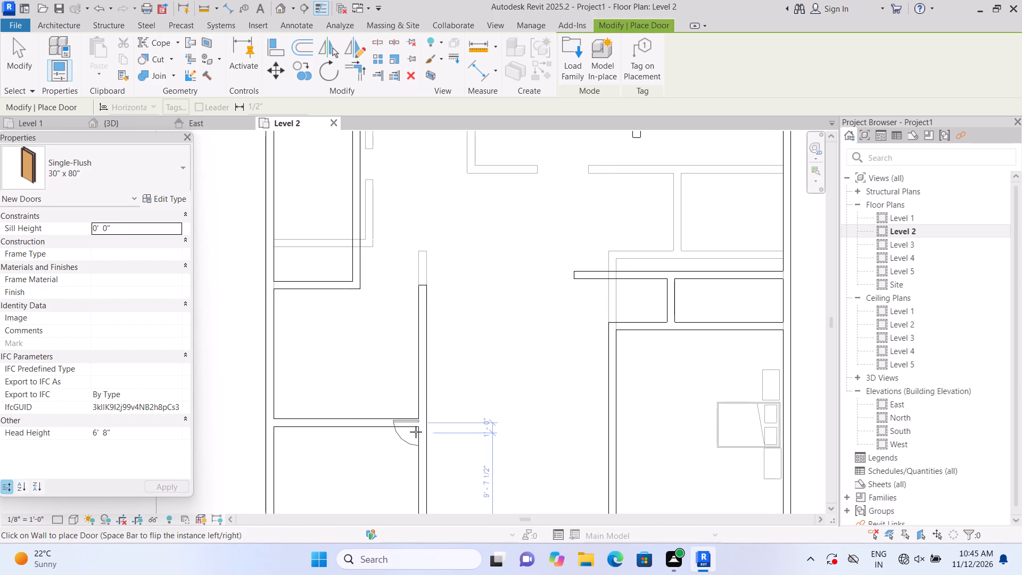
middle_drag(411, 434, 420, 207)
scroll(397, 275, up, 2)
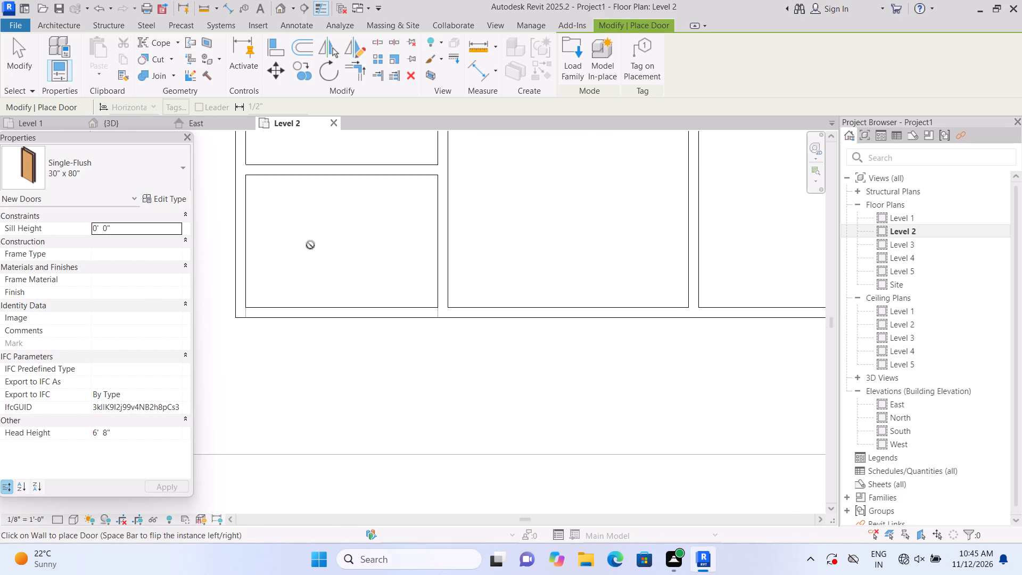
click(180, 167)
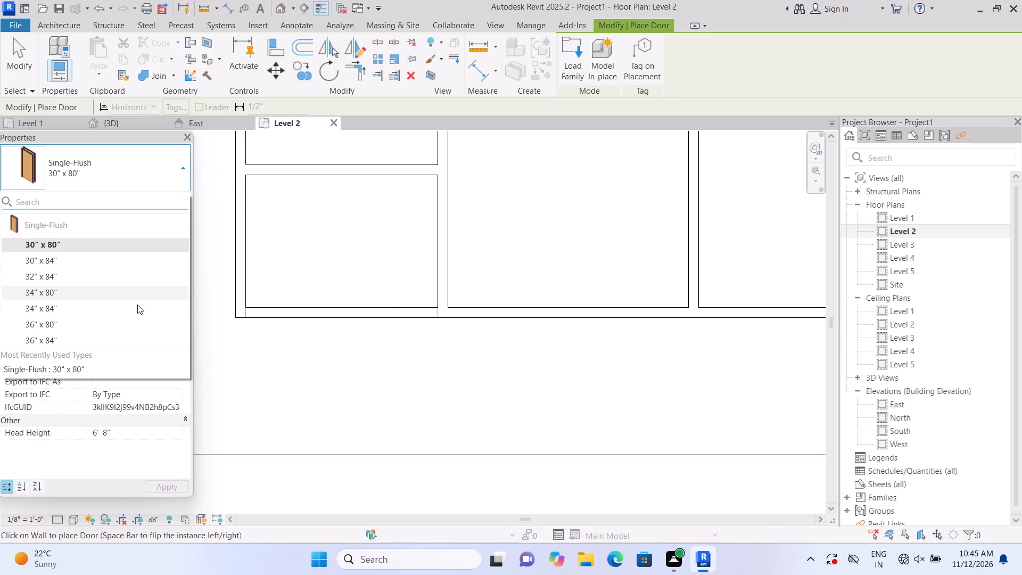
click(137, 334)
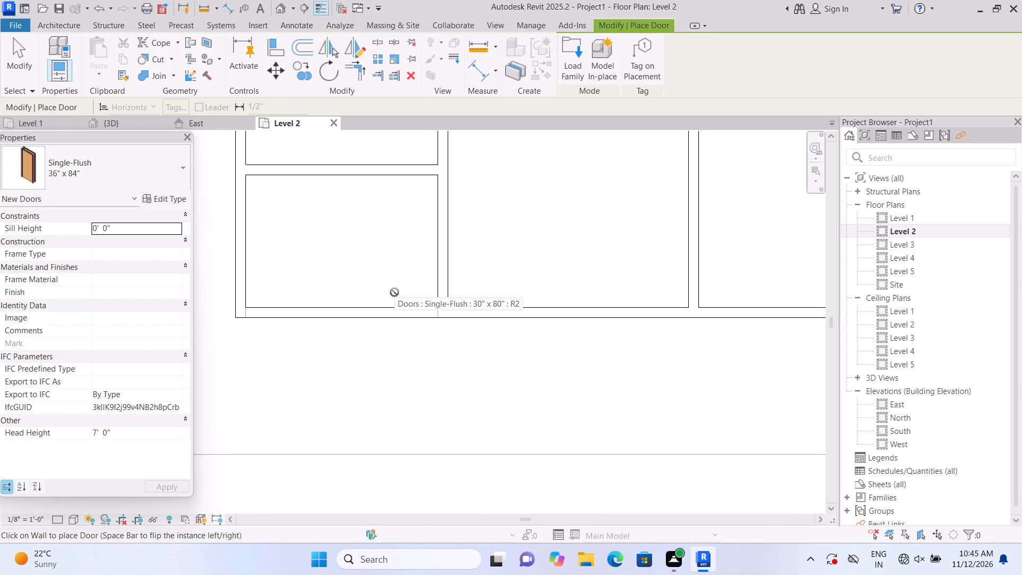
scroll(405, 331, up, 1)
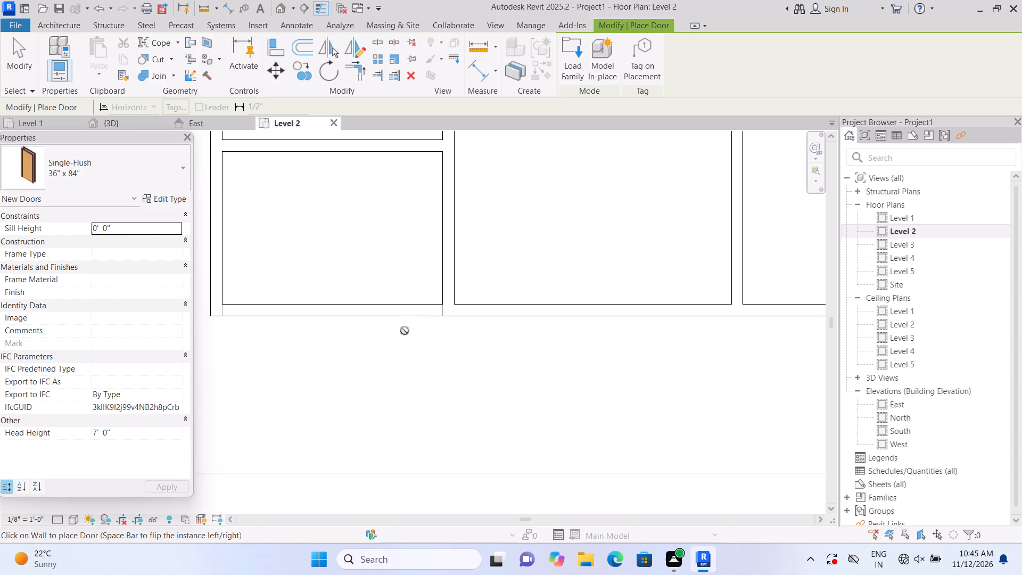
scroll(405, 331, up, 1)
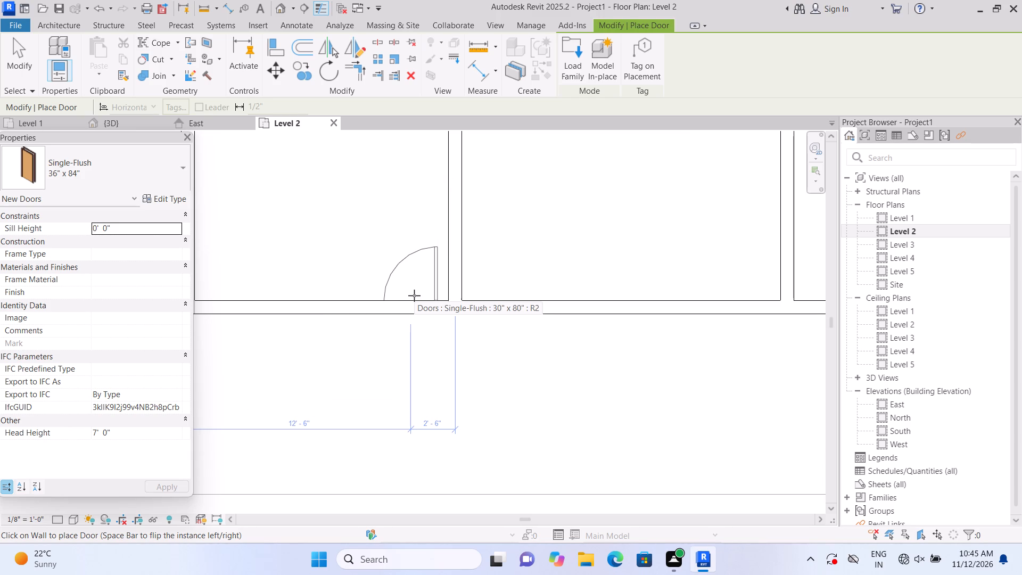
click(414, 296)
Place a 36" x 84" door in the southeast bedroom's north wall, 2'-7" from its west wall, swinging into the bedroom.
scroll(426, 350, down, 7)
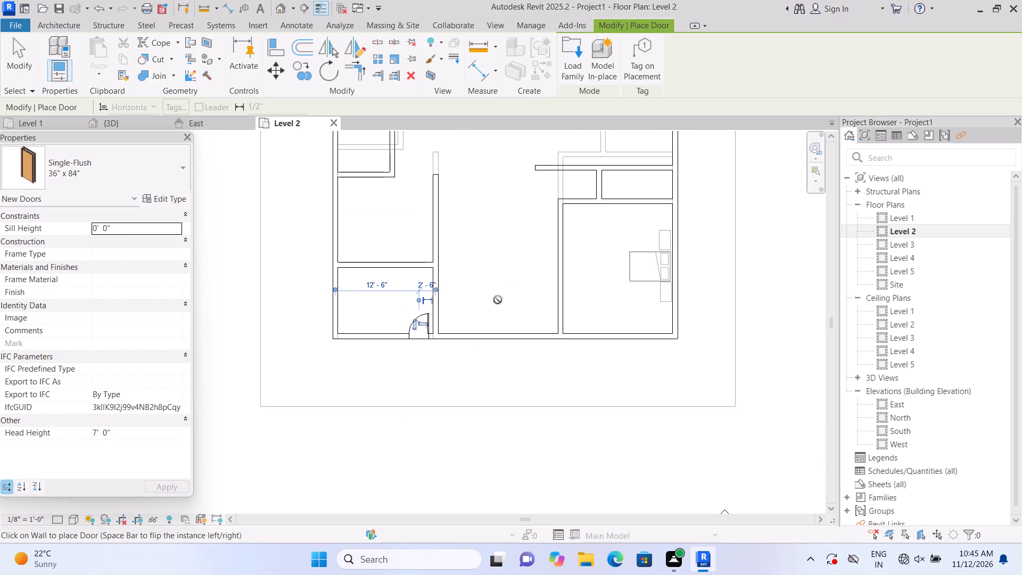
middle_drag(490, 281, 458, 303)
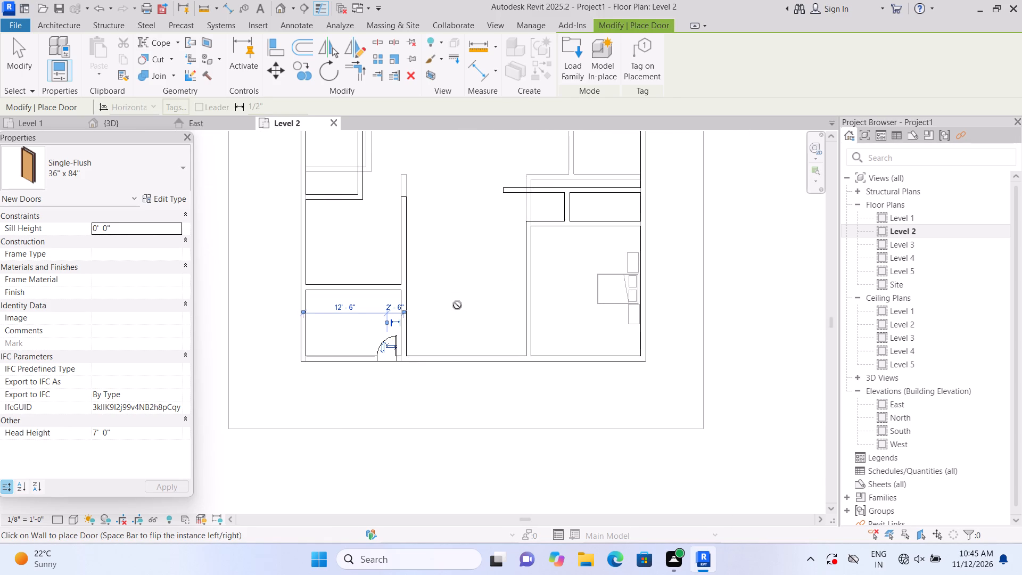
middle_drag(561, 248, 561, 309)
scroll(555, 310, up, 4)
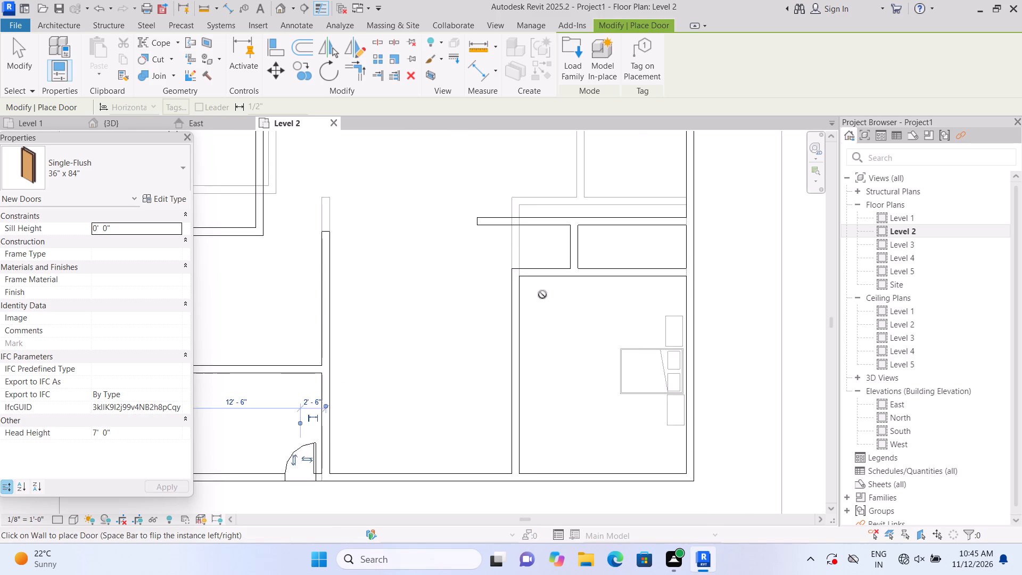
scroll(542, 294, up, 6)
click(542, 248)
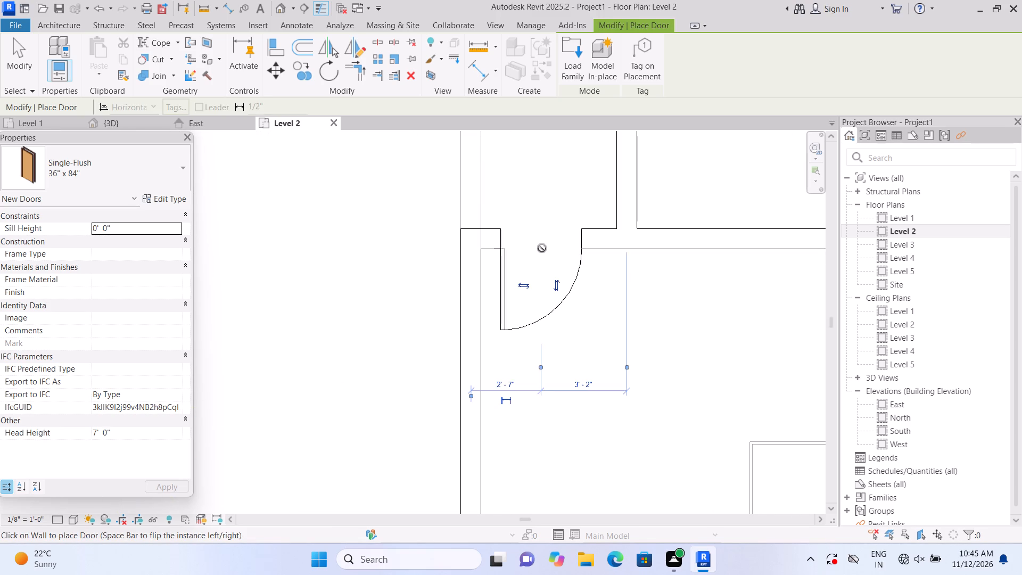
Place a 30" x 80" Single-Flush door in the wall between the southeast bedroom and its closet, 2'-6" from the closet's west wall, swinging into the closet.
scroll(542, 256, down, 2)
click(71, 27)
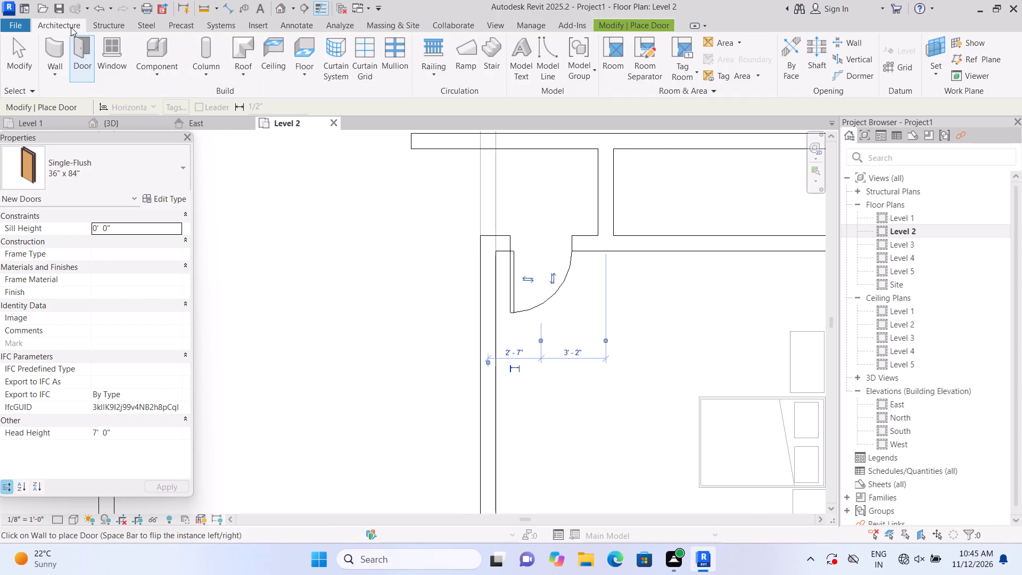
click(88, 54)
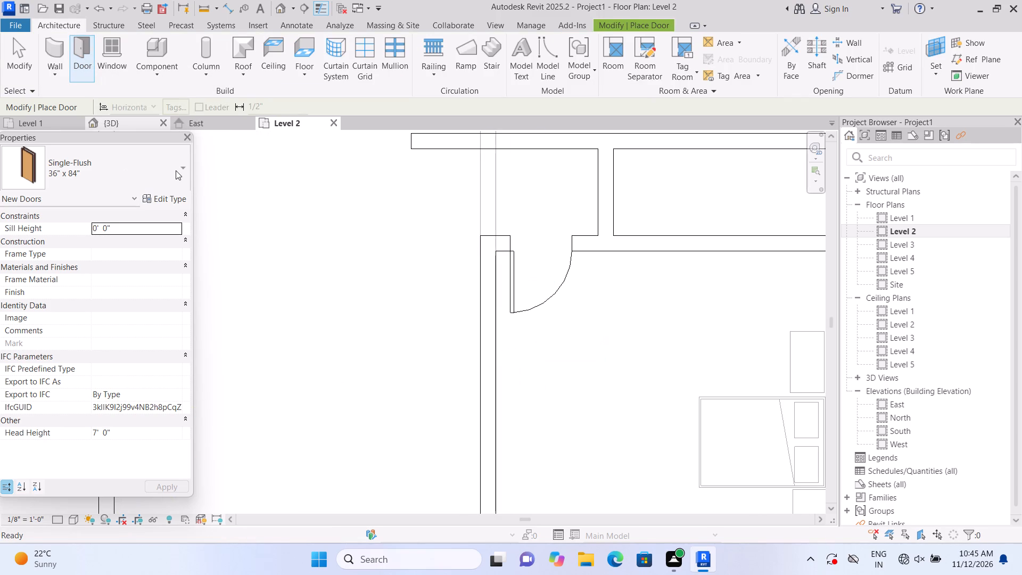
click(179, 171)
scroll(150, 285, up, 7)
click(148, 246)
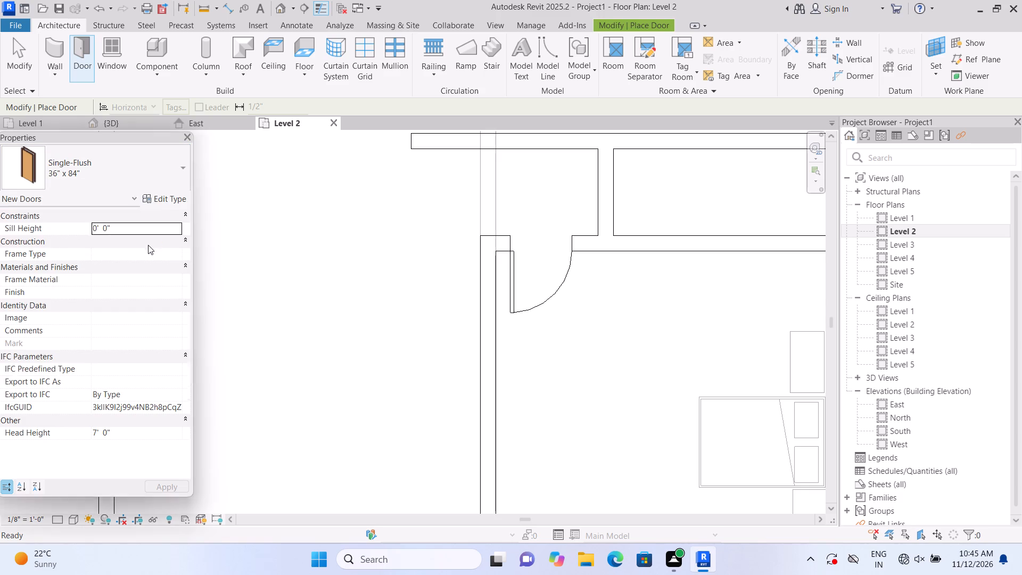
scroll(181, 248, down, 7)
scroll(258, 276, down, 3)
middle_drag(259, 261, 249, 261)
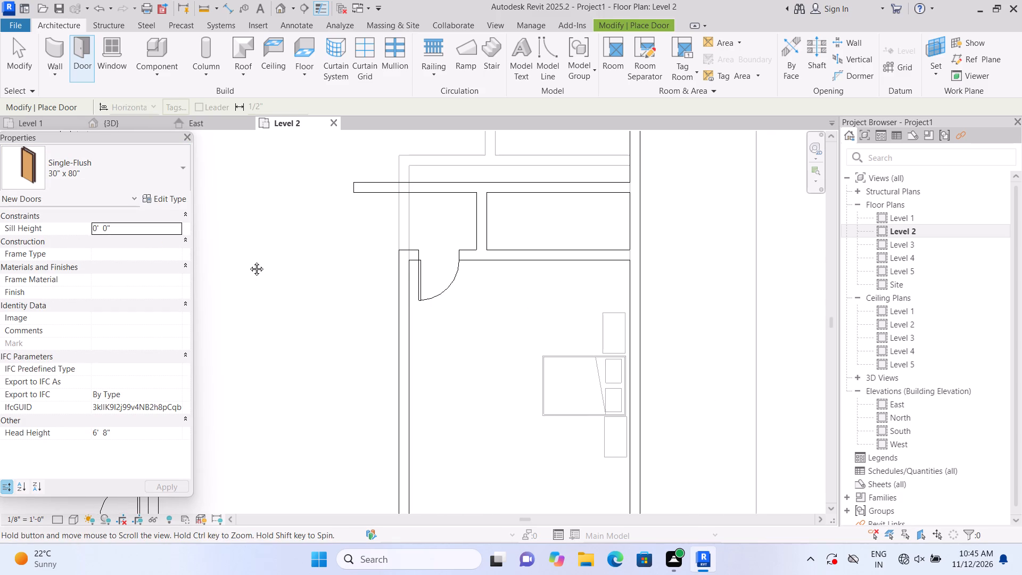
middle_drag(249, 261, 191, 261)
scroll(290, 266, down, 4)
scroll(331, 249, down, 2)
middle_drag(256, 273, 365, 315)
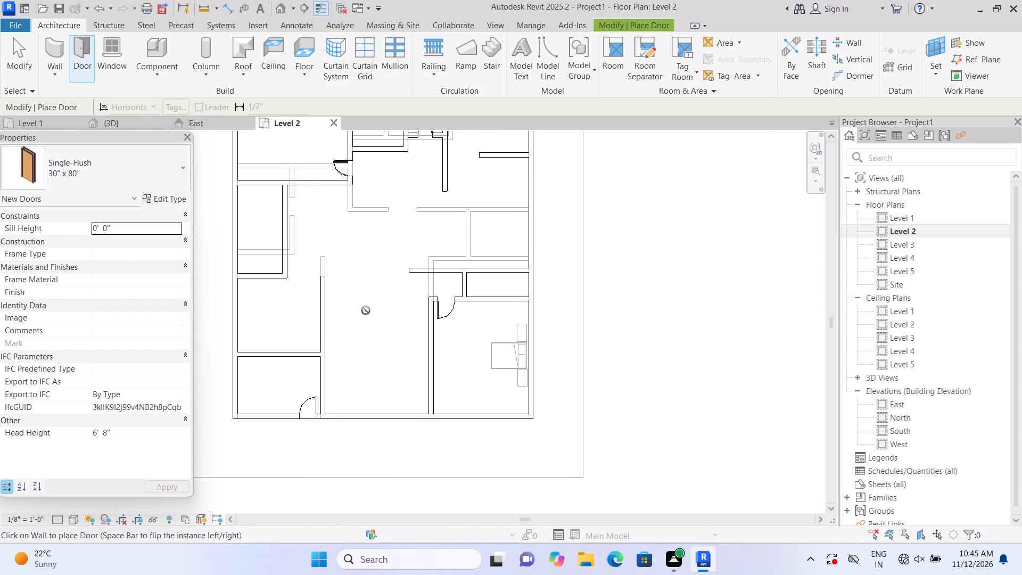
scroll(548, 302, up, 1)
scroll(505, 297, up, 5)
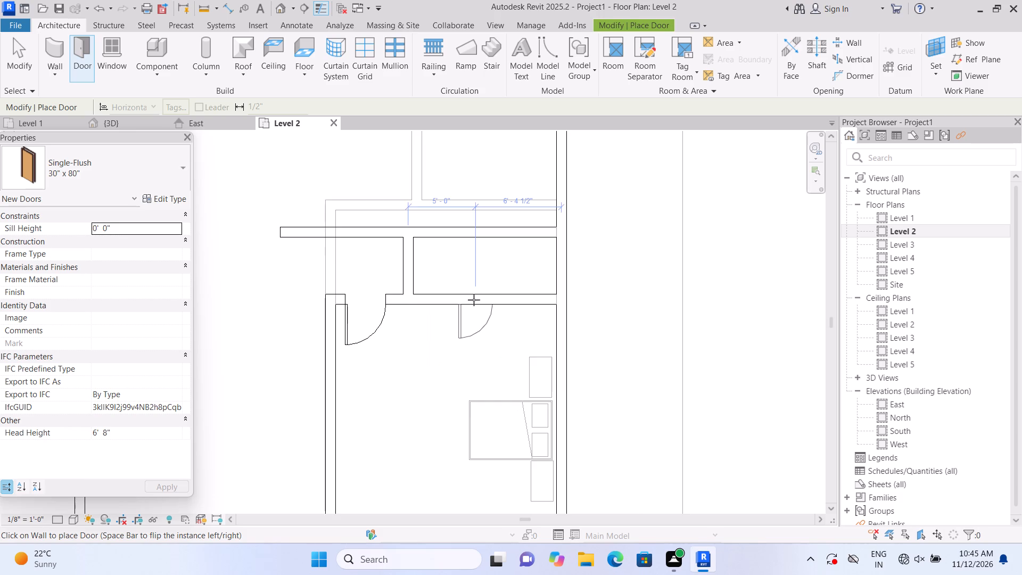
scroll(471, 298, up, 2)
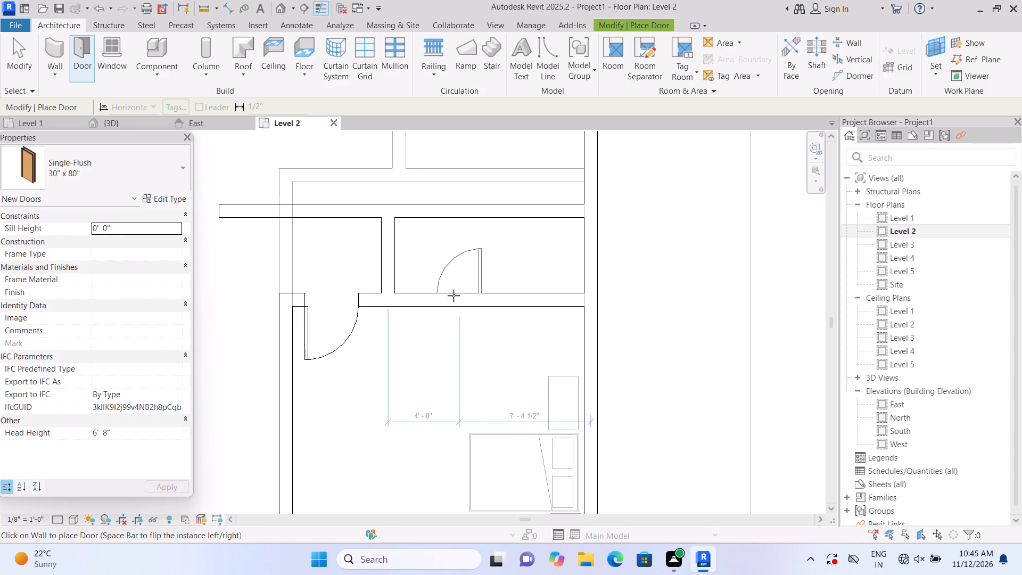
click(434, 295)
scroll(460, 306, down, 11)
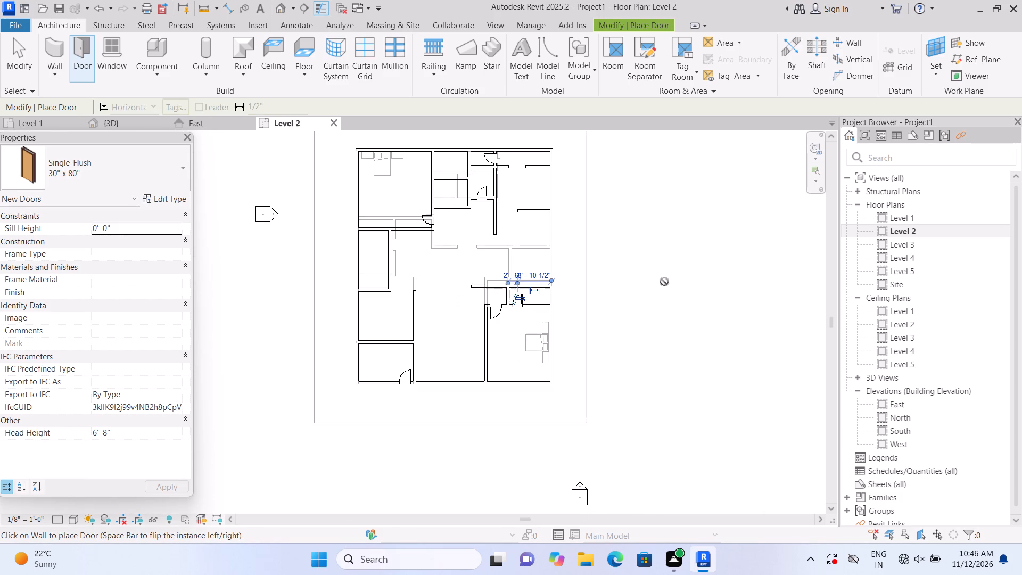
middle_drag(427, 276, 497, 289)
scroll(497, 289, up, 2)
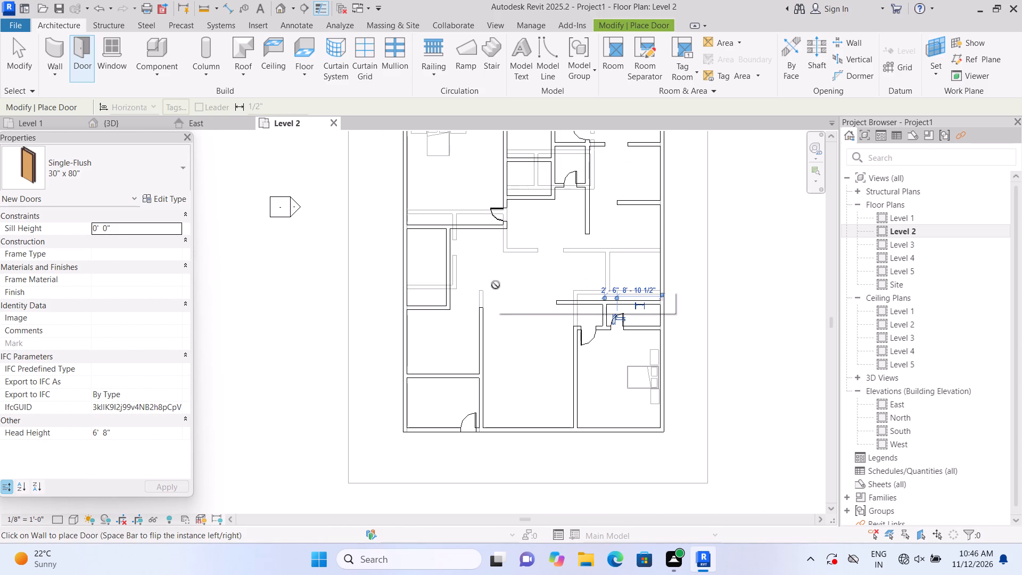
middle_drag(497, 282, 497, 288)
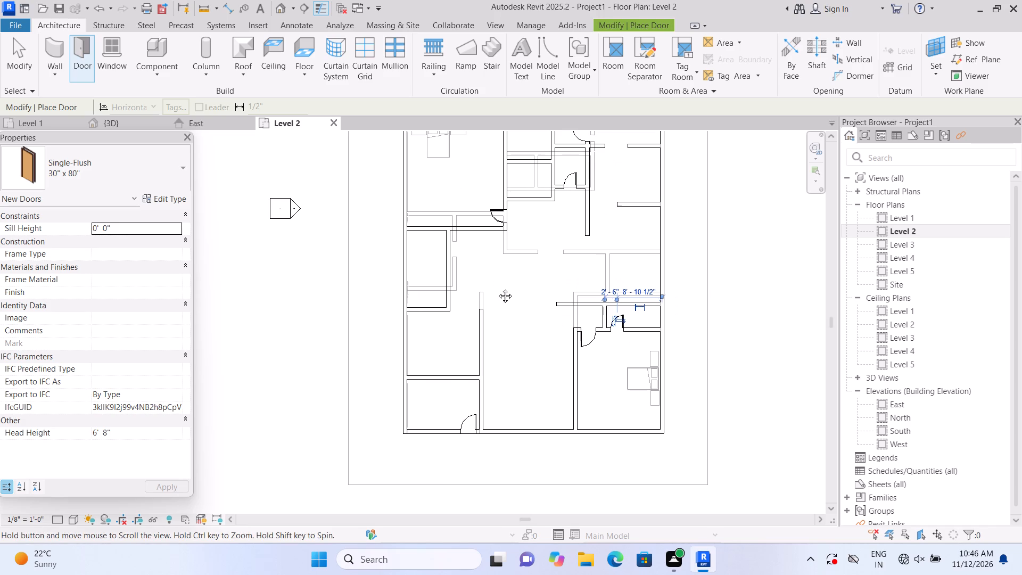
middle_drag(497, 288, 494, 316)
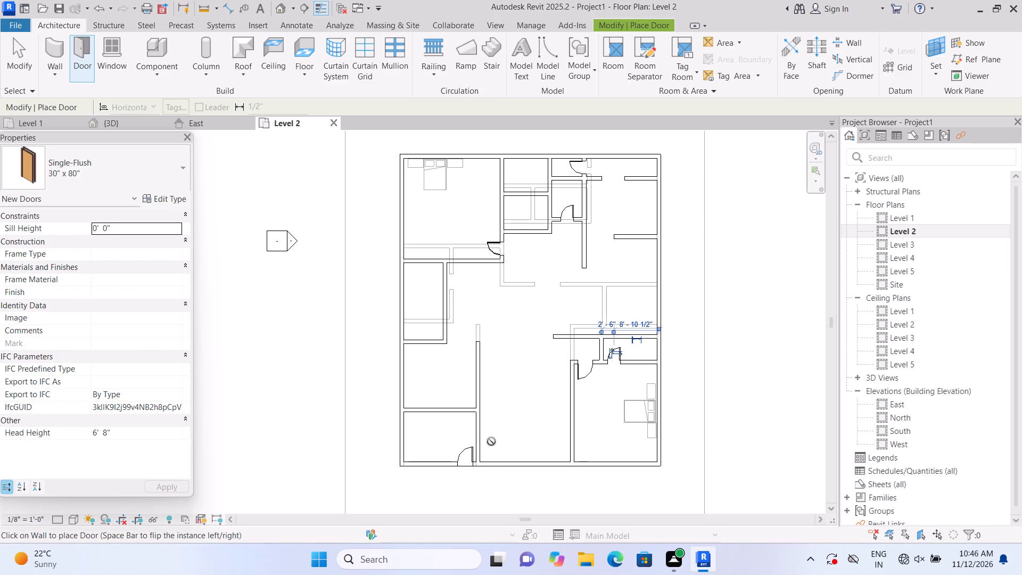
key(Escape)
key(Escape)
Load a bed family from the library's Beds folder for component placement.
middle_drag(496, 413, 483, 412)
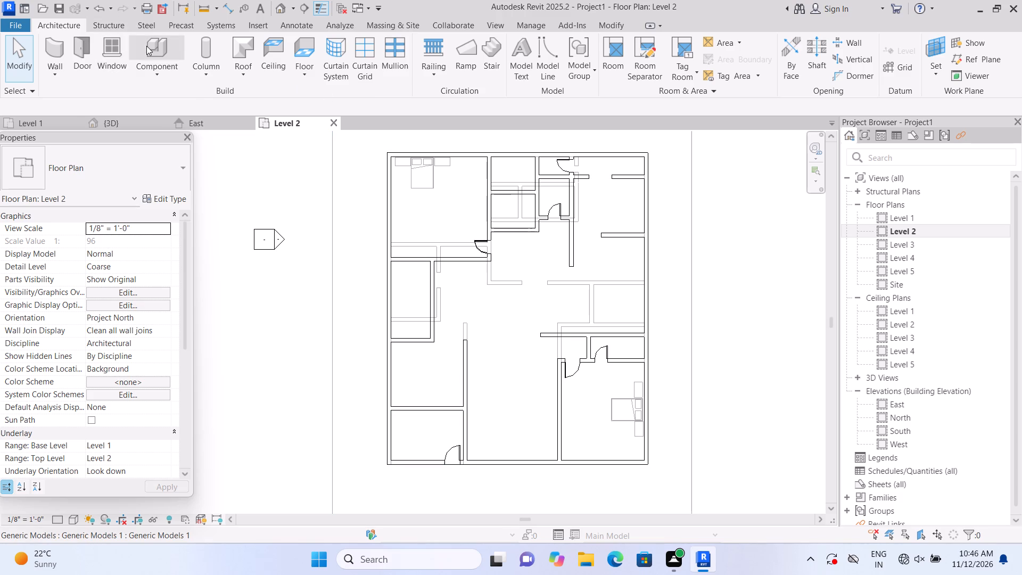
click(146, 46)
click(579, 70)
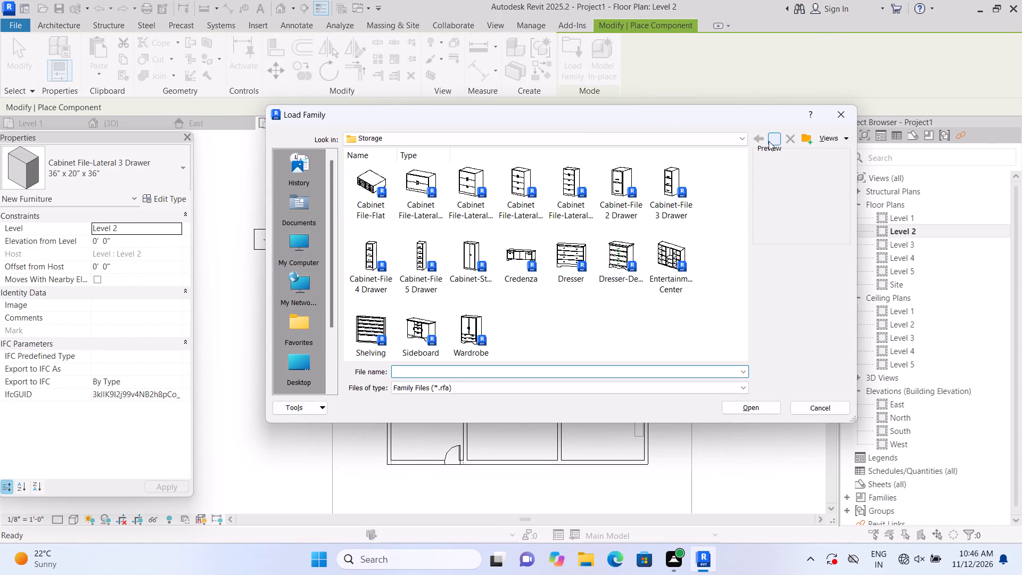
click(769, 141)
triple_click(386, 183)
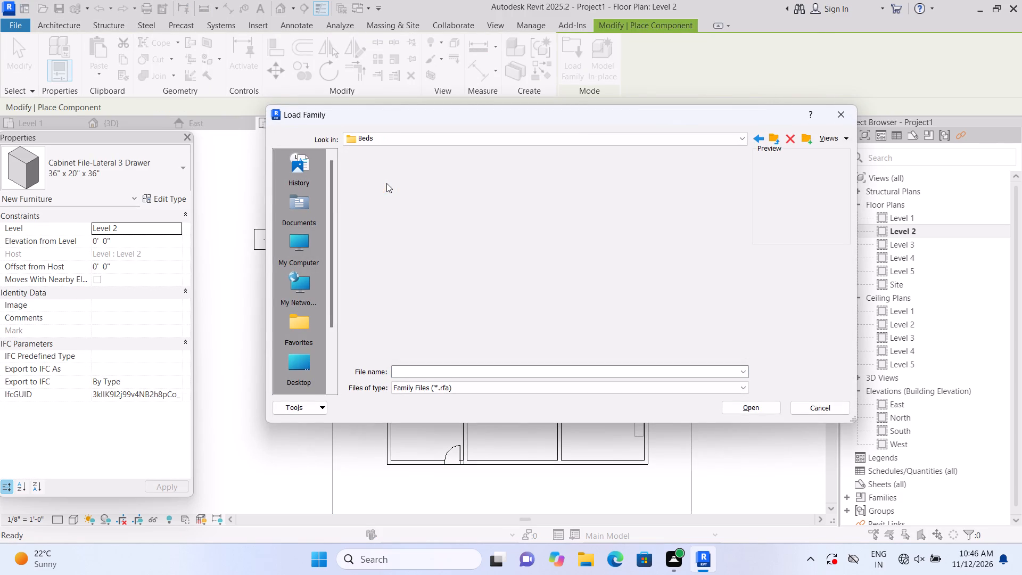
double_click(371, 187)
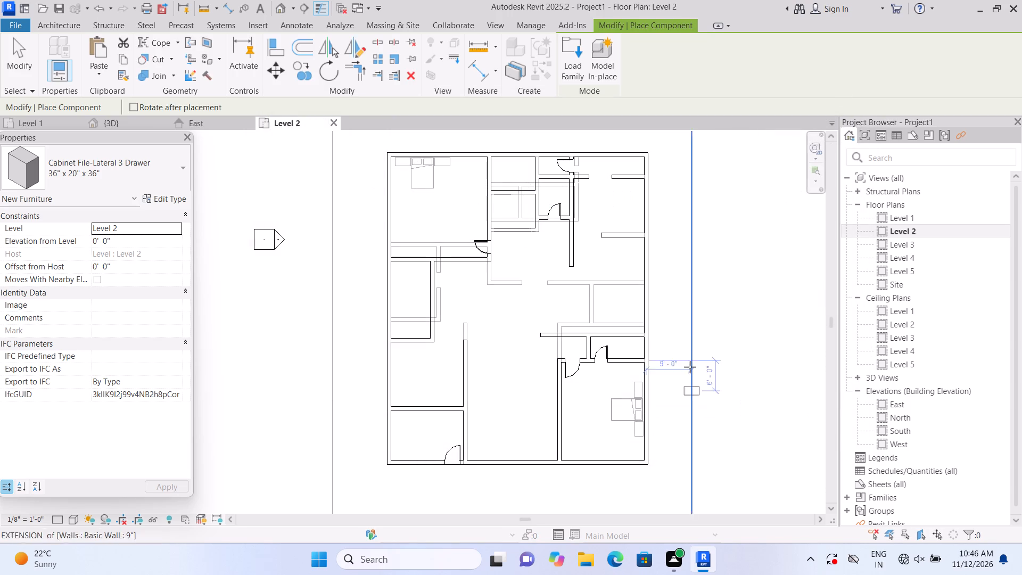
Place a Bed-Box Double 53" x 74" over the northwest bedroom's underlay bed, head toward the north wall, 11'-0" from the east wall.
scroll(634, 367, up, 3)
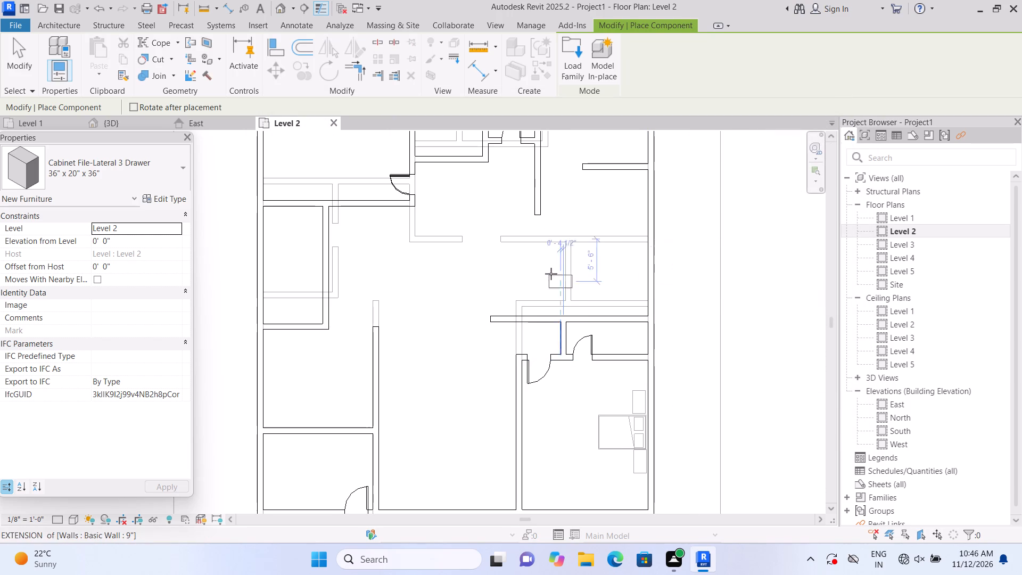
click(167, 179)
scroll(126, 293, up, 3)
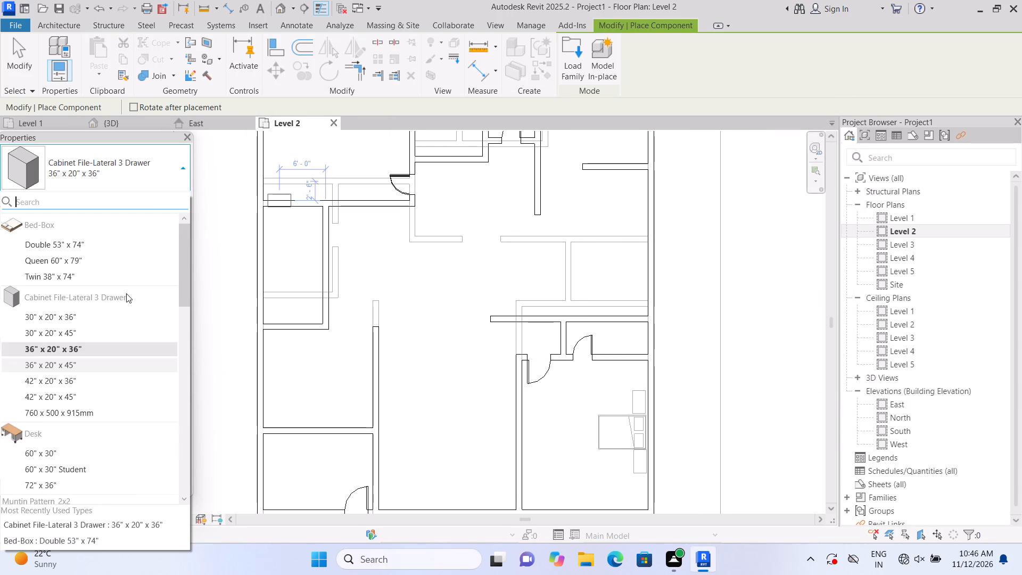
scroll(125, 288, up, 2)
click(126, 243)
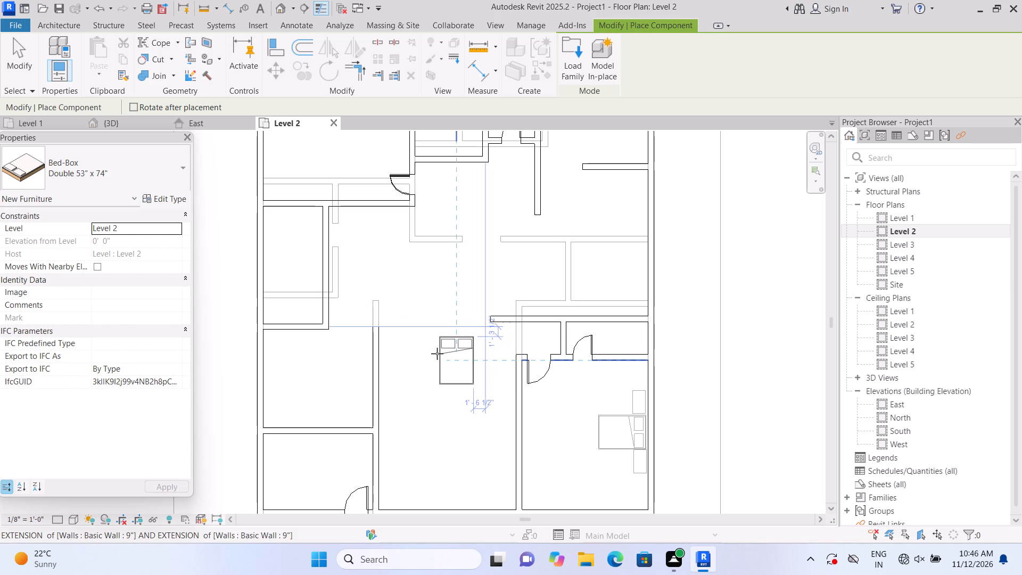
middle_drag(384, 294, 500, 487)
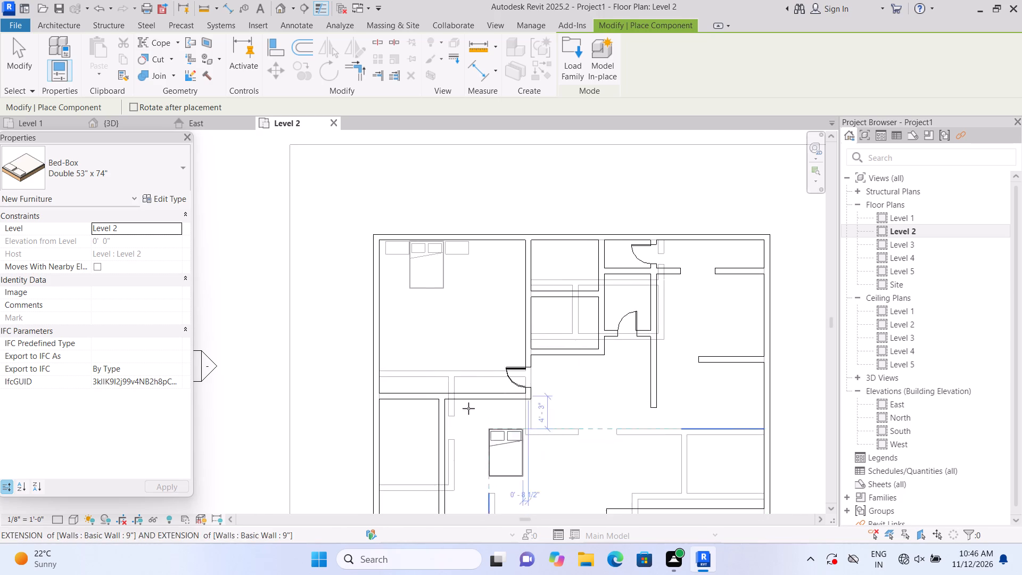
scroll(423, 315, up, 6)
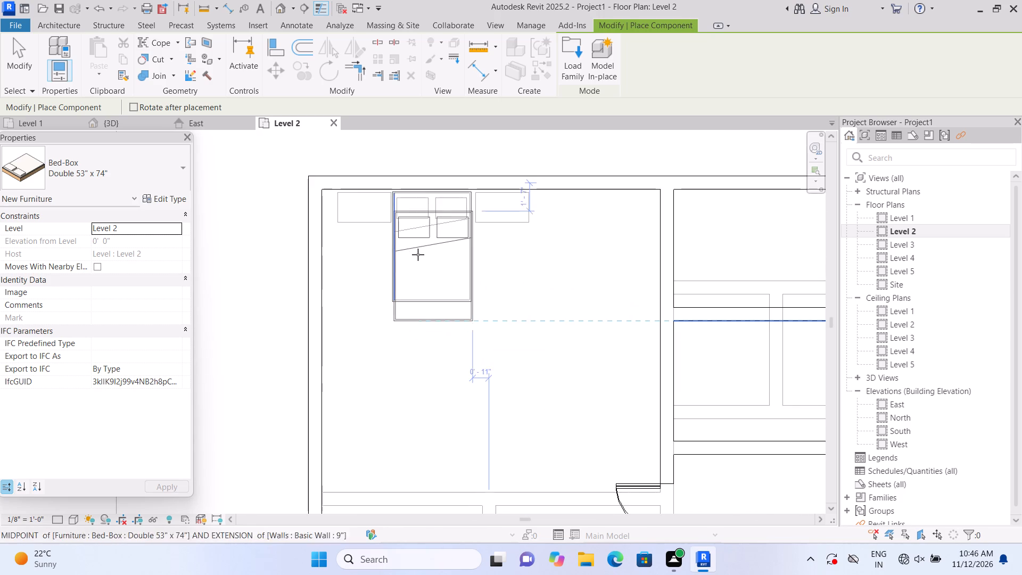
middle_drag(418, 256, 400, 377)
scroll(410, 363, up, 3)
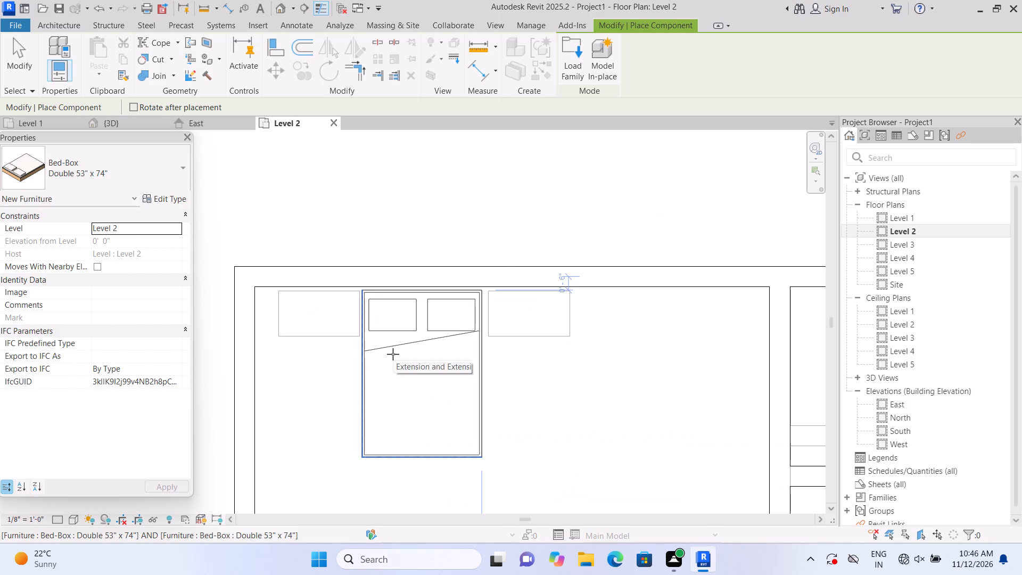
click(396, 355)
Place a Bed-Box Double 53" x 74" over the southeast bedroom's underlay bed, rotated with its head toward the east wall.
scroll(538, 369, down, 9)
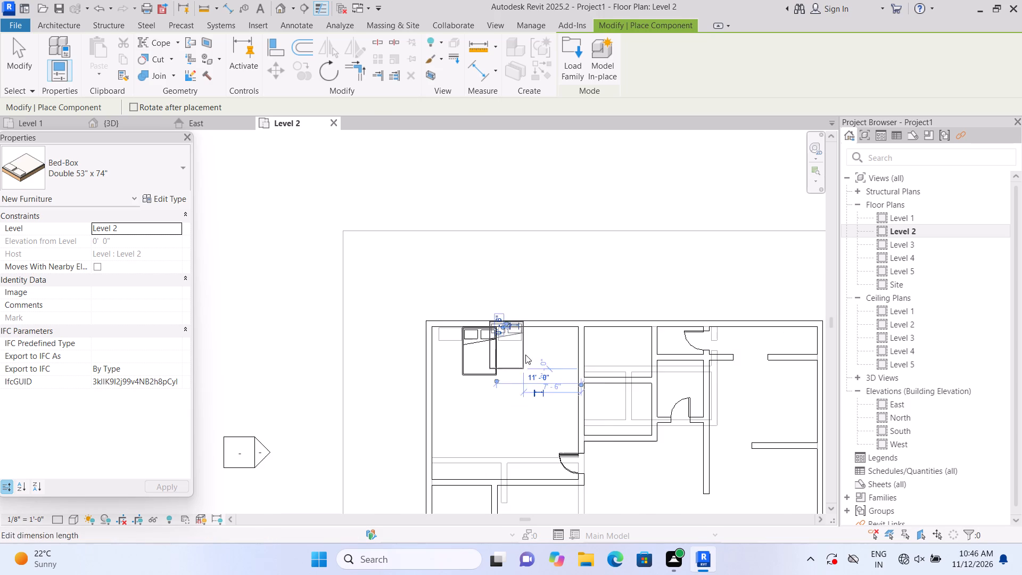
middle_drag(588, 407, 224, 160)
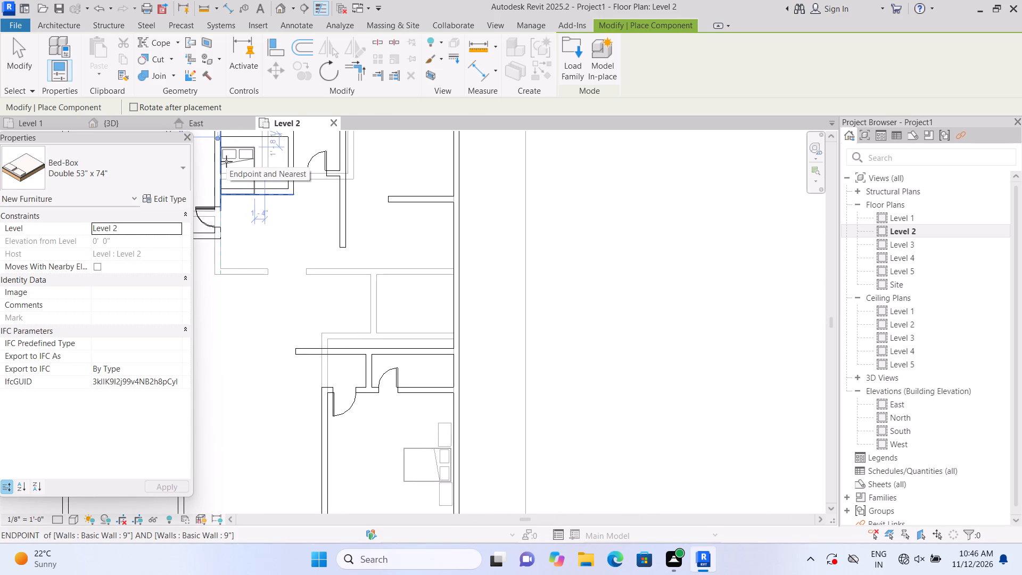
scroll(243, 152, down, 2)
scroll(509, 265, down, 3)
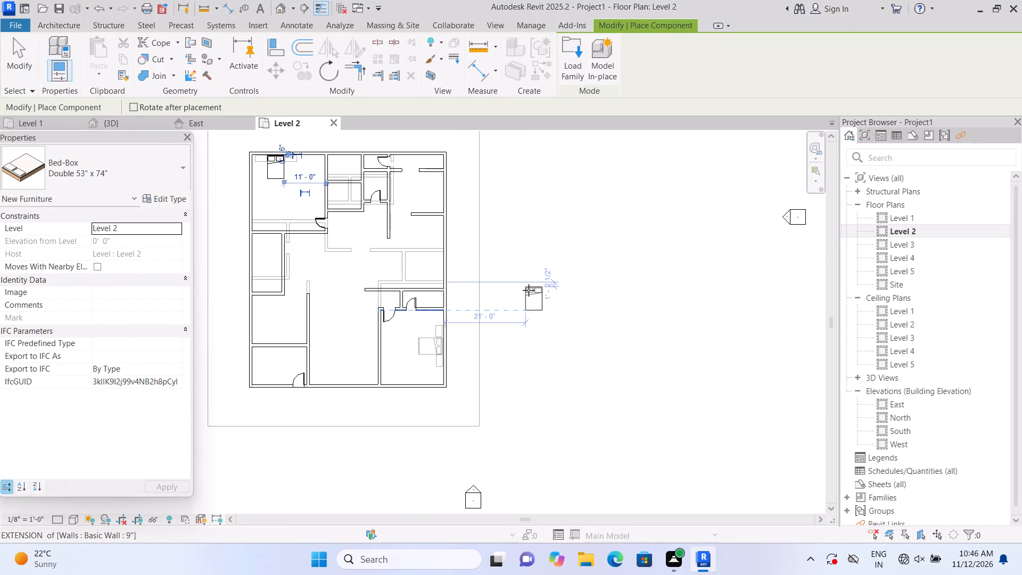
key(space)
key(space)
key(space)
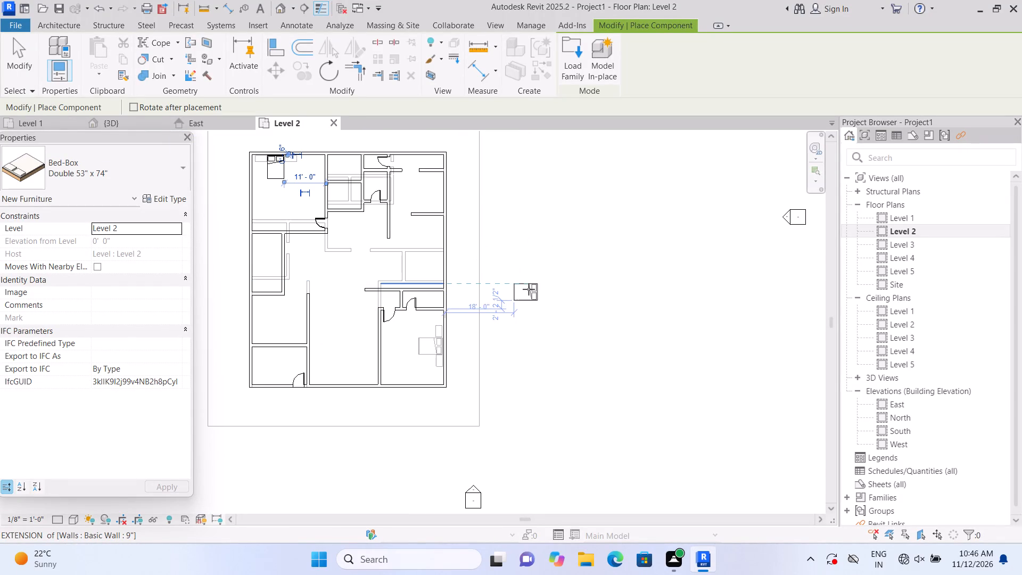
scroll(434, 331, up, 5)
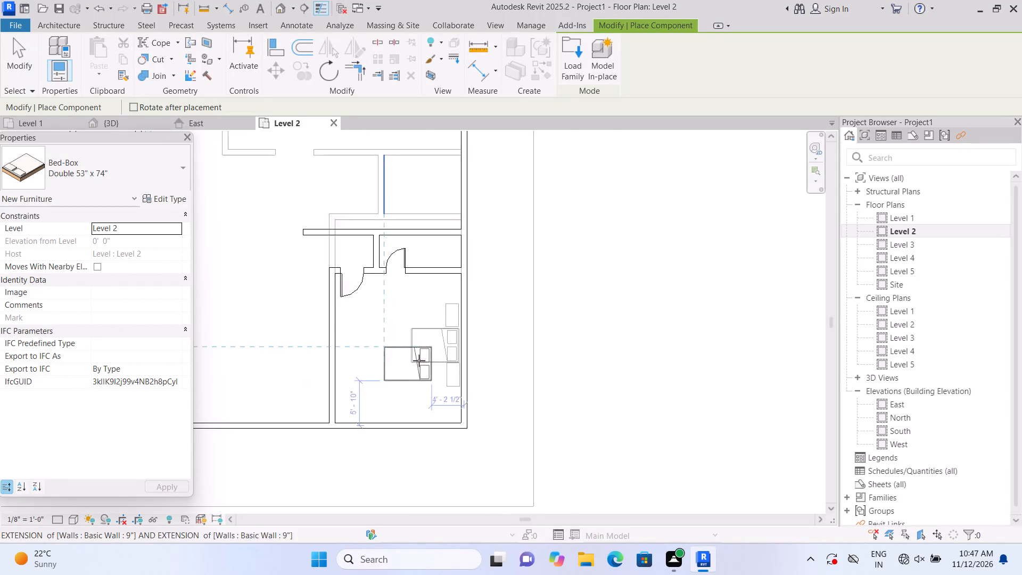
scroll(419, 360, up, 3)
scroll(453, 325, up, 8)
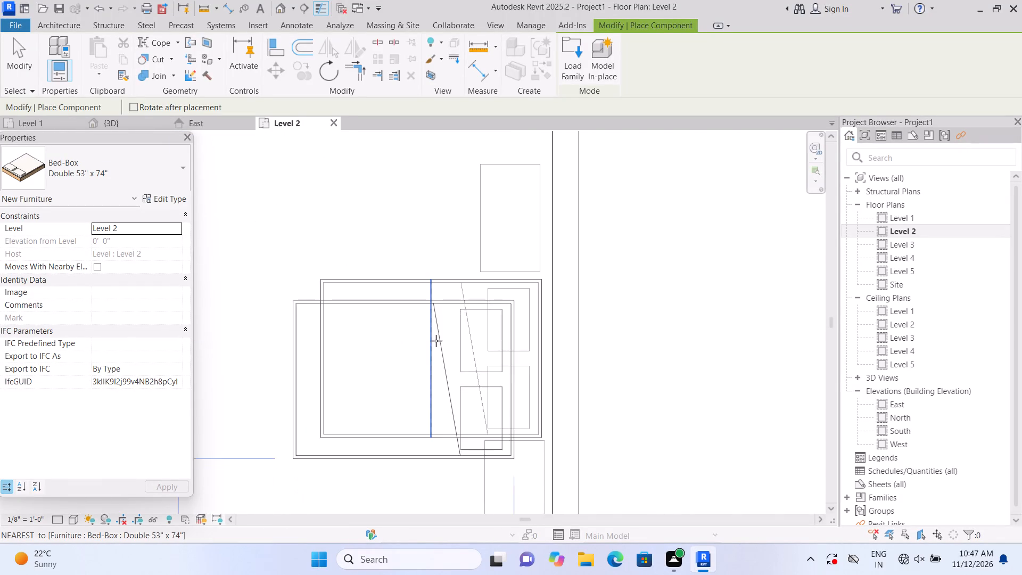
scroll(436, 341, up, 2)
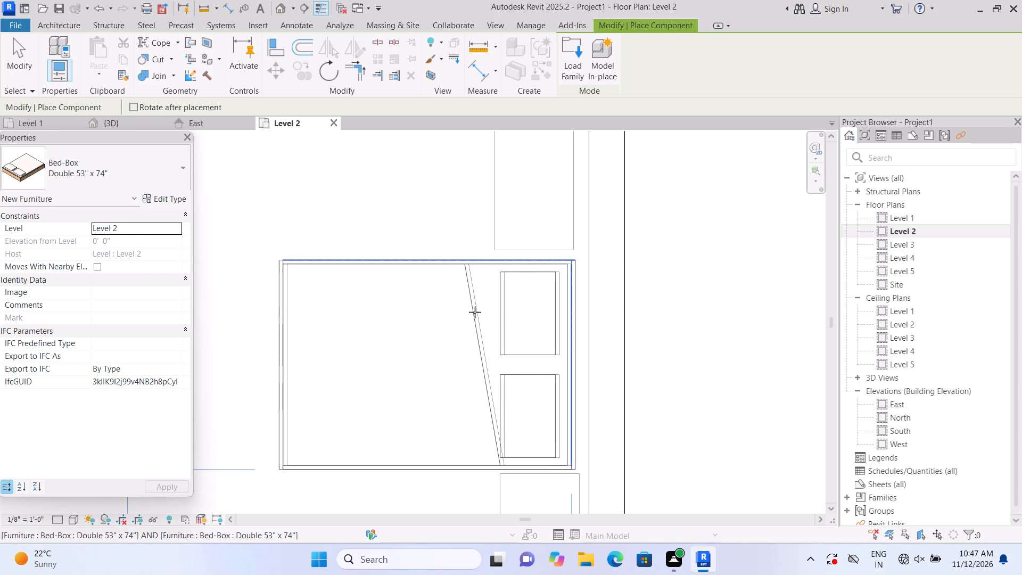
double_click(465, 315)
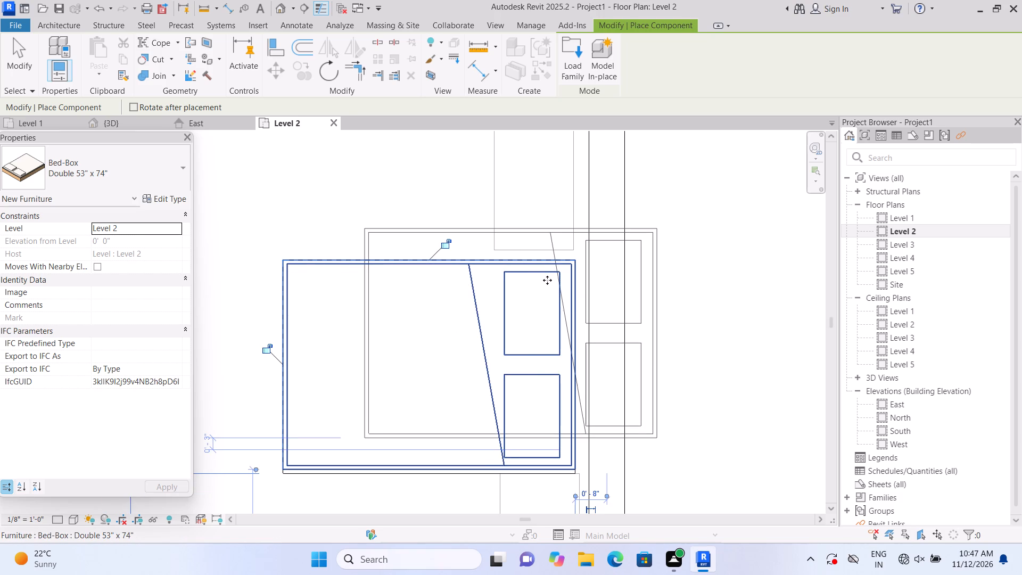
key(Escape)
key(Escape)
Begin placing a Cabinet File-Lateral 3 Drawer, 30" x 20" x 36", rotated a quarter turn.
scroll(548, 284, down, 8)
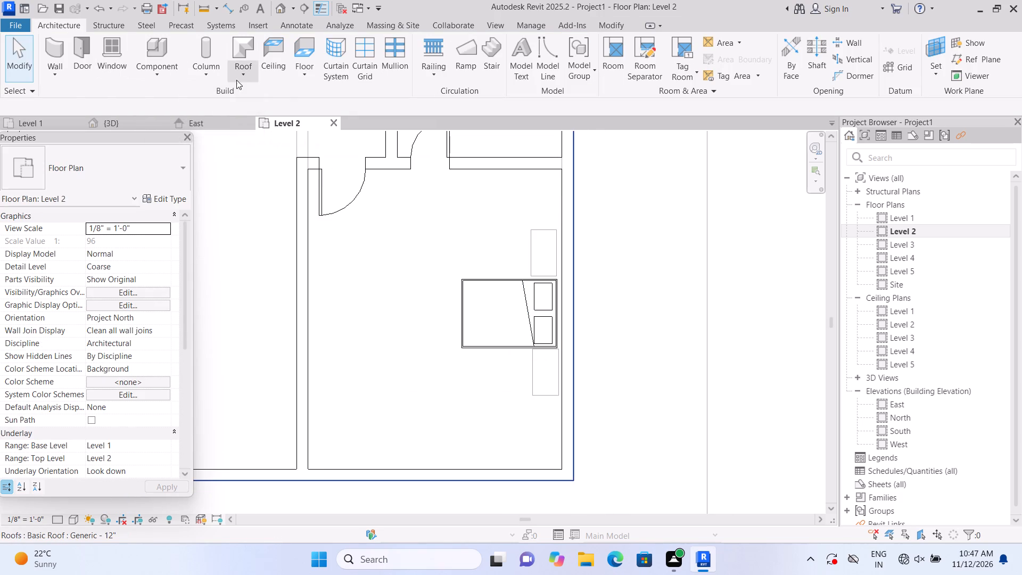
scroll(346, 237, down, 8)
middle_drag(347, 254, 483, 421)
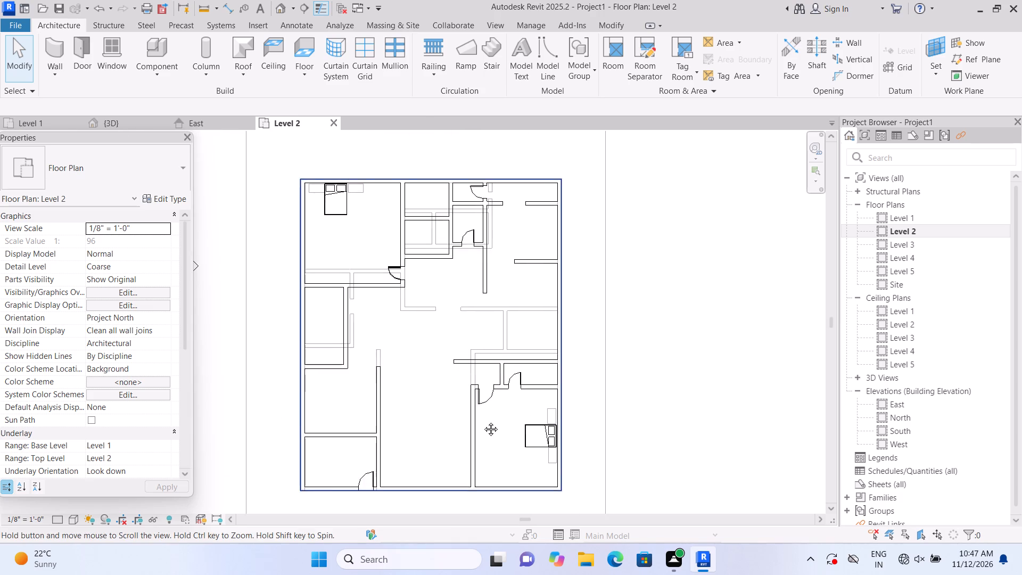
middle_drag(483, 421, 485, 421)
scroll(451, 375, up, 1)
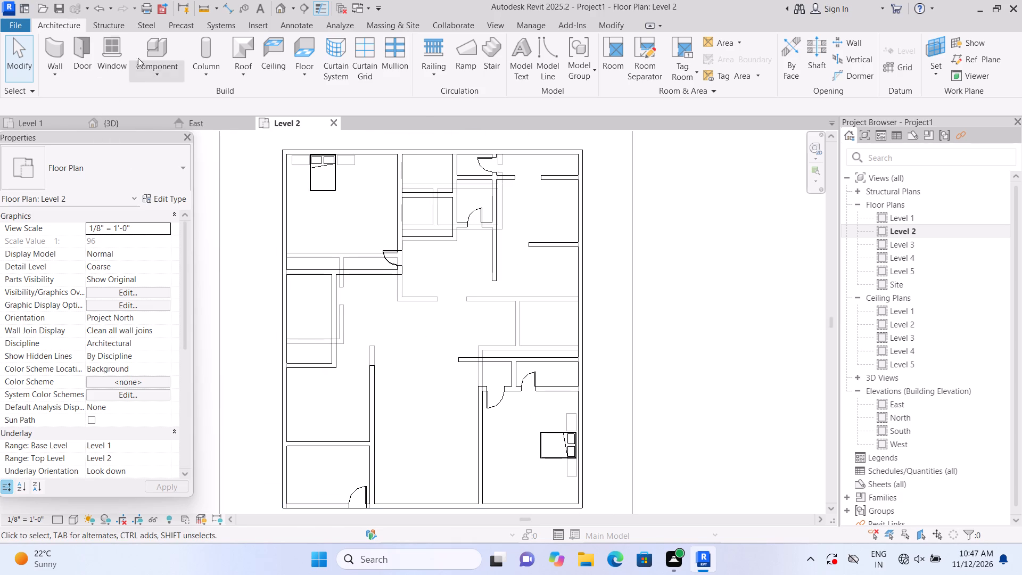
click(142, 58)
click(167, 168)
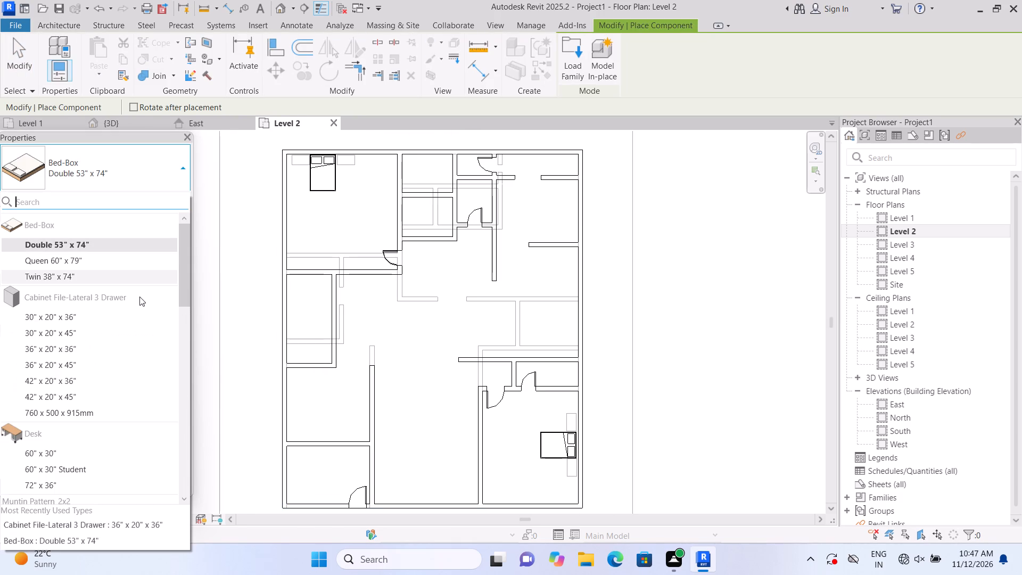
scroll(139, 297, up, 3)
click(71, 316)
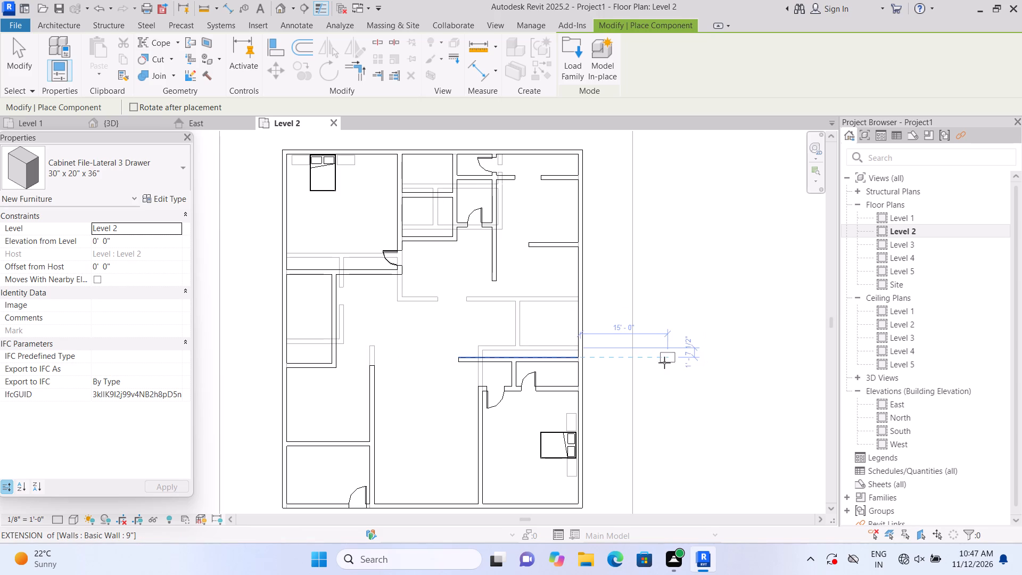
key(space)
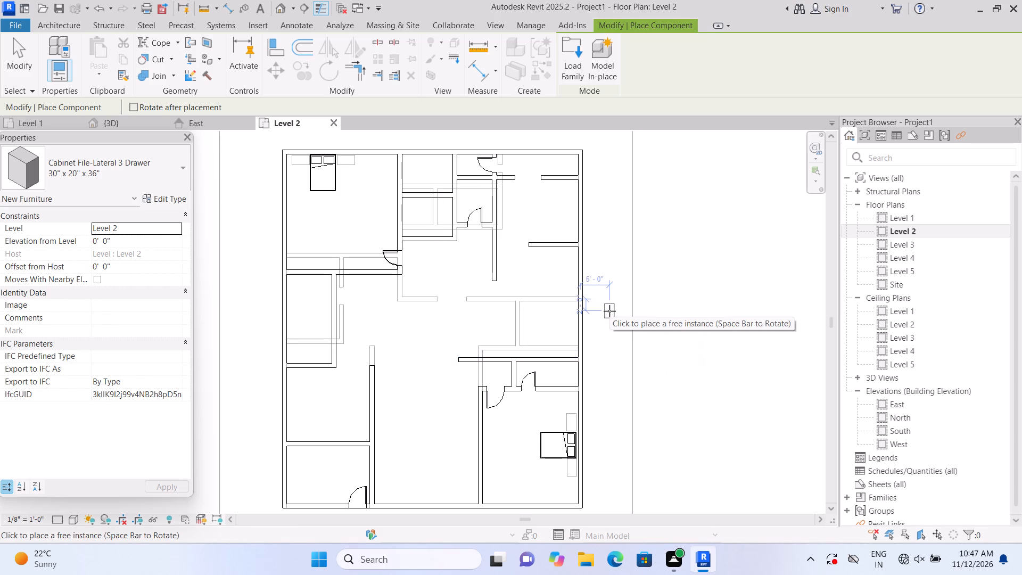
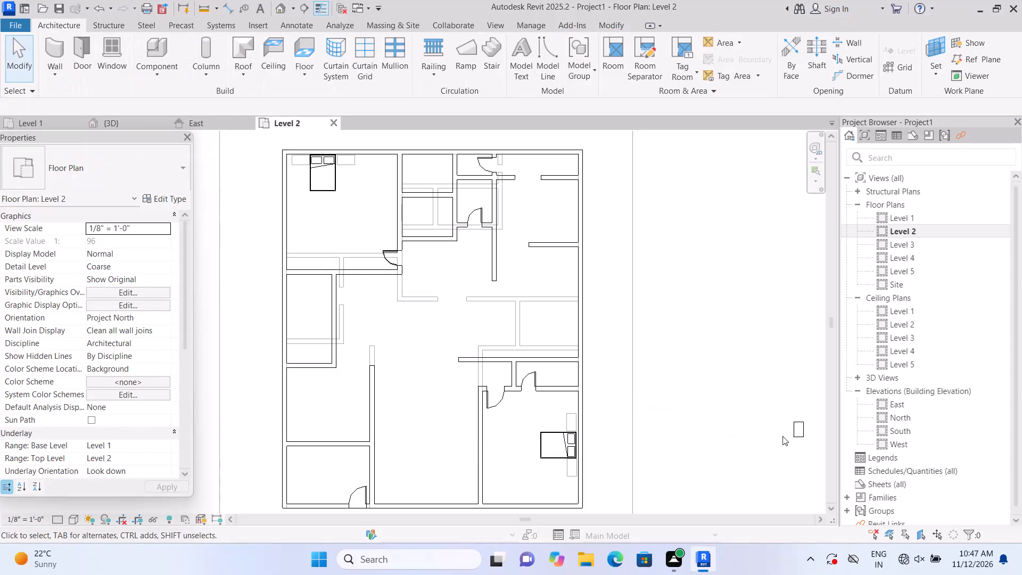
Delete the stray file cabinet standing outside the house to the east.
double_click(794, 429)
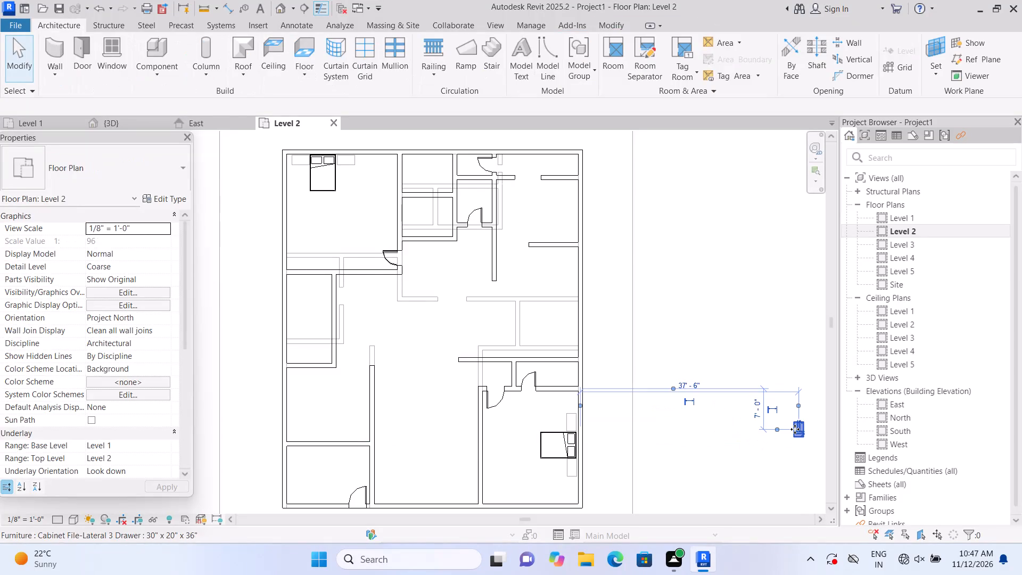
key(Delete)
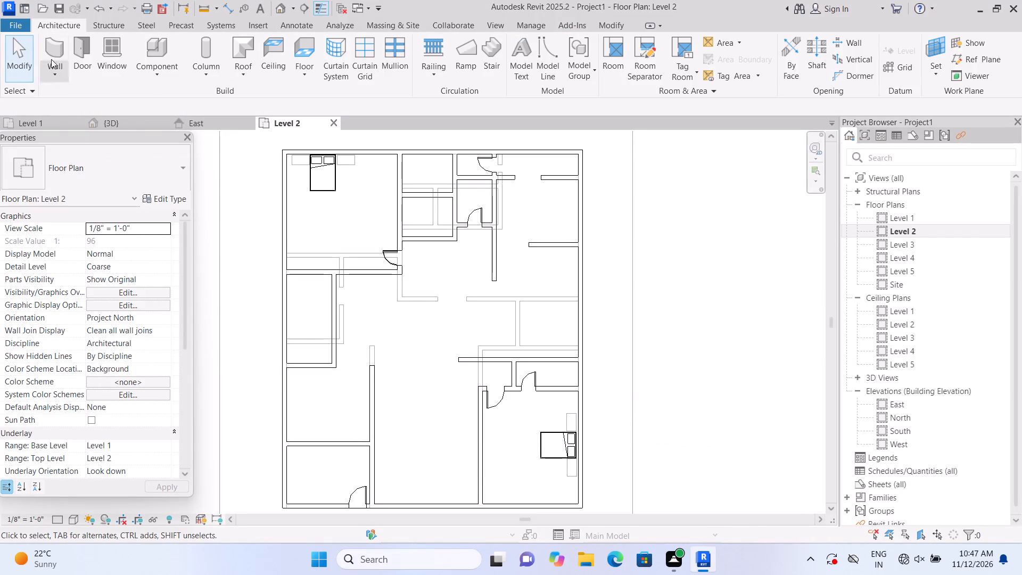
Place a Cabinet File-Lateral 3 Drawer, 30" x 20" x 36", on each side of the northwest bedroom's bed, over the underlay cabinets.
click(61, 49)
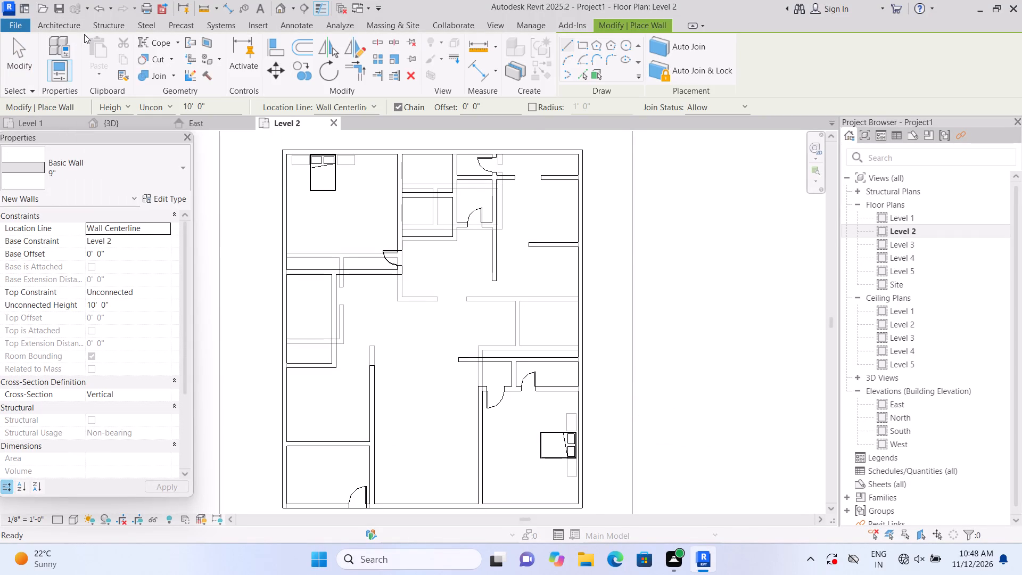
click(76, 22)
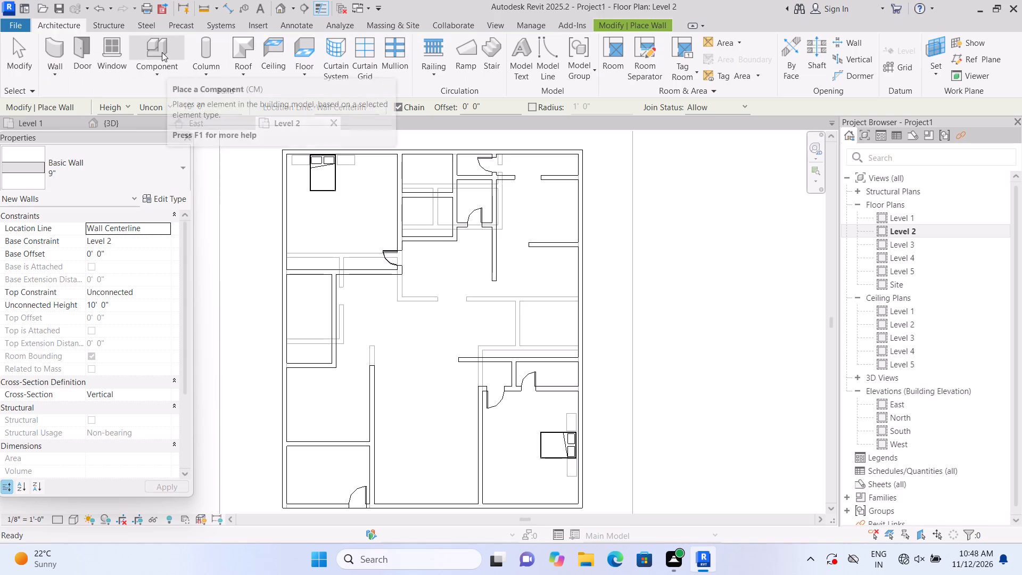
click(162, 52)
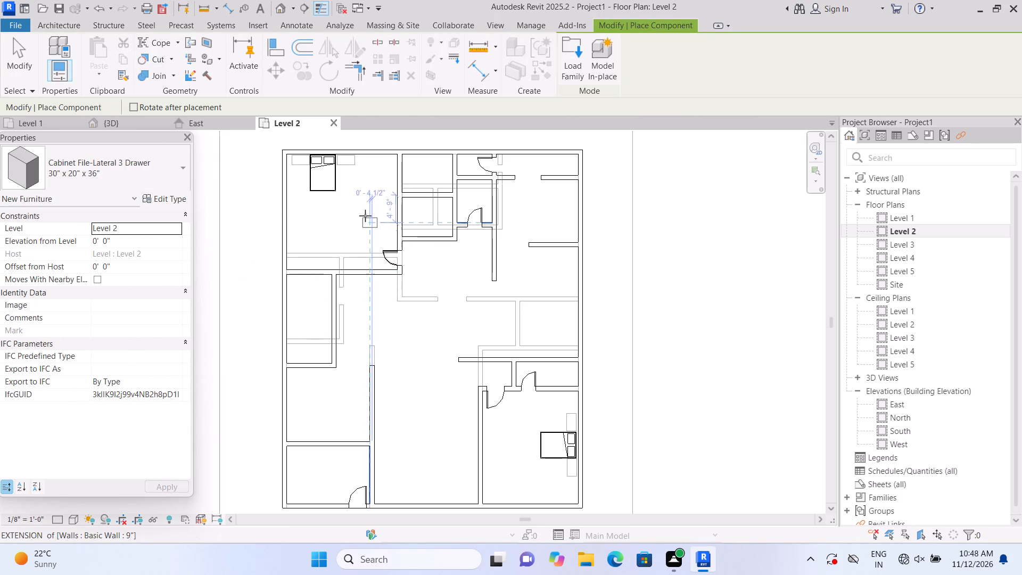
middle_drag(358, 211, 389, 302)
scroll(372, 273, up, 6)
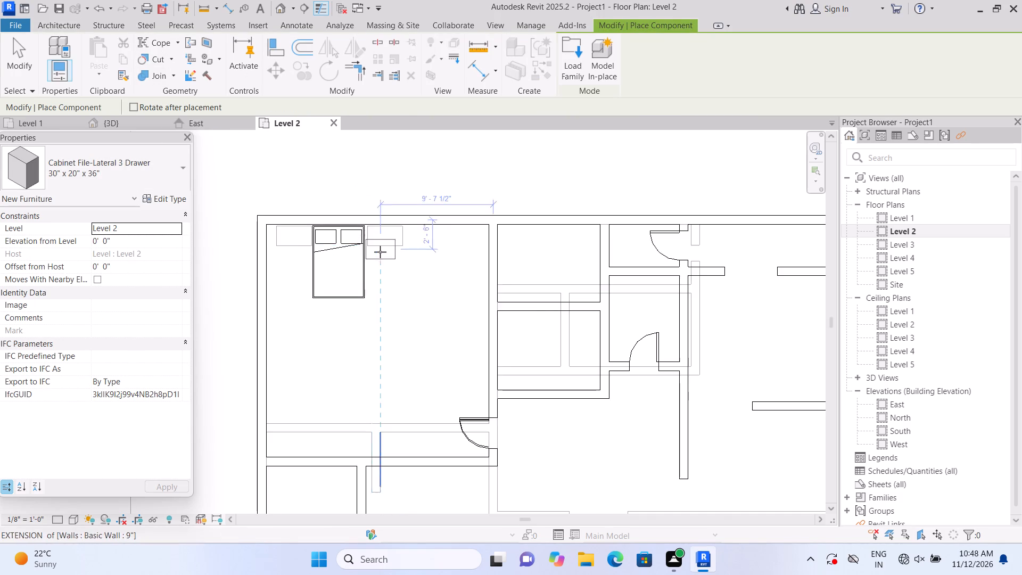
scroll(380, 252, up, 4)
middle_drag(389, 243, 507, 250)
scroll(491, 241, up, 2)
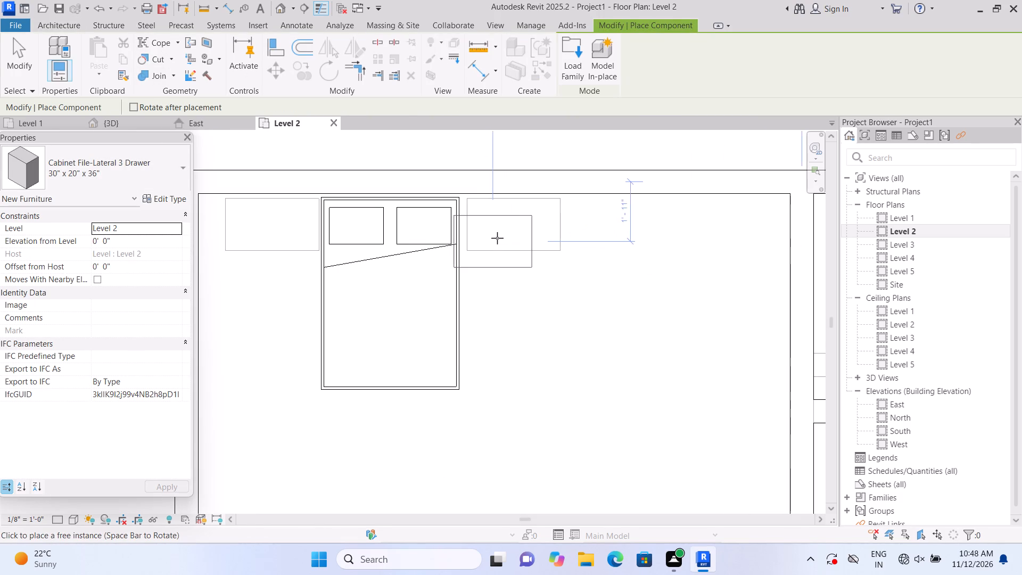
middle_drag(531, 237, 653, 259)
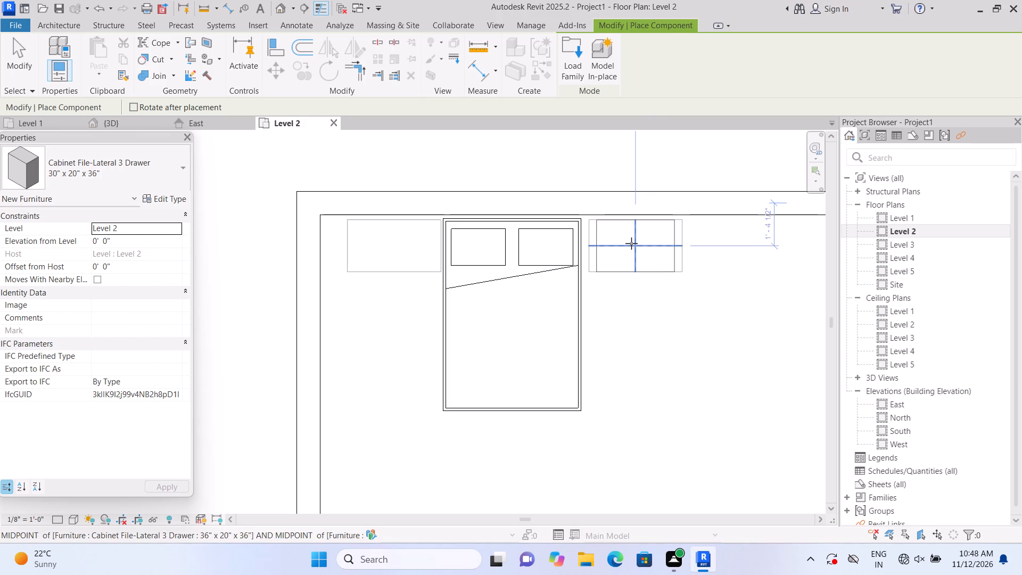
scroll(622, 241, up, 4)
middle_drag(632, 242, 670, 243)
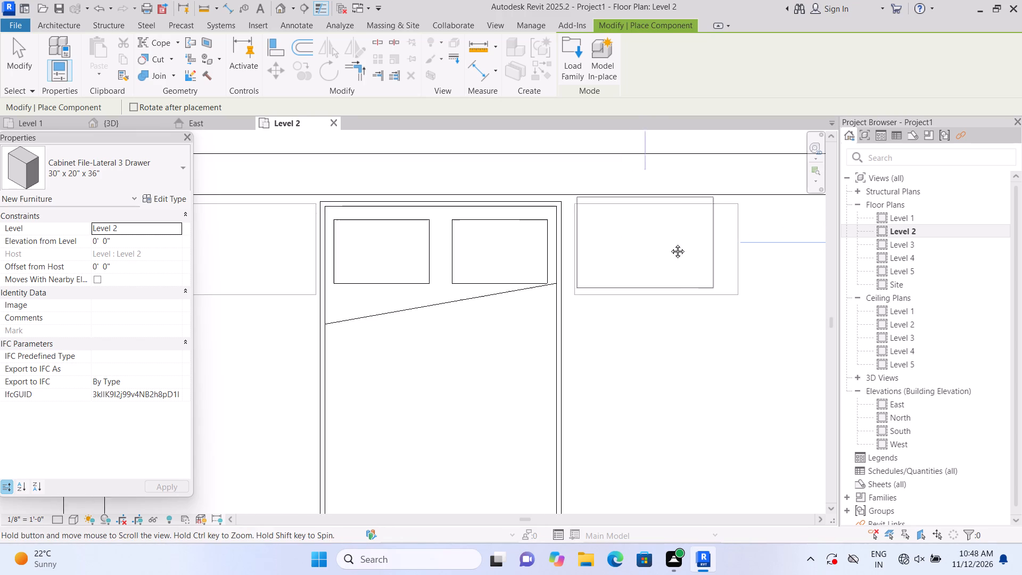
middle_drag(670, 243, 681, 243)
middle_drag(686, 243, 736, 236)
scroll(734, 238, down, 2)
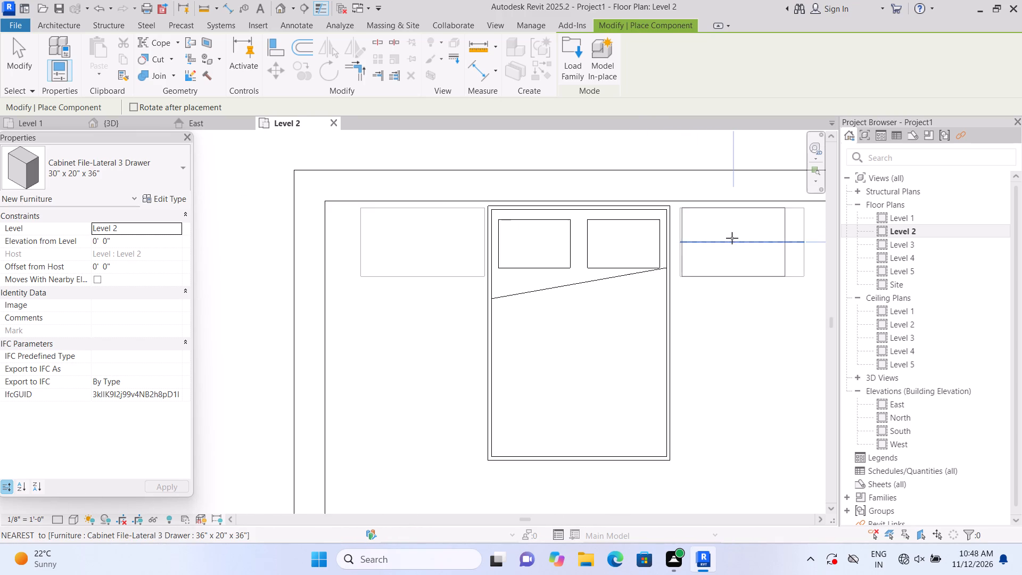
click(731, 237)
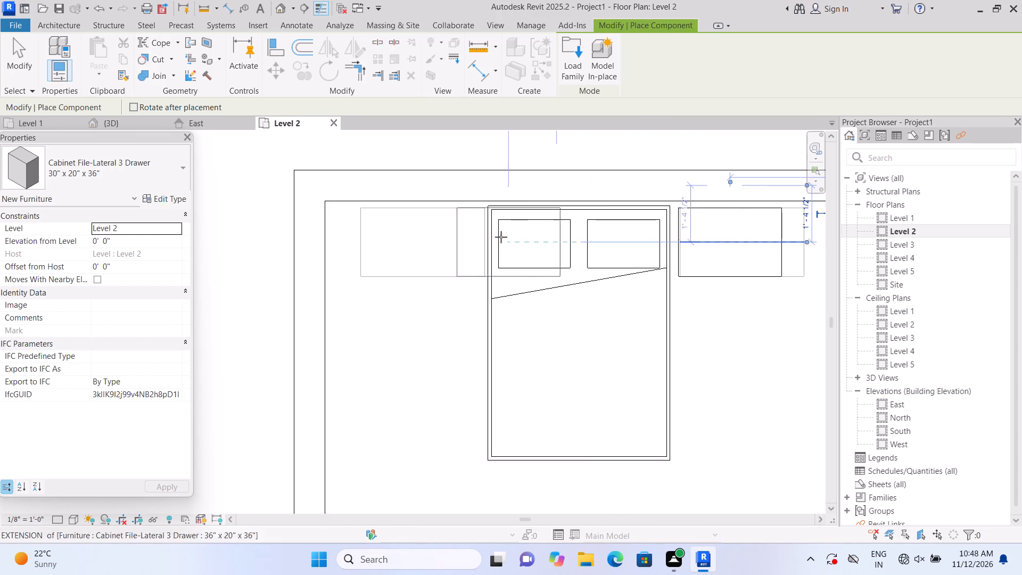
click(432, 247)
Place a 30" x 20" x 36" file cabinet, rotated a quarter turn, over the underlay cabinet north of the southeast bedroom's bed.
scroll(418, 286, down, 14)
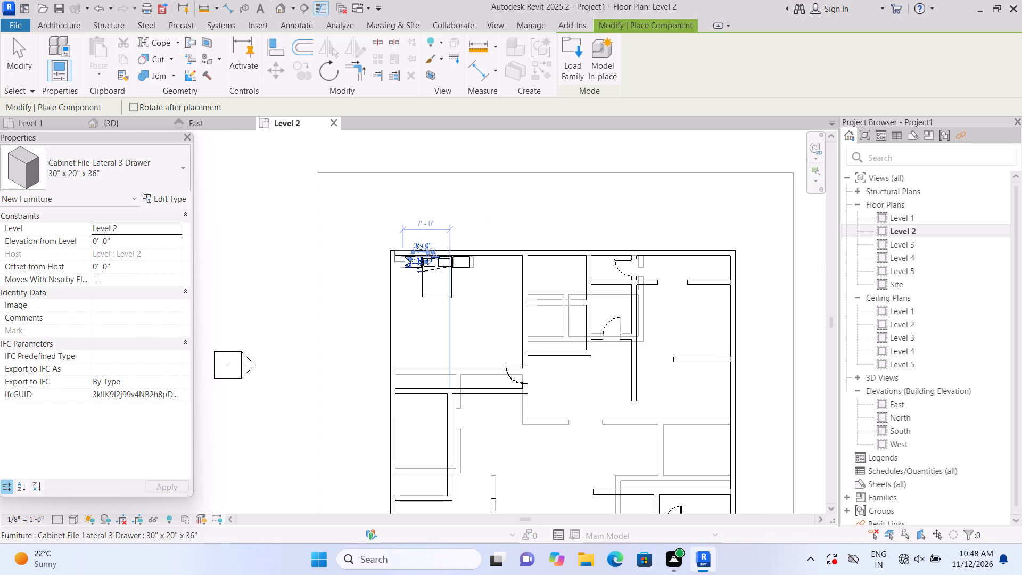
scroll(405, 257, down, 2)
middle_drag(583, 403, 475, 182)
scroll(499, 274, up, 5)
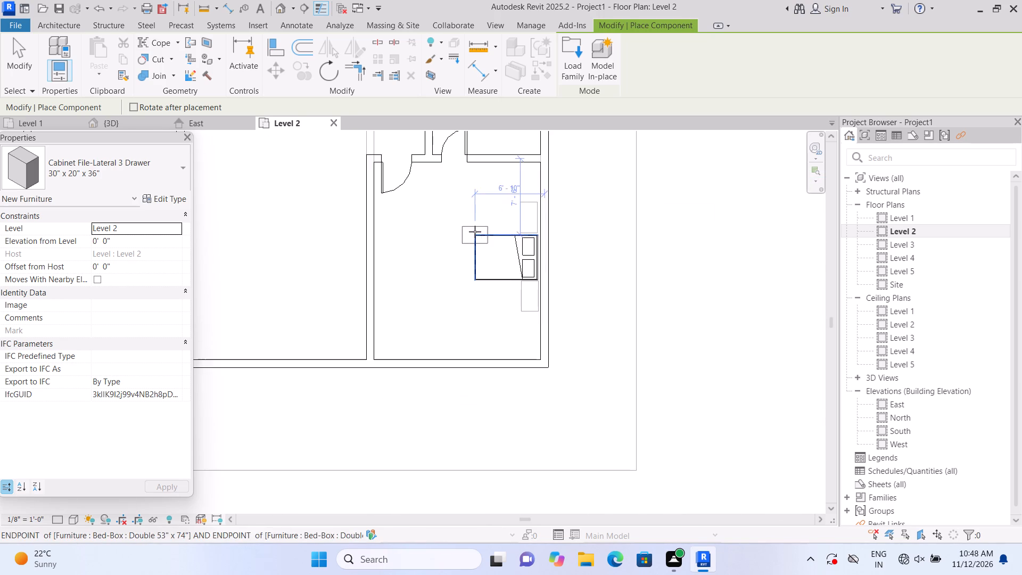
scroll(475, 232, up, 2)
middle_drag(488, 247, 522, 309)
scroll(520, 300, up, 3)
key(space)
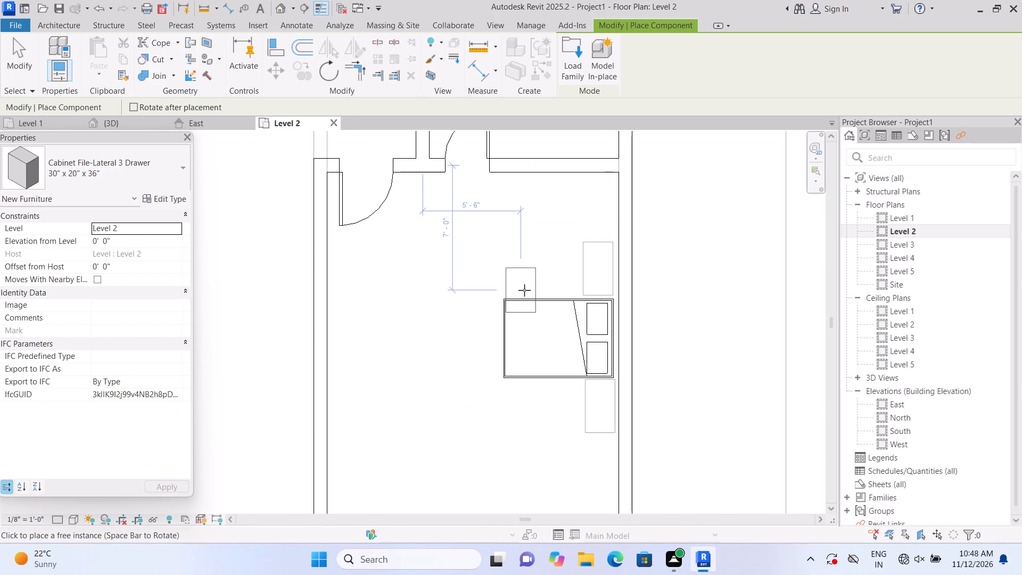
scroll(596, 276, up, 2)
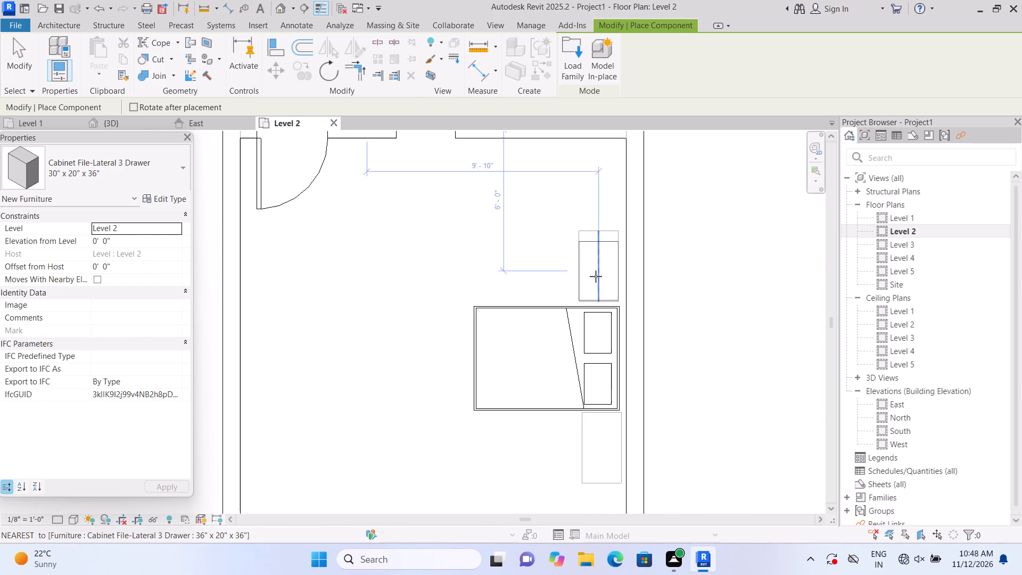
scroll(596, 276, up, 3)
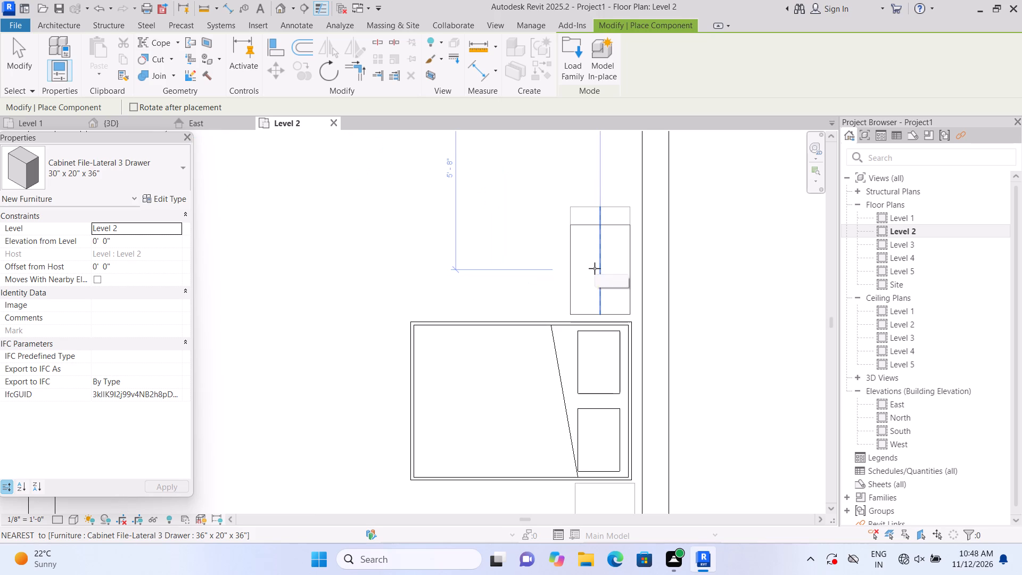
click(595, 268)
Place a matching rotated 30" x 20" x 36" file cabinet over the underlay cabinet south of the southeast bedroom's bed.
scroll(591, 275, down, 4)
scroll(565, 309, down, 1)
middle_drag(547, 342, 566, 136)
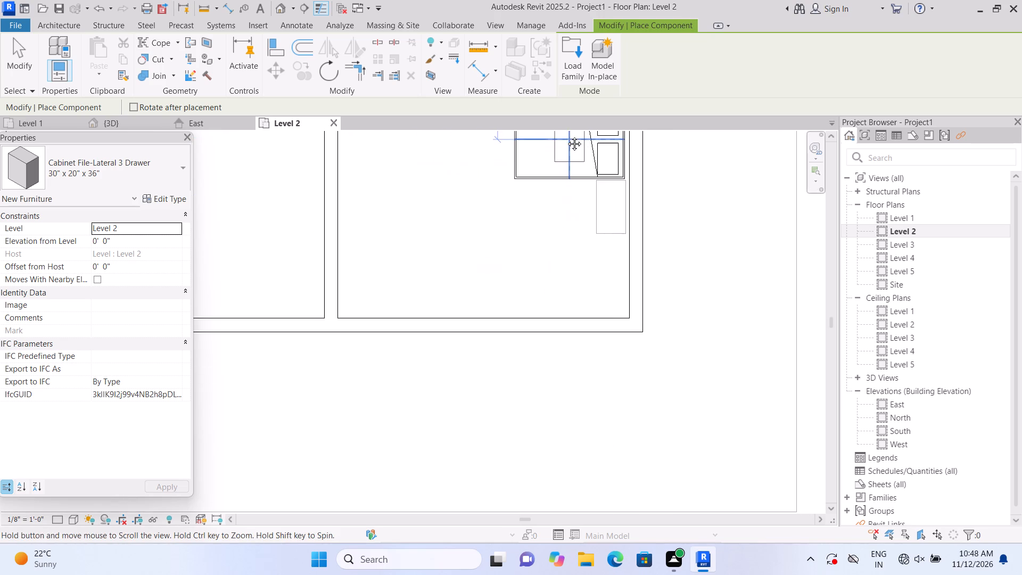
middle_drag(566, 136, 567, 139)
middle_drag(588, 238, 603, 355)
scroll(607, 355, up, 4)
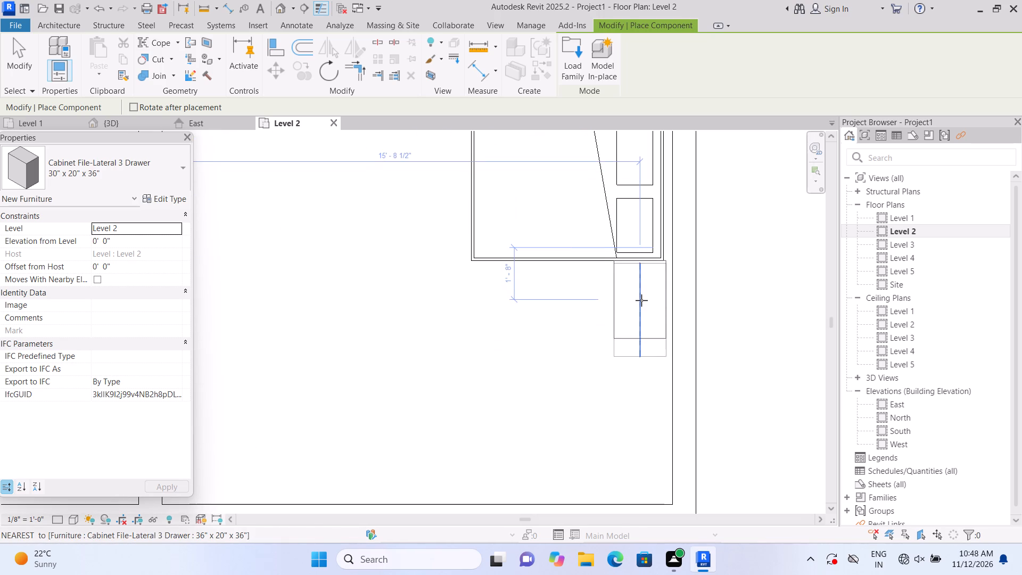
scroll(640, 307, up, 3)
click(637, 298)
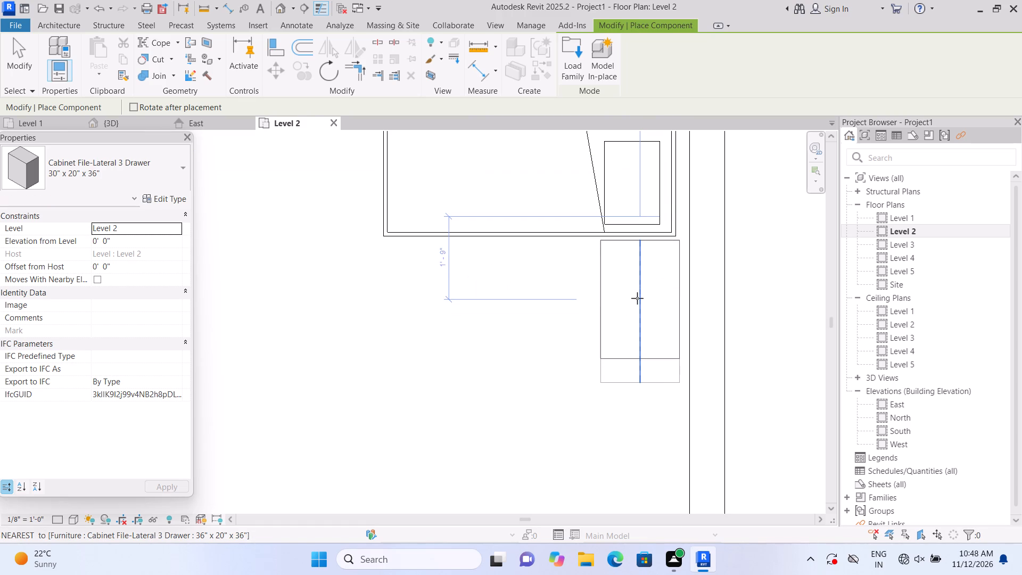
key(Escape)
key(Escape)
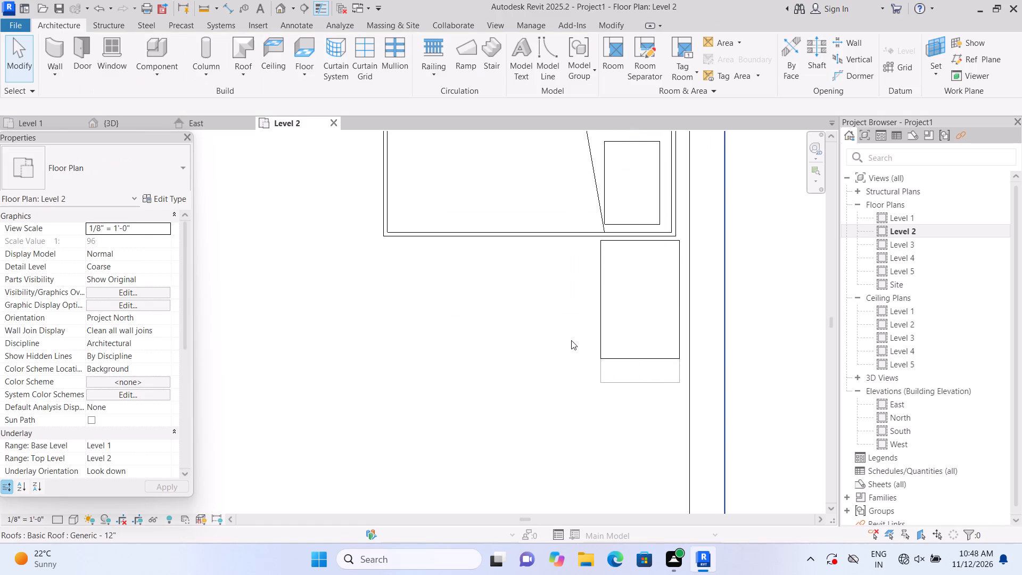
Examine the Level 2 furniture in the 3D view, looking closely at the northwest bedroom's bed and cabinets.
scroll(566, 348, down, 9)
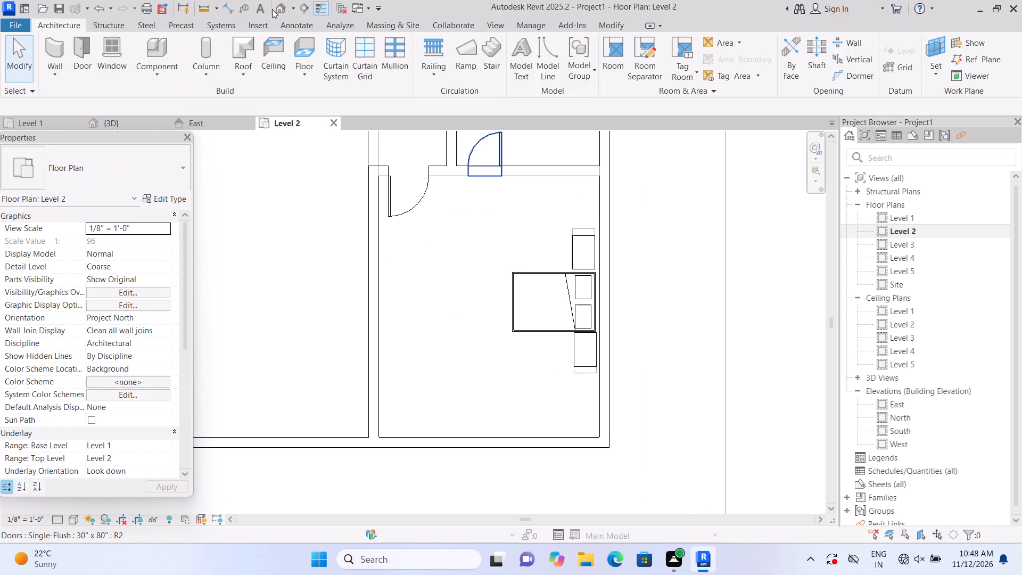
click(279, 10)
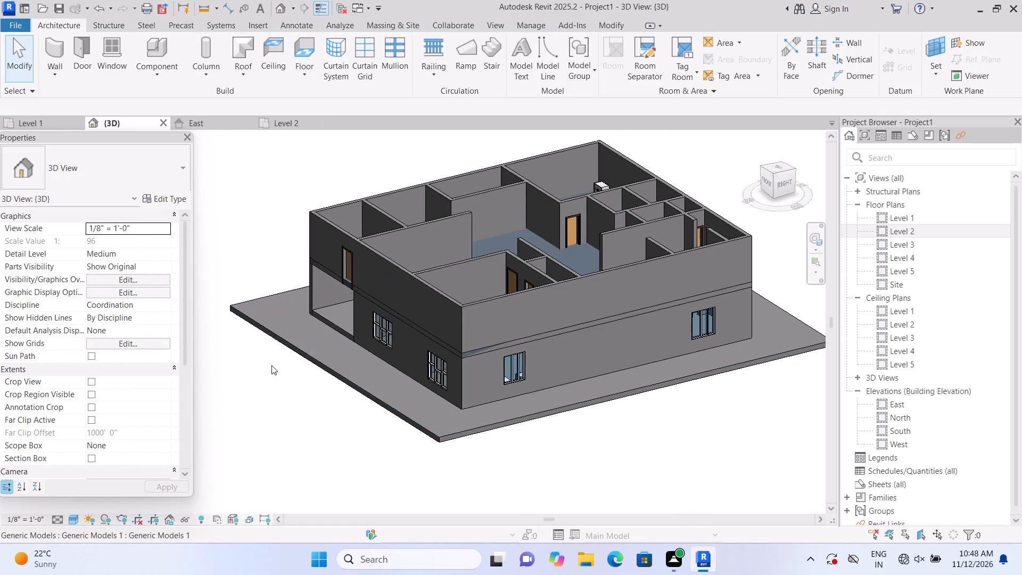
shift+middle_drag(265, 356, 416, 492)
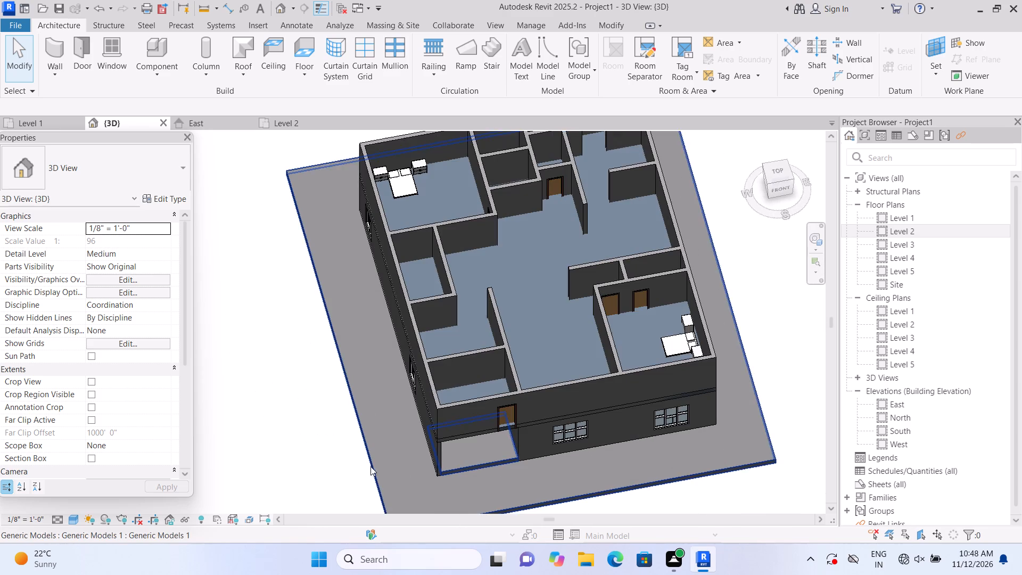
middle_drag(301, 299, 374, 496)
scroll(451, 453, up, 5)
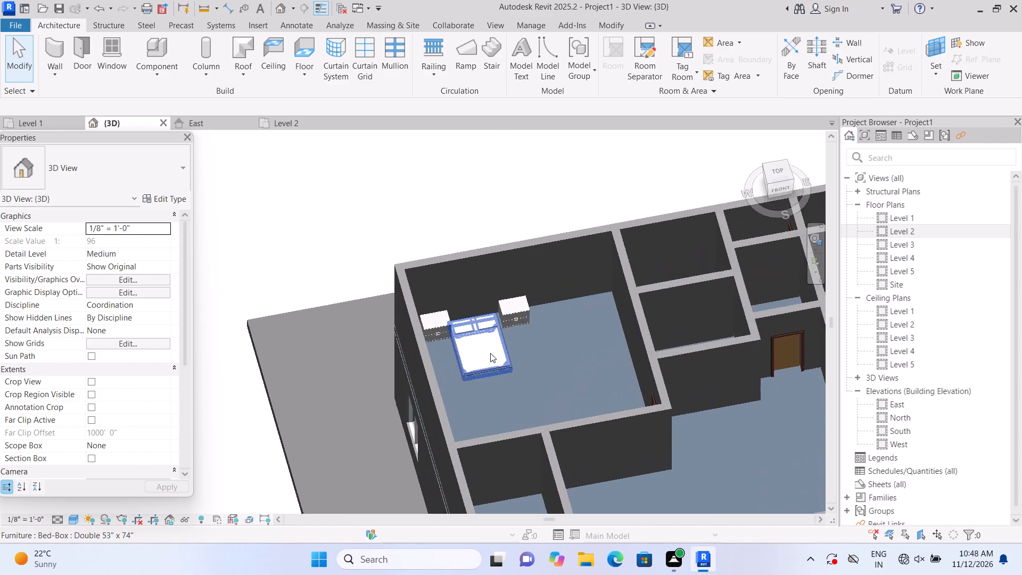
scroll(490, 353, up, 1)
middle_drag(557, 384, 613, 392)
scroll(561, 343, up, 5)
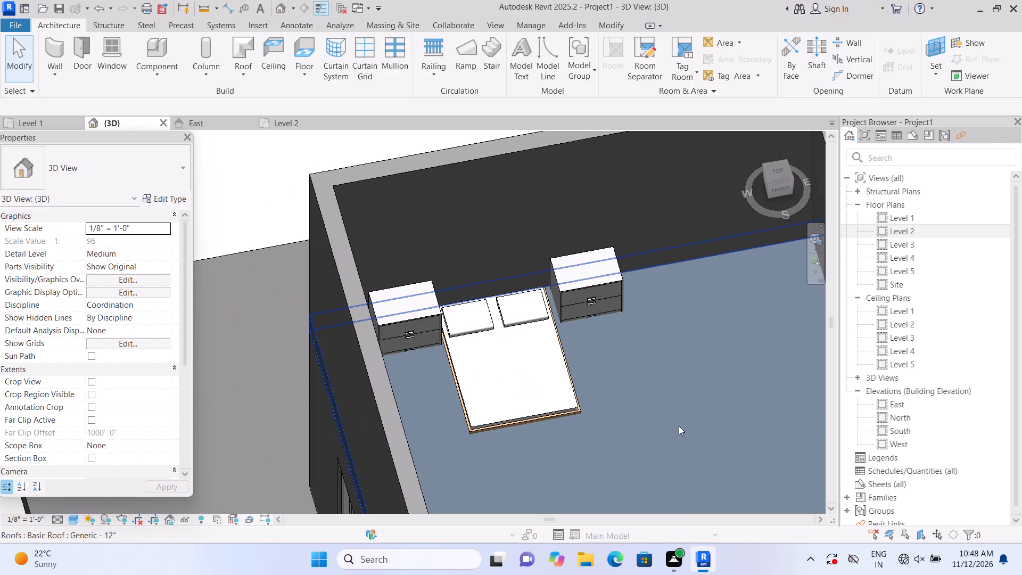
scroll(671, 416, up, 1)
scroll(637, 360, up, 1)
middle_drag(640, 365, 683, 422)
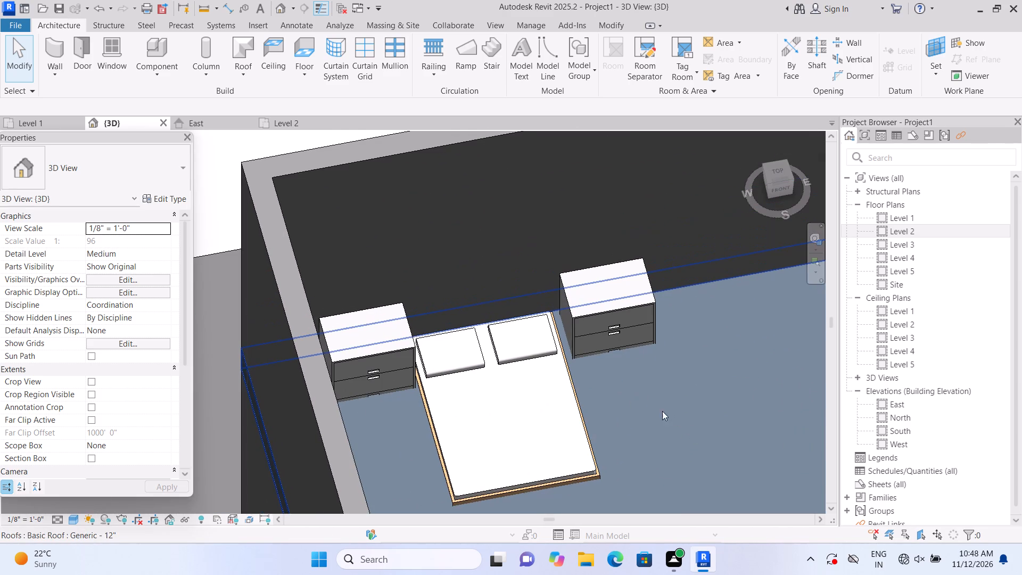
middle_drag(645, 428, 723, 423)
scroll(691, 389, up, 3)
middle_drag(695, 374, 662, 458)
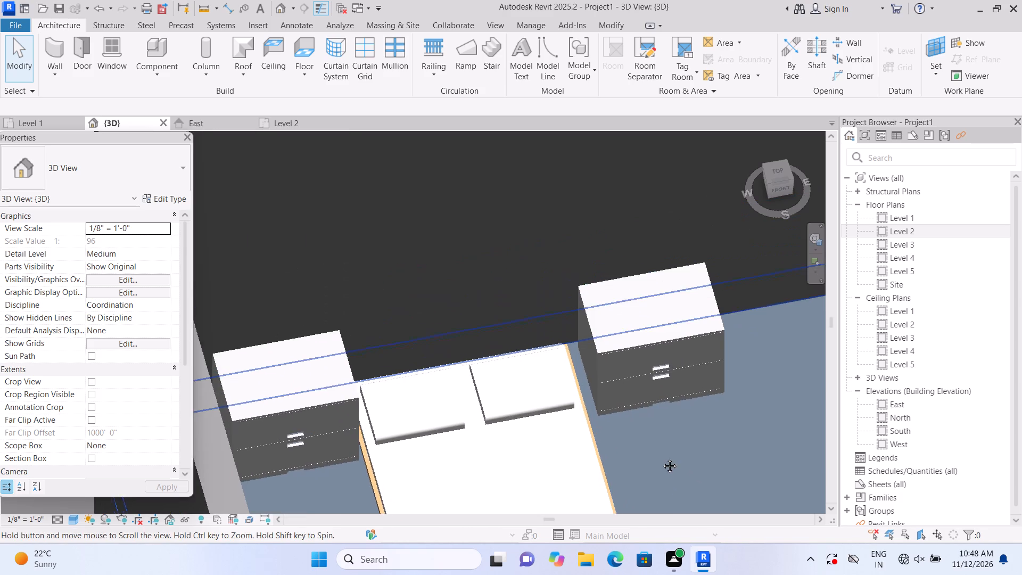
middle_drag(662, 458, 663, 457)
scroll(654, 387, up, 2)
click(649, 378)
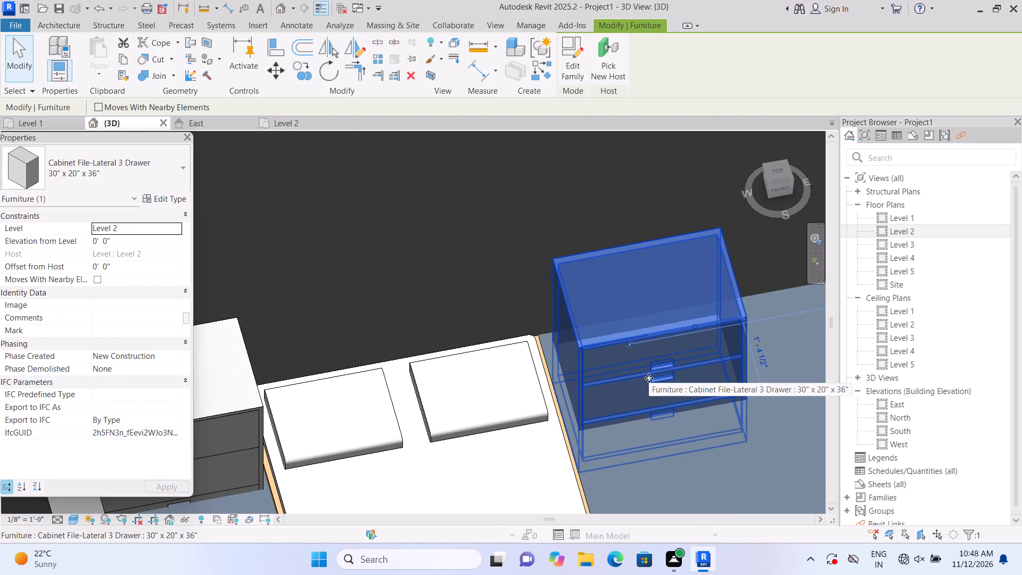
key(Escape)
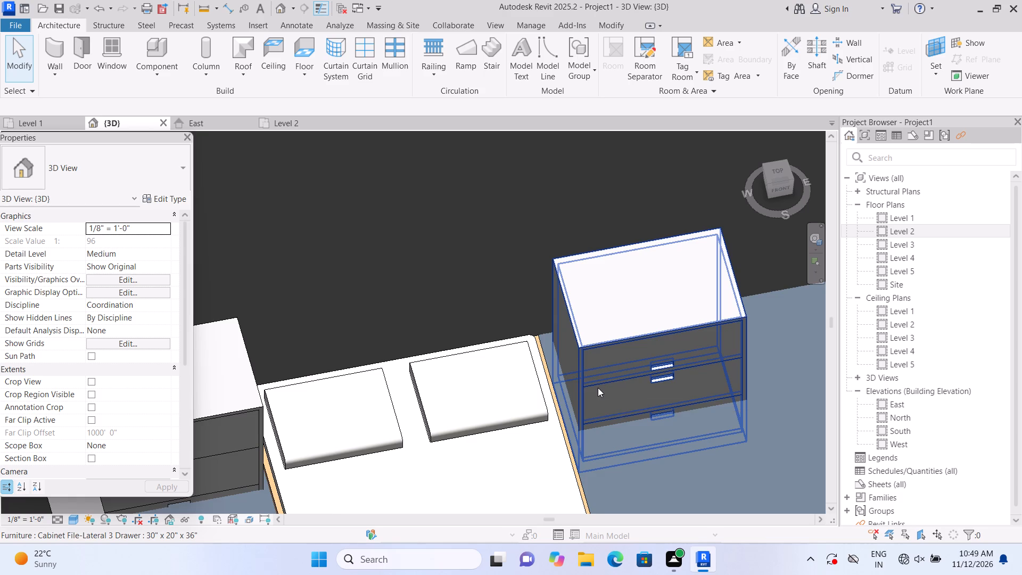
Raise the Single-Flush 30" x 80" door in the south wall of the small north-central room to a sill height of 1'-2".
scroll(598, 388, down, 14)
middle_drag(666, 451, 551, 411)
scroll(630, 436, up, 3)
middle_drag(740, 438, 540, 389)
scroll(579, 303, up, 1)
middle_drag(576, 307, 582, 400)
scroll(584, 396, up, 3)
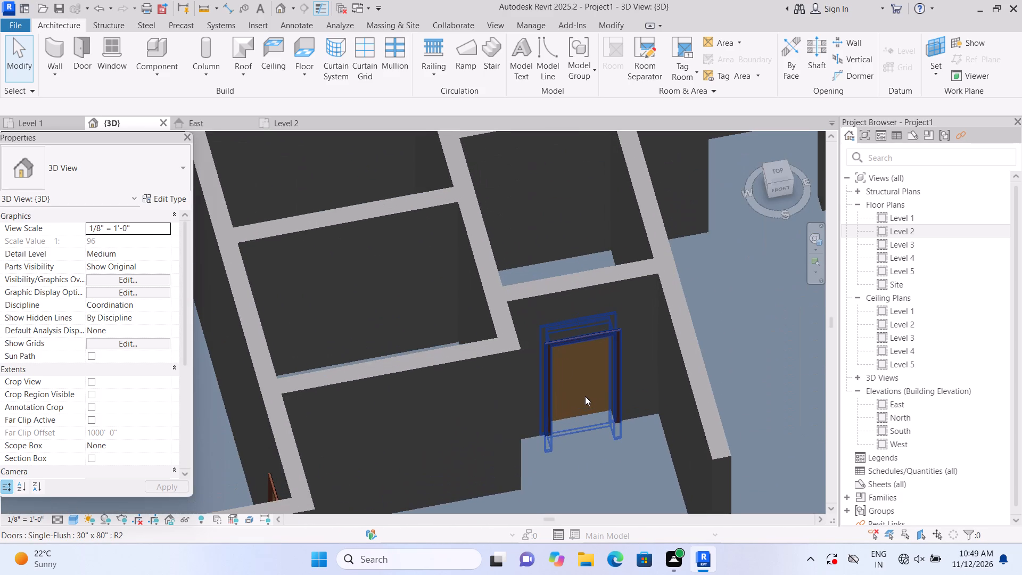
click(584, 385)
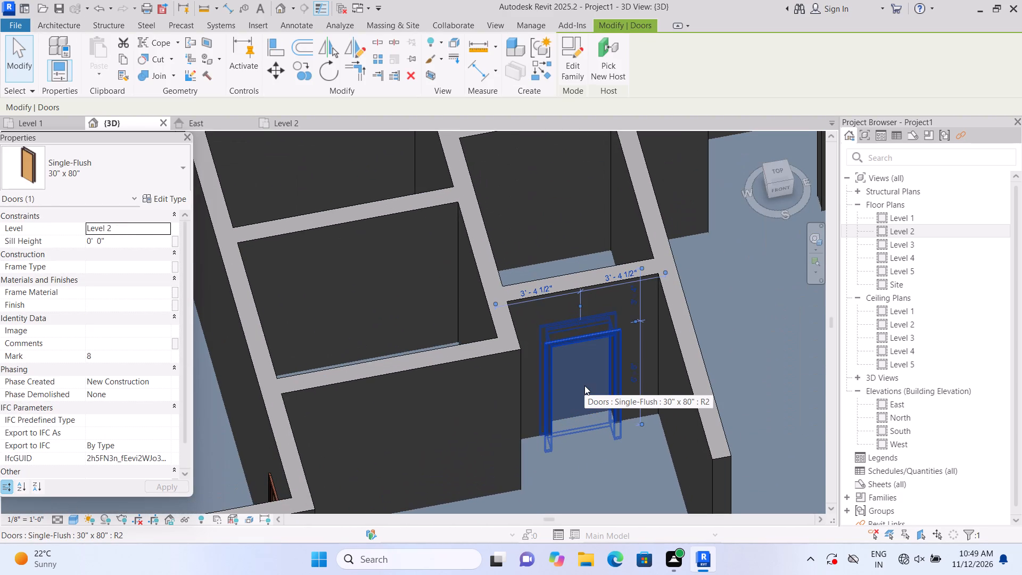
key(Up)
key(Up)
key(Up)
key(Up)
key(Up)
key(Up)
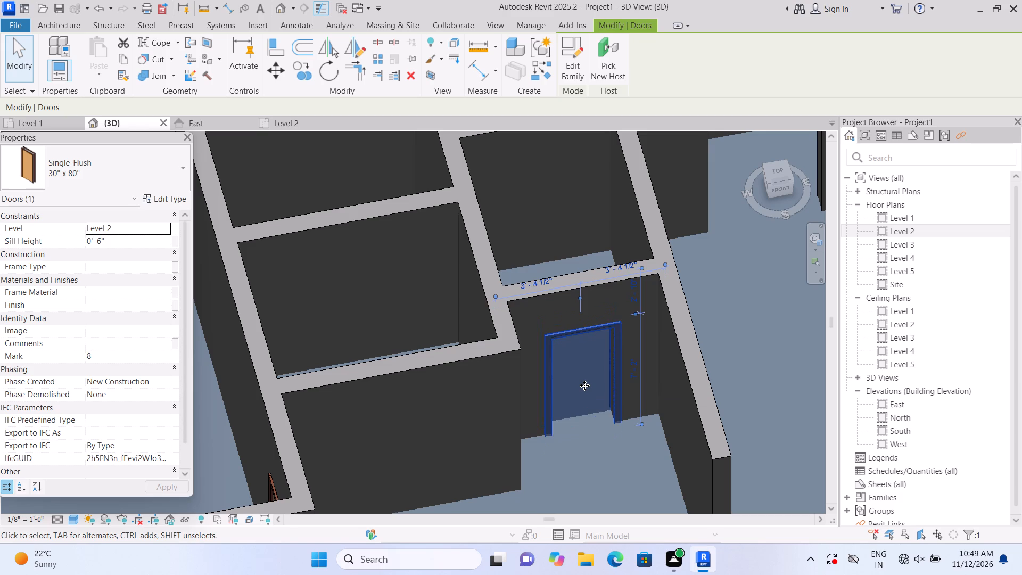
key(Up)
key(Up)
key(Up)
key(Up)
key(Up)
key(Up)
key(Up)
key(Up)
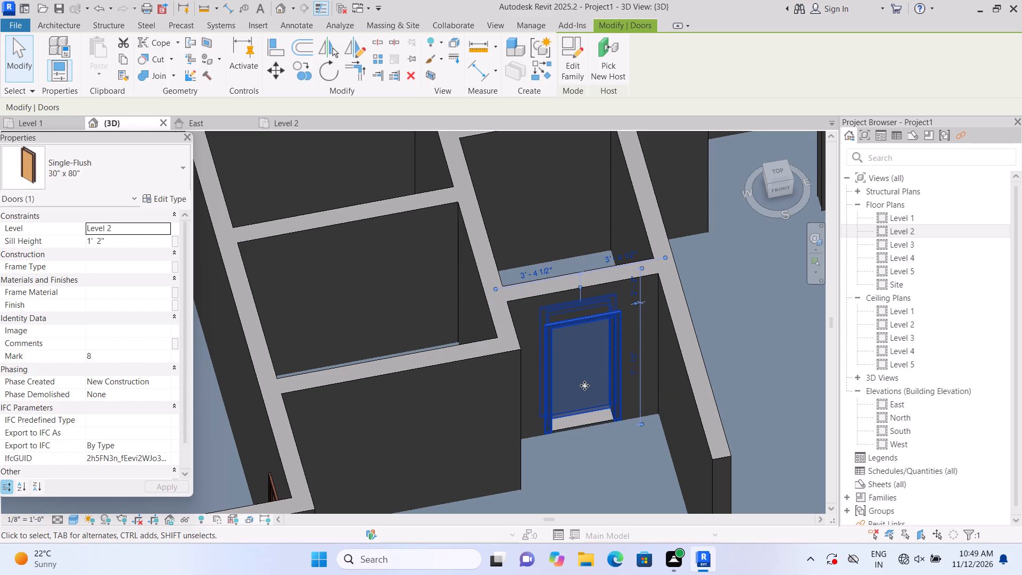
key(Escape)
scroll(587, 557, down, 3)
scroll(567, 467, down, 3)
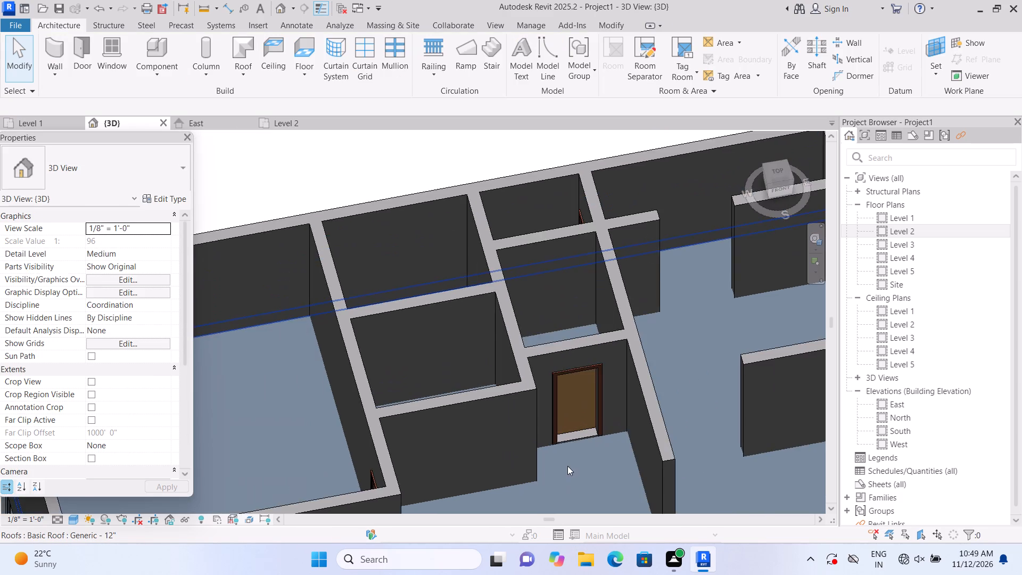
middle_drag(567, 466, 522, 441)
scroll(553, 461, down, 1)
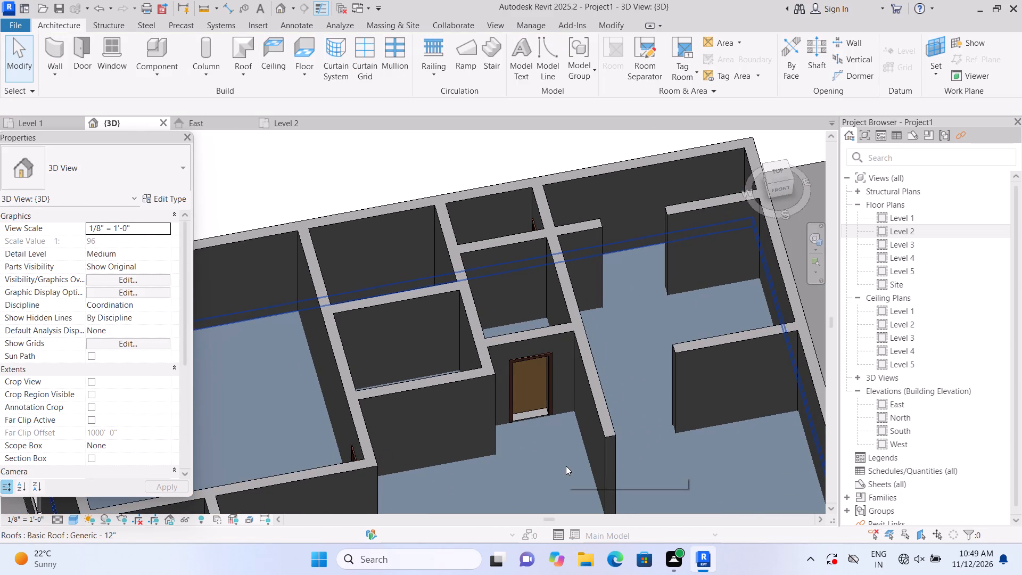
Examine the Level 2 rooms, partitions and interior doors in the 3D view from several angles.
shift+middle_drag(566, 466, 528, 467)
scroll(528, 416, down, 3)
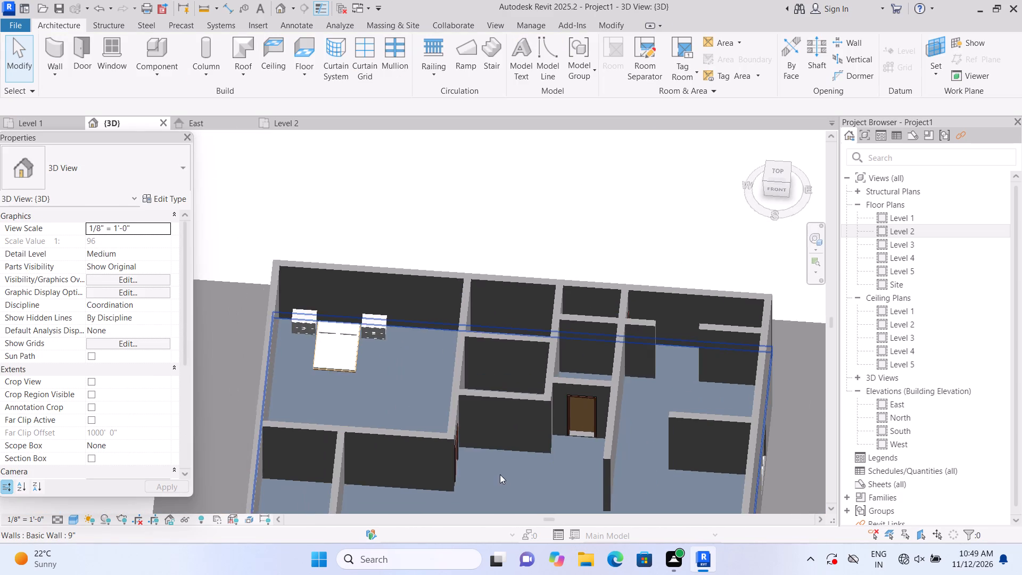
middle_drag(500, 475, 513, 347)
middle_drag(507, 428, 465, 410)
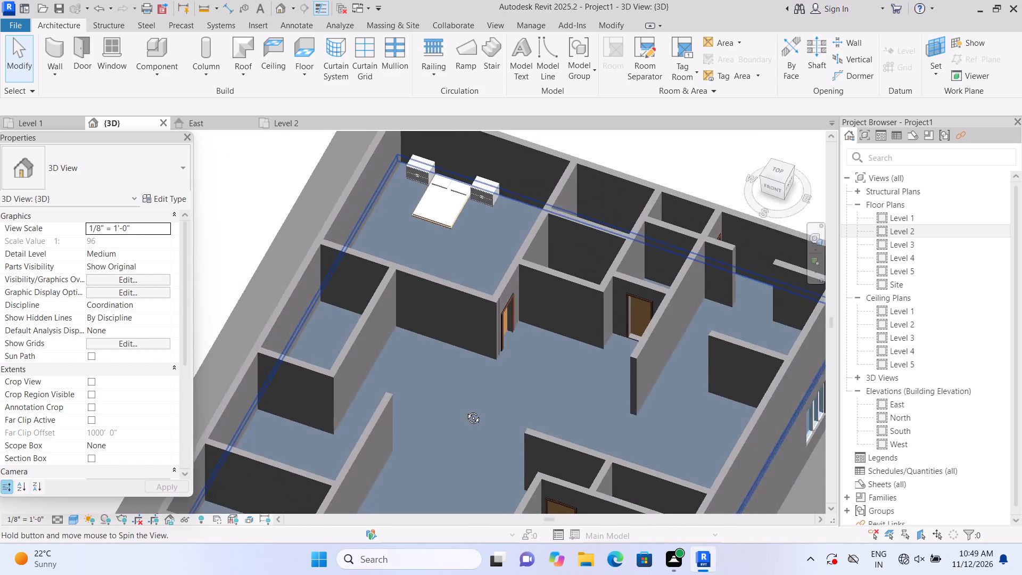
middle_drag(465, 410, 433, 309)
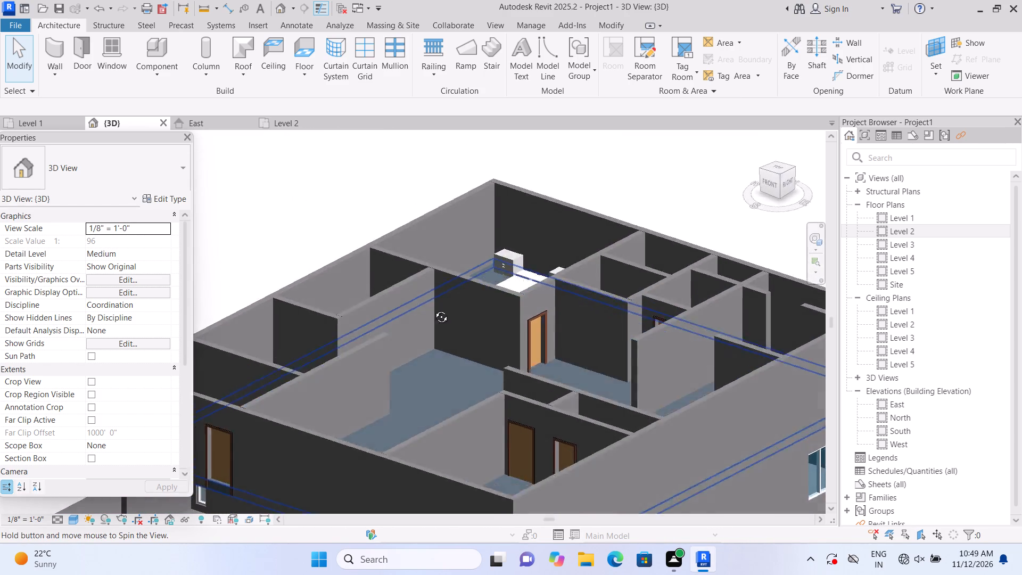
middle_drag(433, 309, 434, 391)
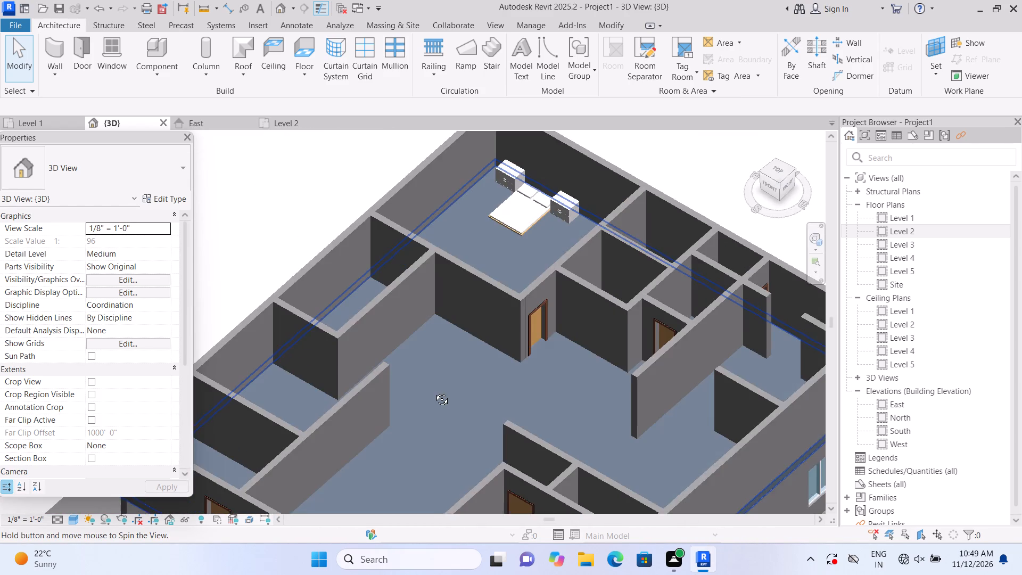
middle_drag(434, 391, 433, 389)
middle_drag(427, 340, 262, 282)
scroll(263, 282, up, 1)
scroll(515, 374, down, 2)
scroll(509, 386, up, 1)
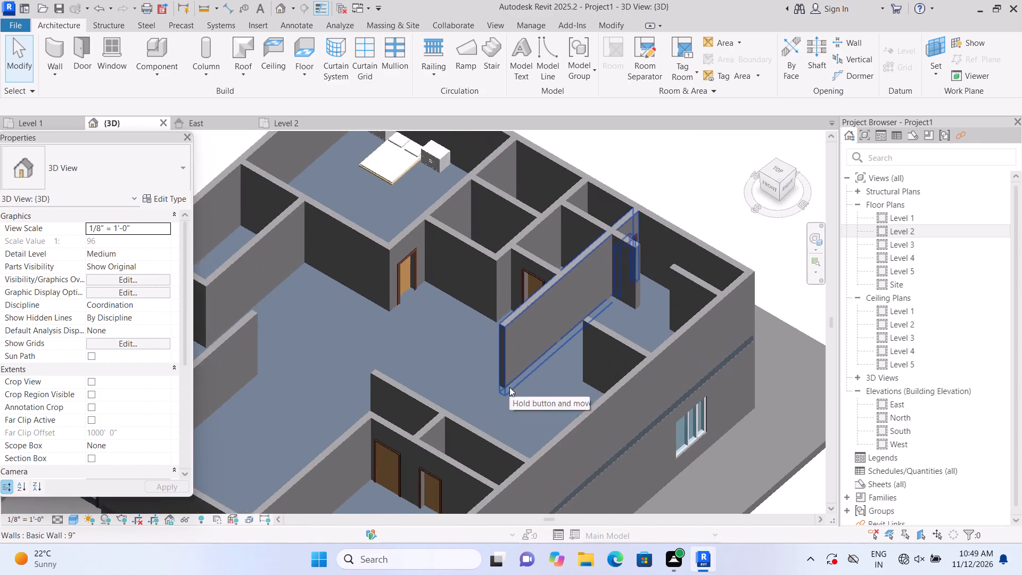
scroll(509, 387, up, 1)
middle_drag(508, 392, 578, 284)
scroll(578, 290, down, 2)
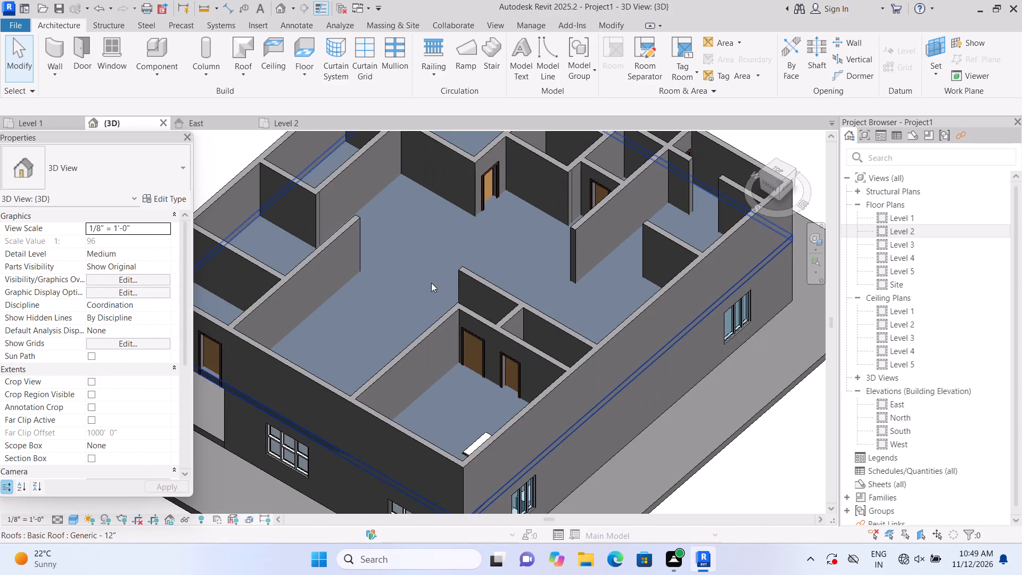
middle_drag(432, 283, 515, 297)
scroll(451, 309, down, 2)
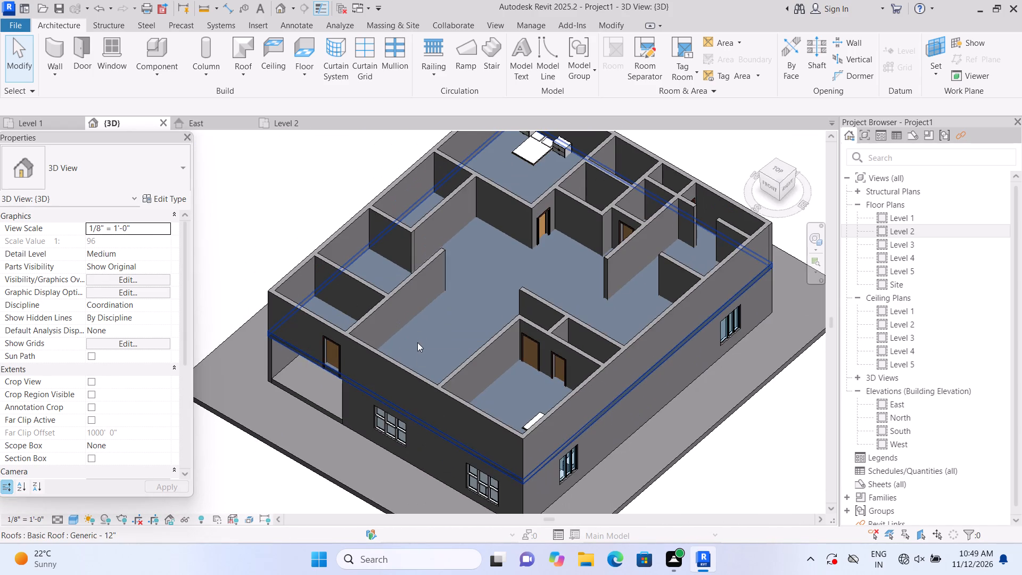
shift+middle_drag(419, 342, 409, 315)
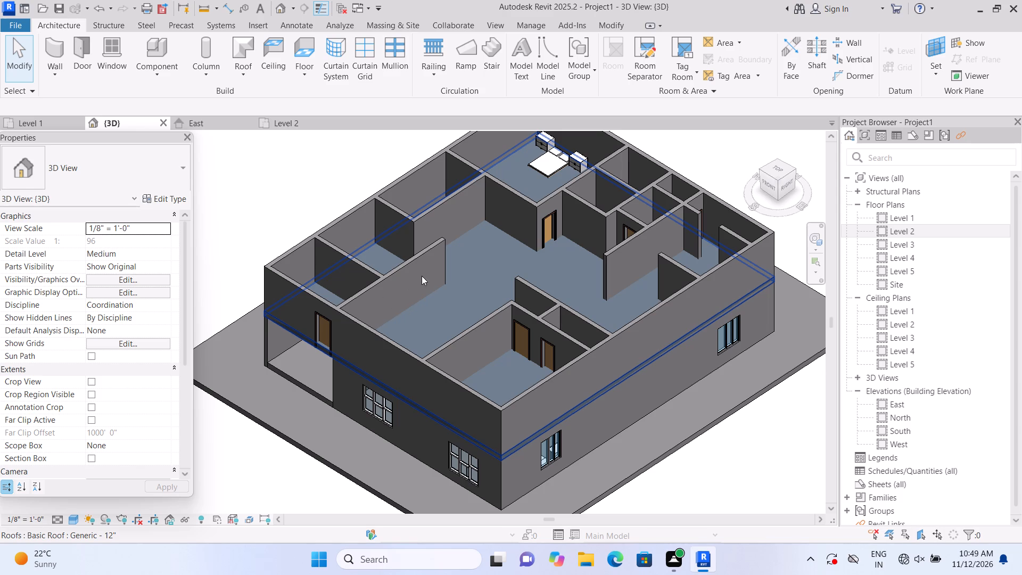
Inspect the bed and the two file cabinets in the Level 2 northwest bedroom up close in 3D.
middle_drag(355, 153, 344, 253)
scroll(572, 212, up, 2)
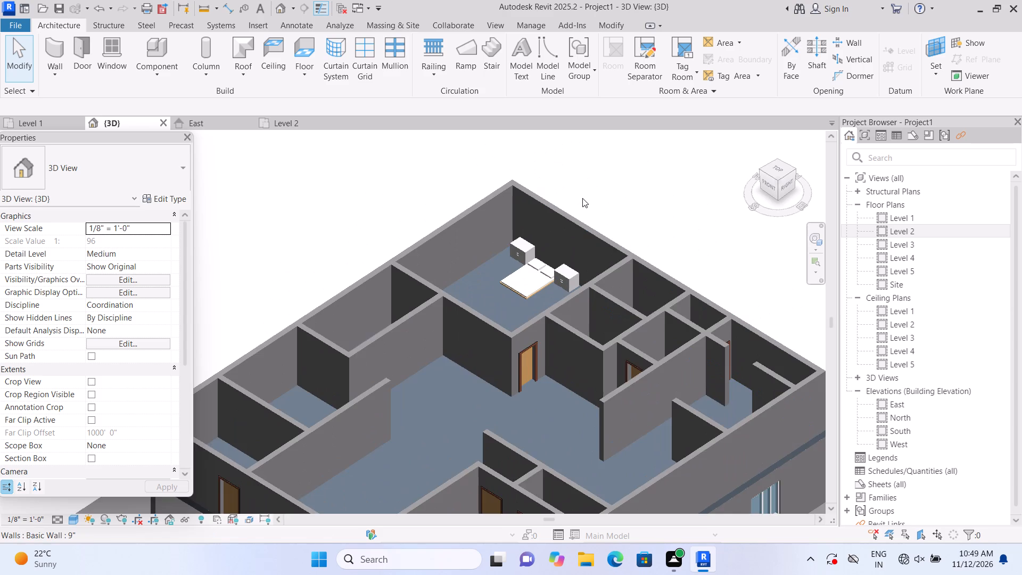
scroll(582, 197, up, 1)
middle_drag(584, 198, 635, 167)
scroll(596, 253, up, 4)
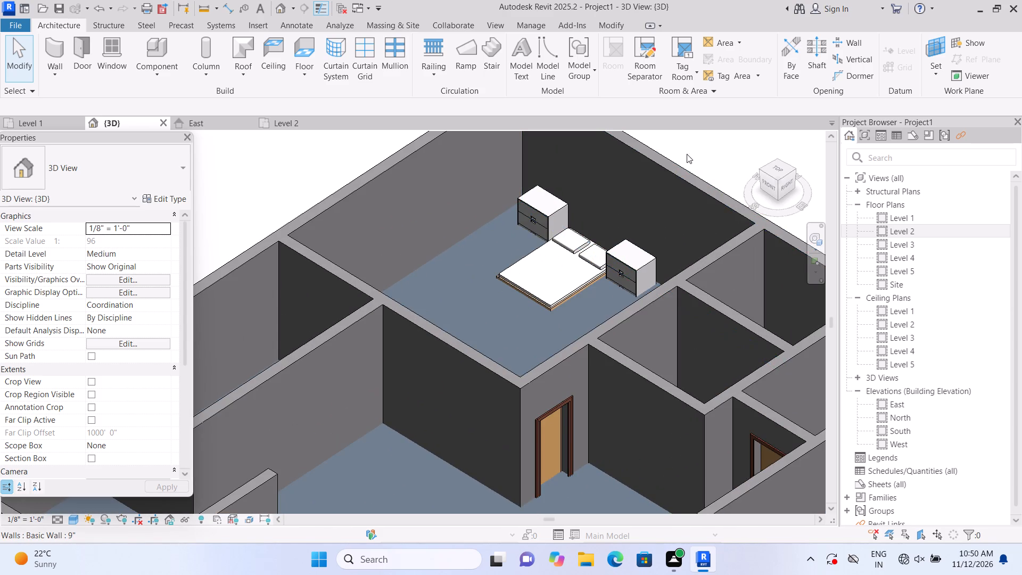
middle_drag(692, 147, 647, 183)
scroll(646, 187, up, 2)
middle_drag(623, 254, 625, 253)
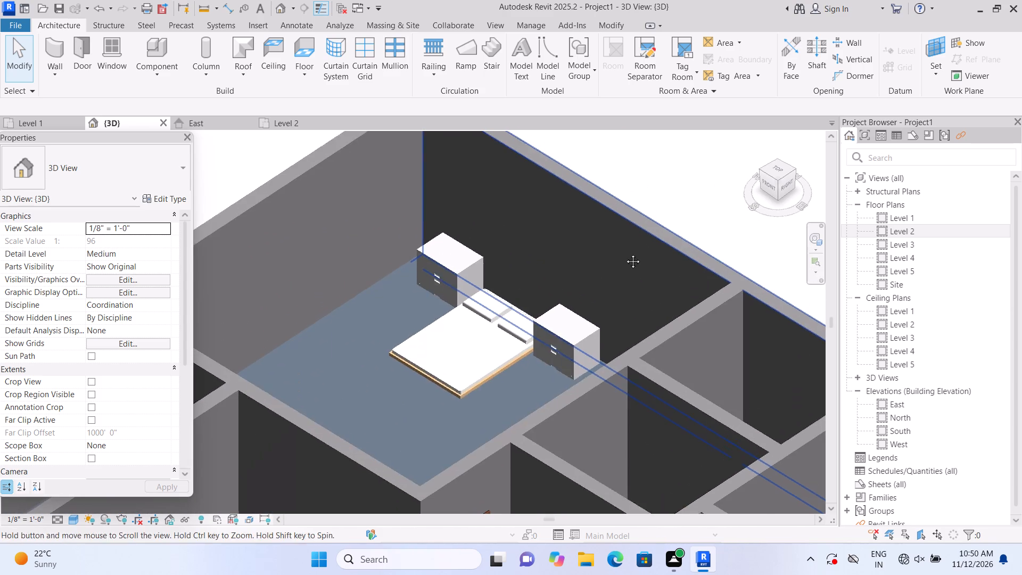
middle_drag(625, 253, 624, 231)
middle_drag(578, 247, 596, 206)
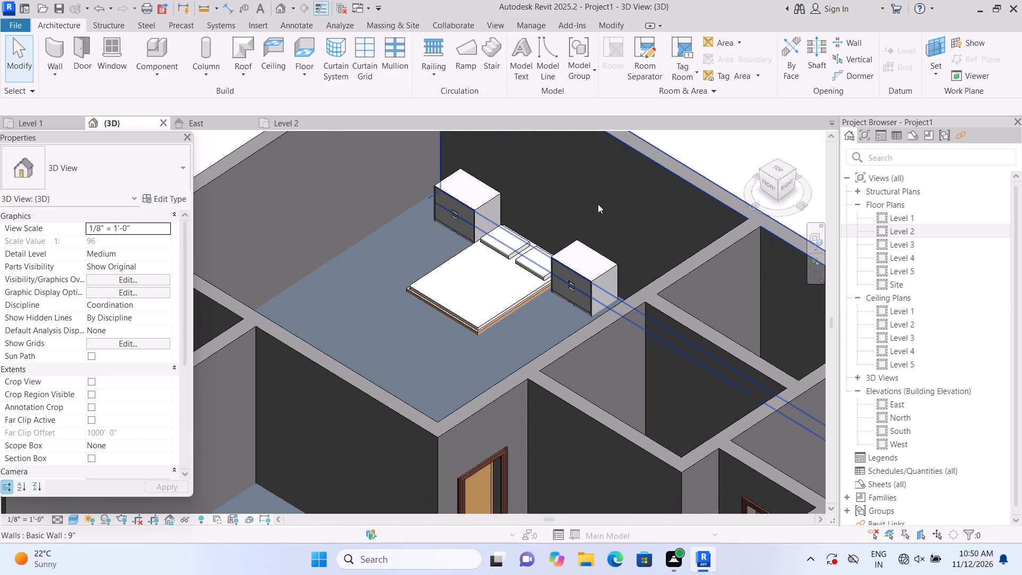
scroll(598, 204, up, 1)
middle_drag(598, 202, 589, 215)
scroll(589, 214, up, 1)
scroll(518, 306, up, 1)
scroll(518, 307, down, 5)
scroll(428, 366, up, 1)
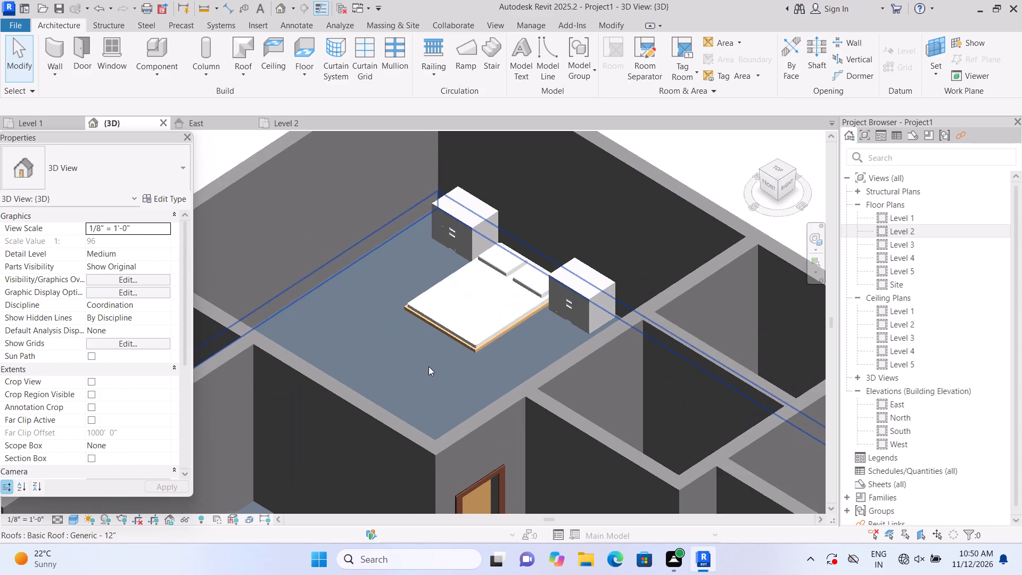
scroll(428, 366, up, 2)
scroll(427, 361, down, 13)
Examine the whole house from all sides in 3D, comparing the furniture in the Level 2 bedrooms.
middle_drag(507, 286, 559, 218)
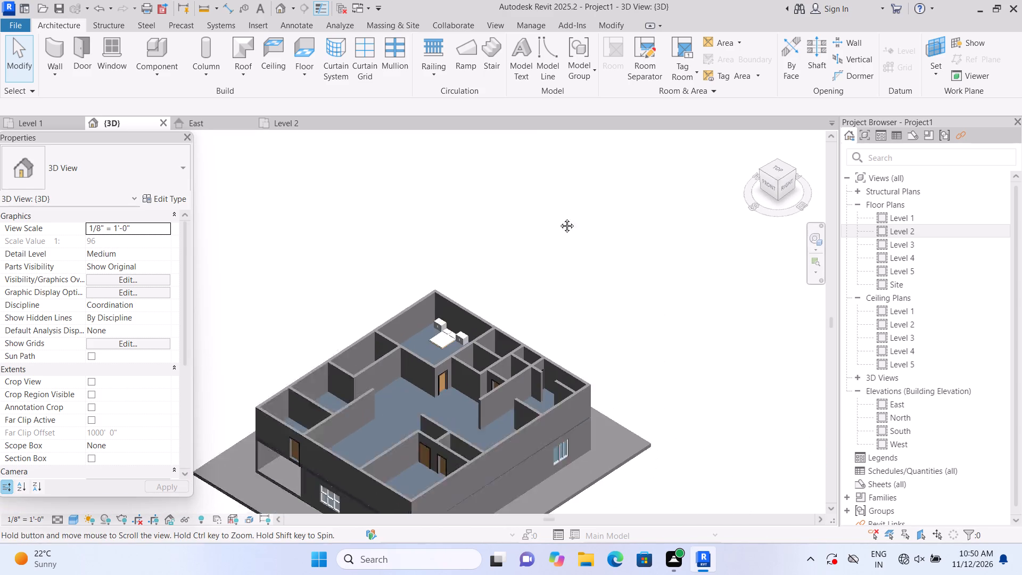
middle_drag(559, 218, 611, 160)
scroll(603, 209, up, 2)
scroll(653, 464, up, 2)
middle_drag(653, 464, 669, 405)
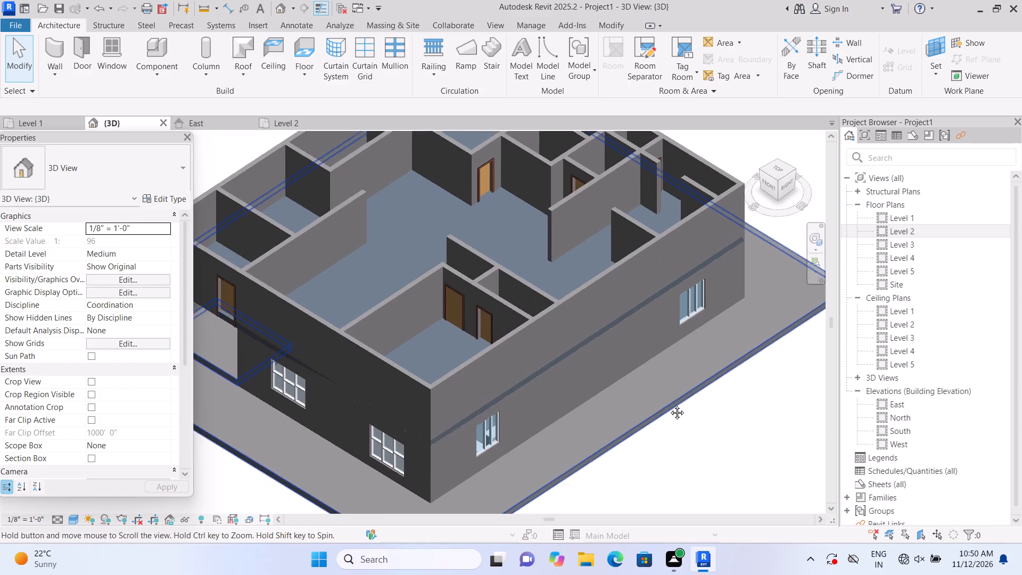
middle_drag(669, 405, 673, 398)
scroll(673, 400, down, 3)
scroll(680, 357, up, 1)
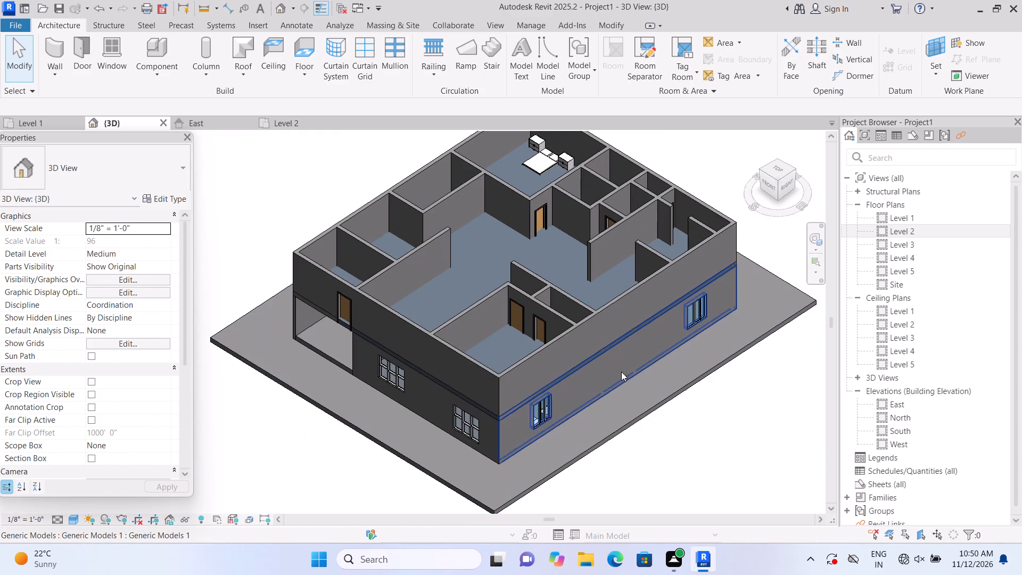
shift+middle_drag(628, 475, 748, 531)
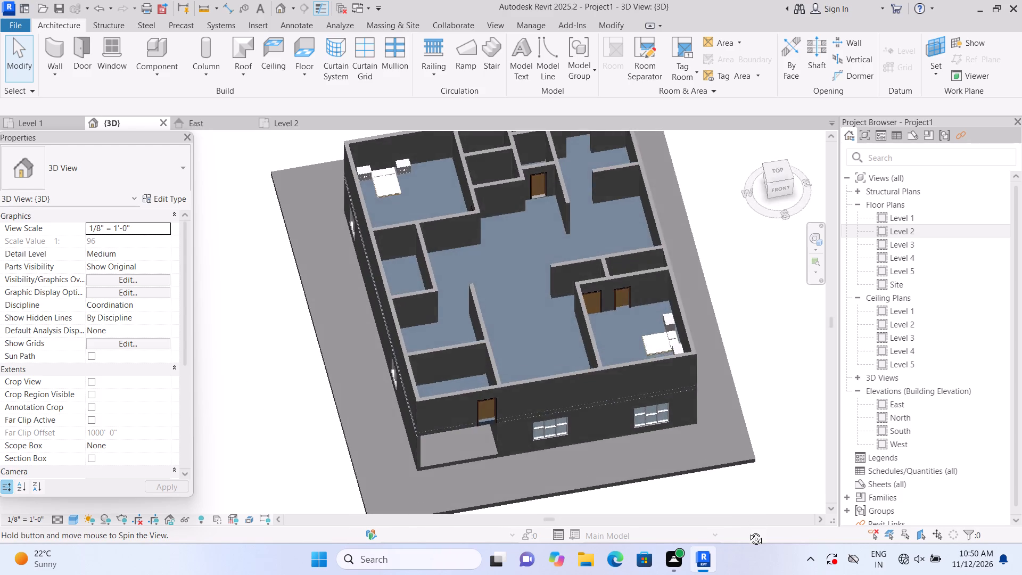
shift+middle_drag(748, 531, 1021, 470)
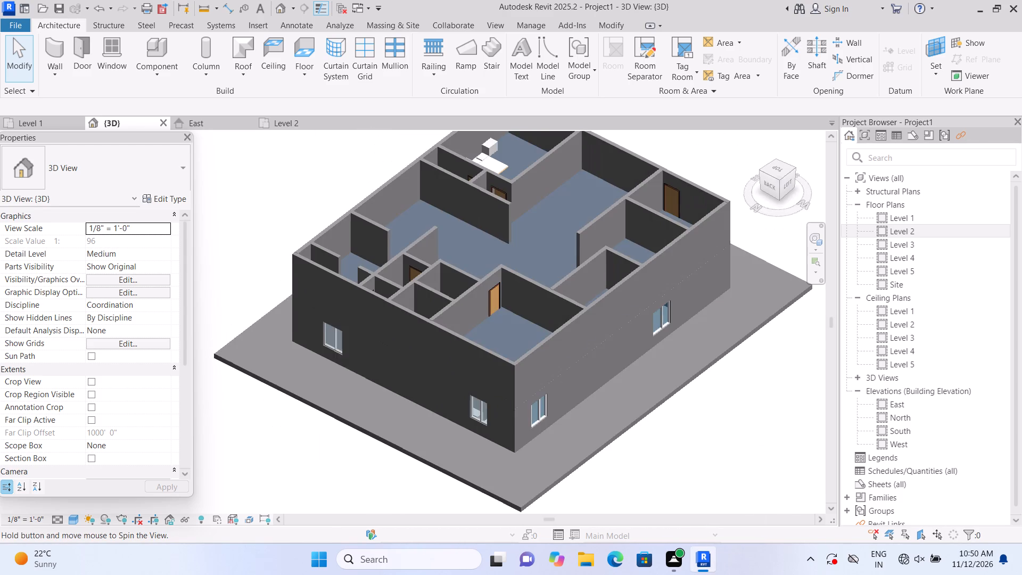
shift+middle_drag(1021, 470, 902, 463)
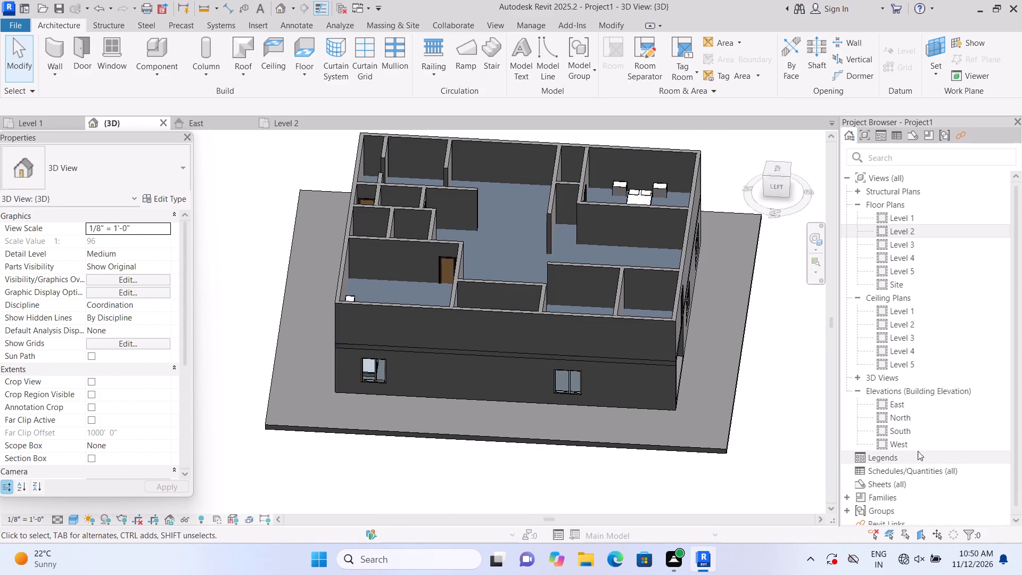
shift+middle_drag(773, 406, 714, 441)
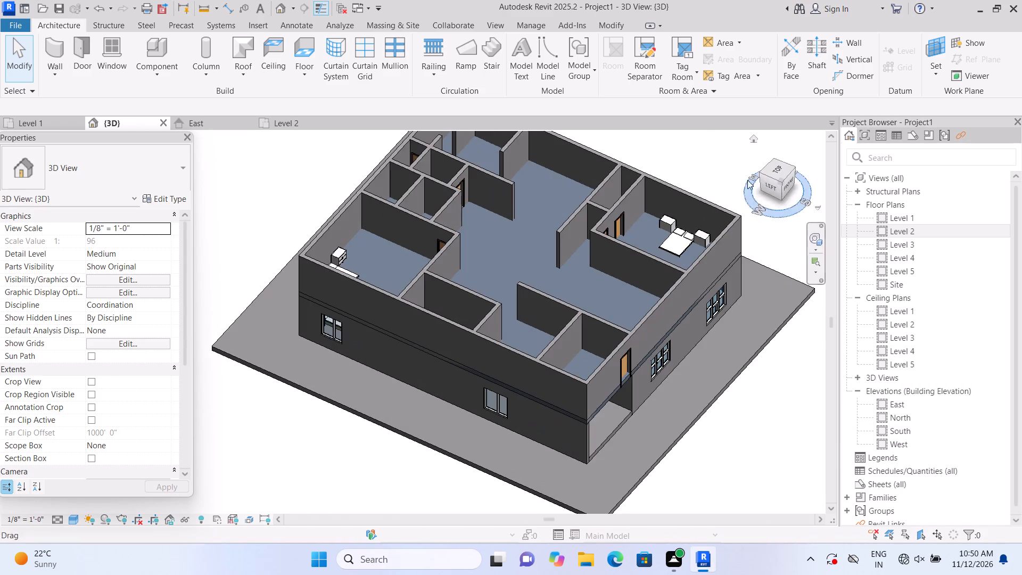
Rotate the file cabinet north of the southeast bedroom's bed by two quarter turns so its drawers face the room.
scroll(667, 233, up, 5)
middle_drag(679, 232, 598, 300)
scroll(598, 322, up, 8)
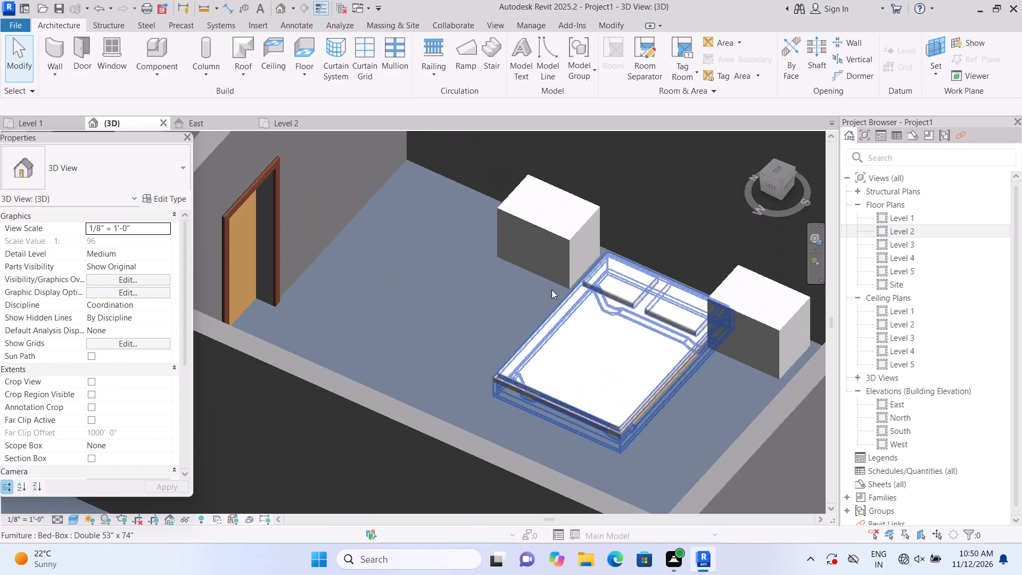
click(547, 248)
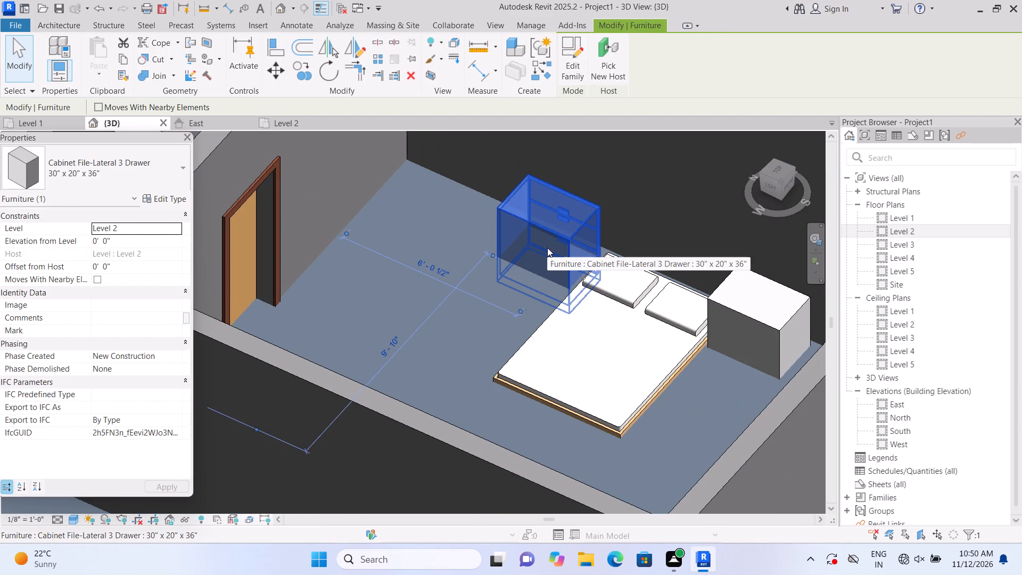
key(space)
key(space)
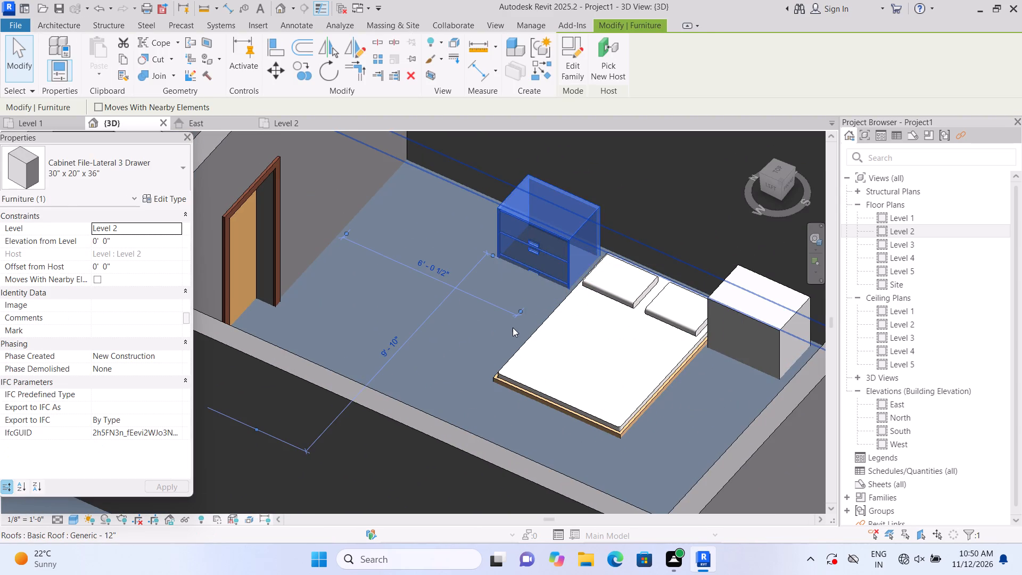
key(Escape)
Rotate the file cabinet south of the southeast bedroom's bed by two quarter turns so its drawers face the room.
middle_drag(527, 311, 407, 291)
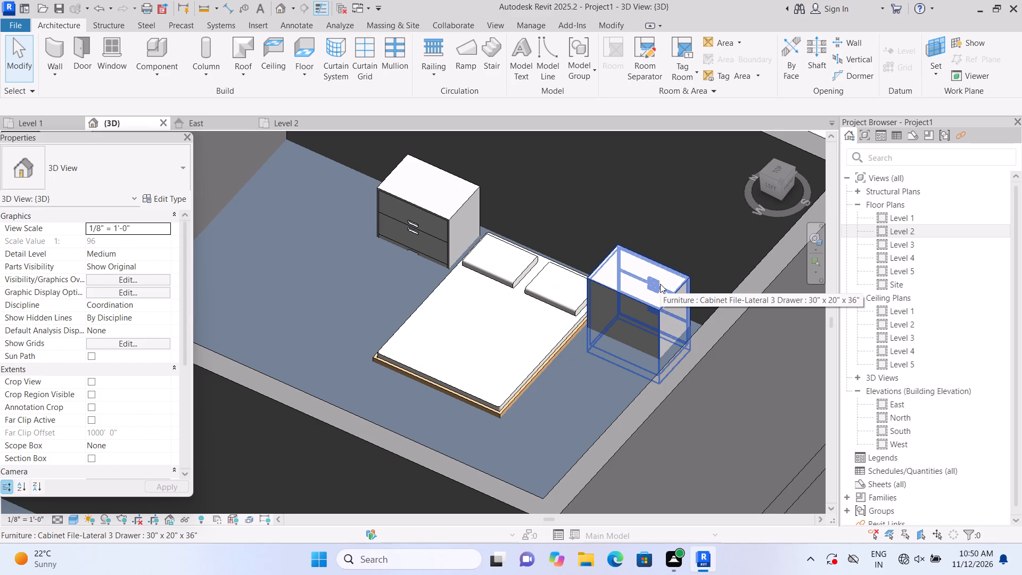
click(660, 284)
key(space)
key(space)
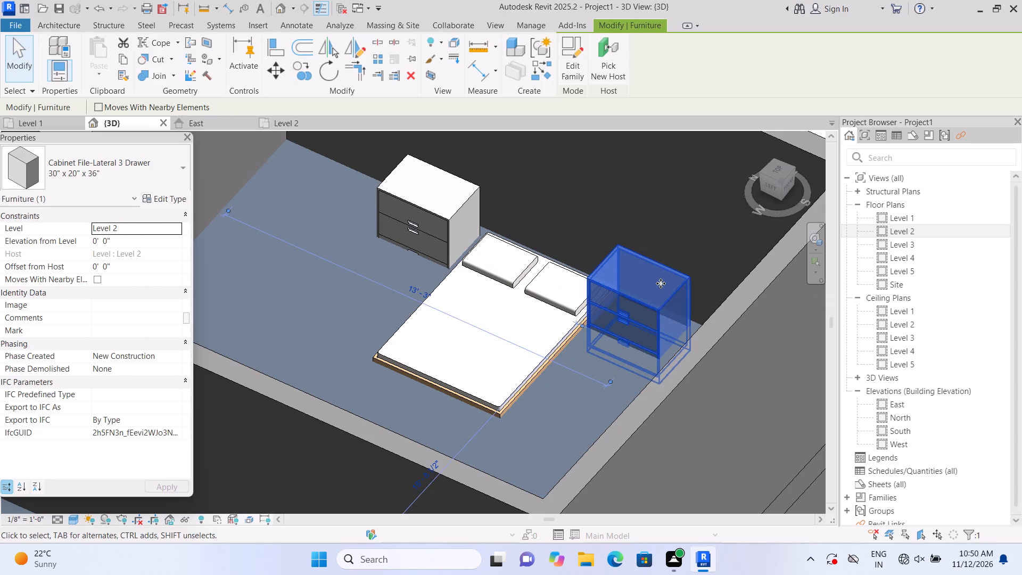
key(Escape)
Check the southeast bedroom's bed and turned cabinets in 3D, both up close and among the surrounding rooms.
scroll(661, 283, down, 7)
middle_drag(760, 282, 720, 291)
scroll(650, 334, up, 3)
middle_drag(742, 265, 708, 310)
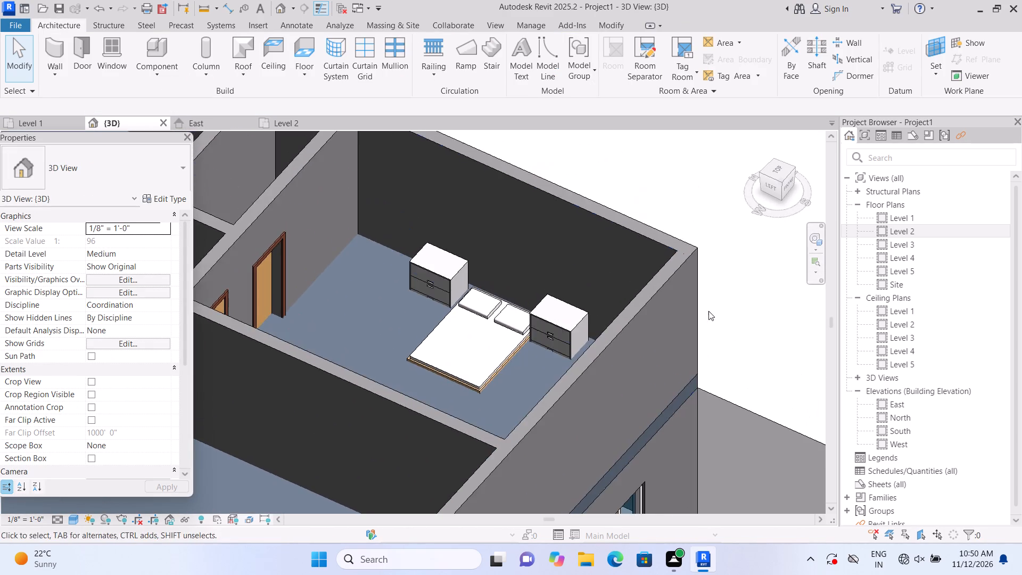
scroll(537, 319, up, 3)
middle_click(703, 154)
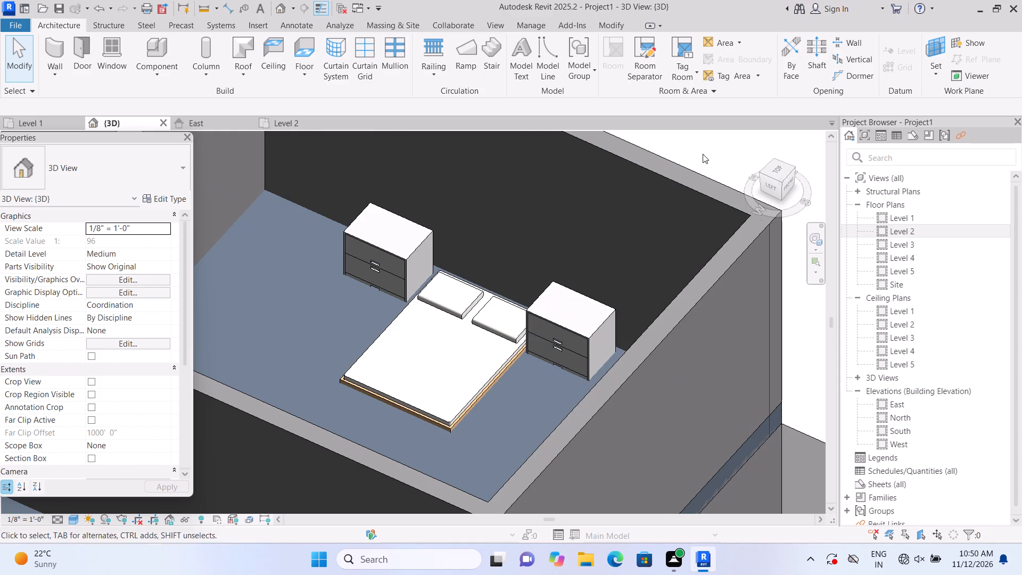
scroll(702, 159, down, 9)
middle_drag(708, 144, 720, 219)
scroll(655, 179, up, 1)
middle_drag(655, 178, 703, 172)
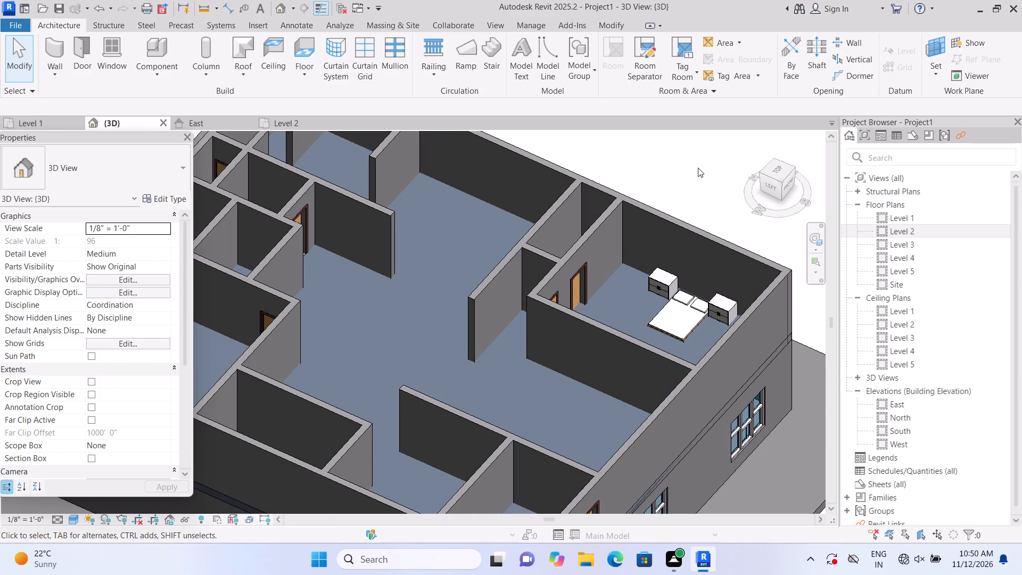
scroll(698, 168, down, 2)
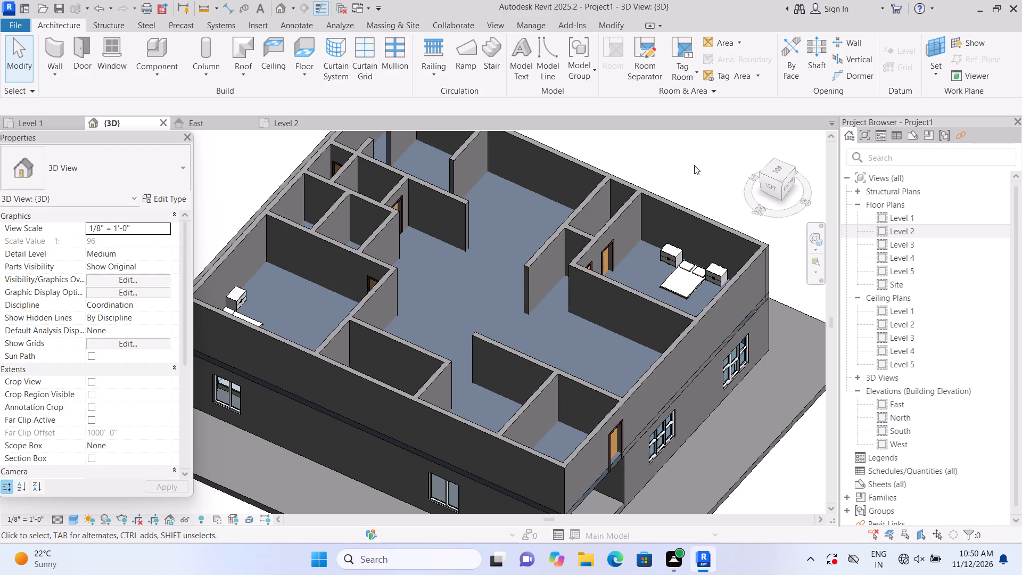
Examine the Level 2 interior and the house's south and east exterior walls and windows in 3D.
shift+middle_drag(683, 178, 714, 152)
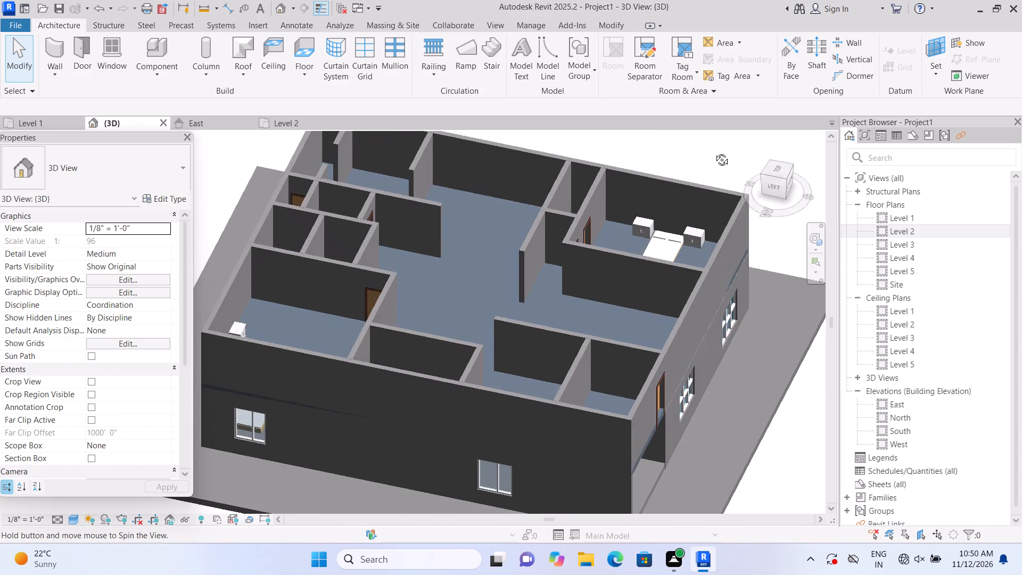
shift+middle_drag(714, 152, 715, 151)
shift+middle_drag(722, 152, 482, 269)
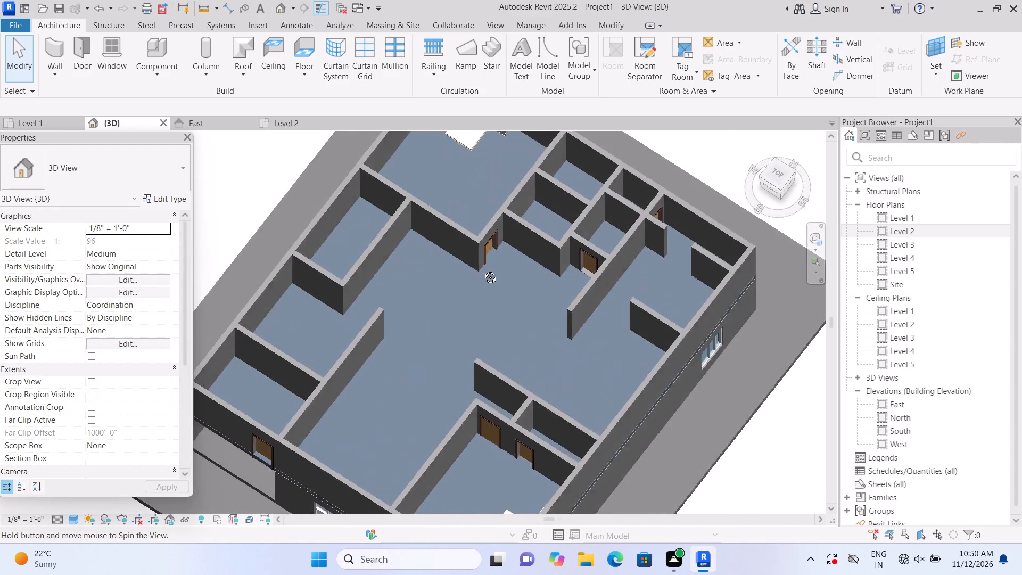
shift+middle_drag(482, 269, 497, 164)
scroll(505, 207, up, 2)
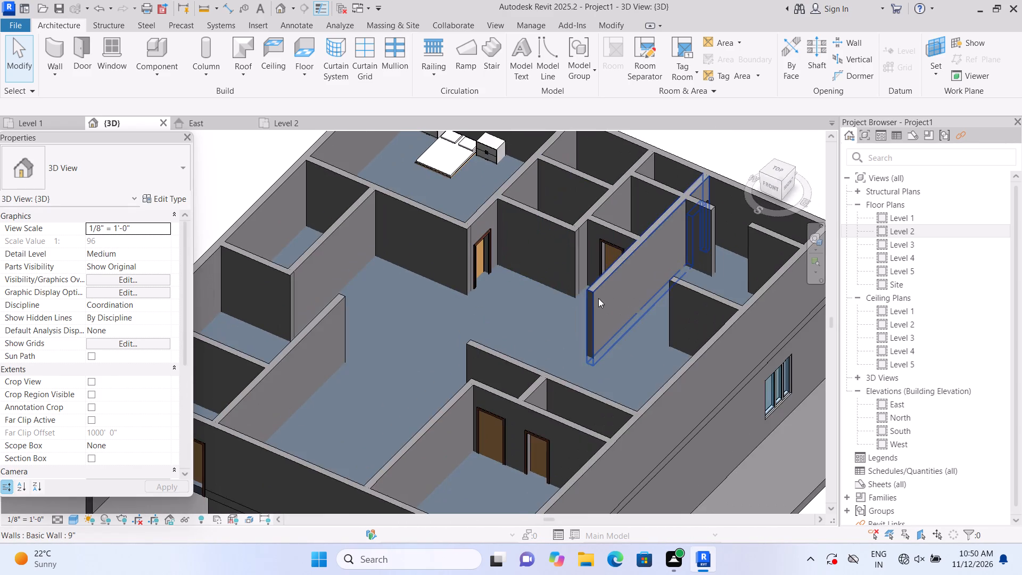
scroll(599, 262, down, 3)
scroll(616, 306, down, 2)
shift+middle_drag(693, 448, 683, 316)
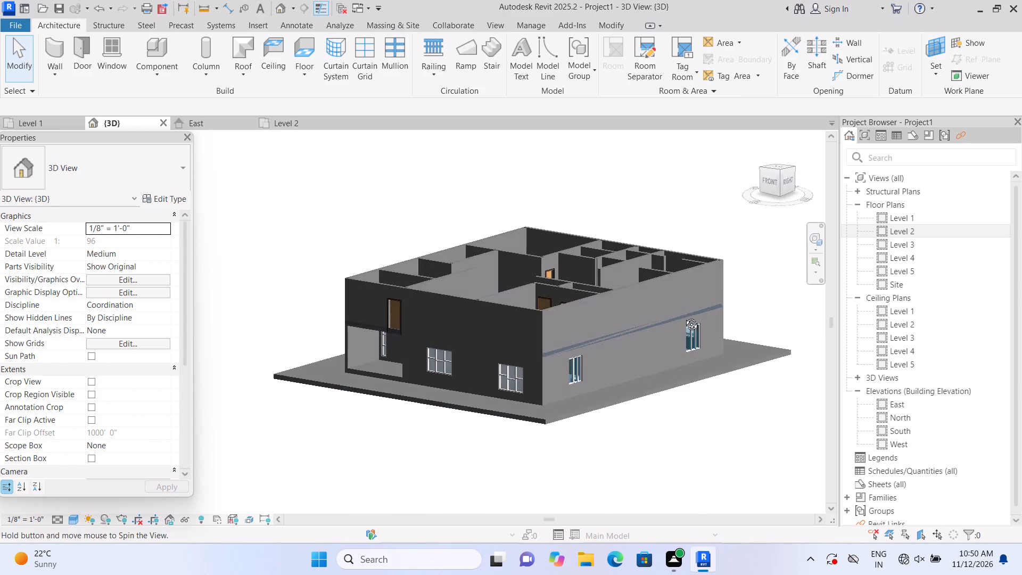
shift+middle_drag(683, 316, 660, 343)
scroll(563, 331, up, 3)
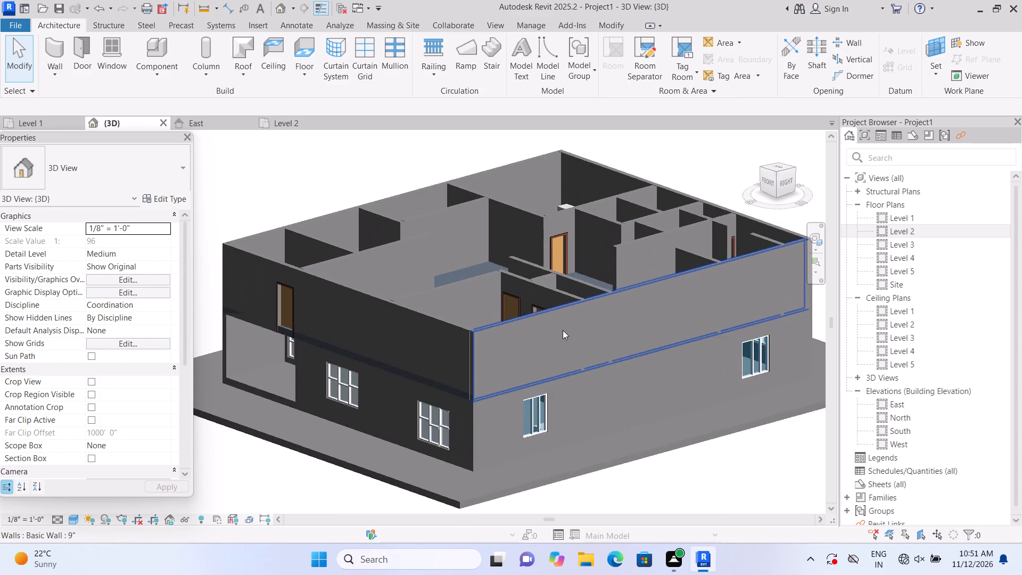
scroll(568, 326, up, 2)
scroll(578, 319, down, 3)
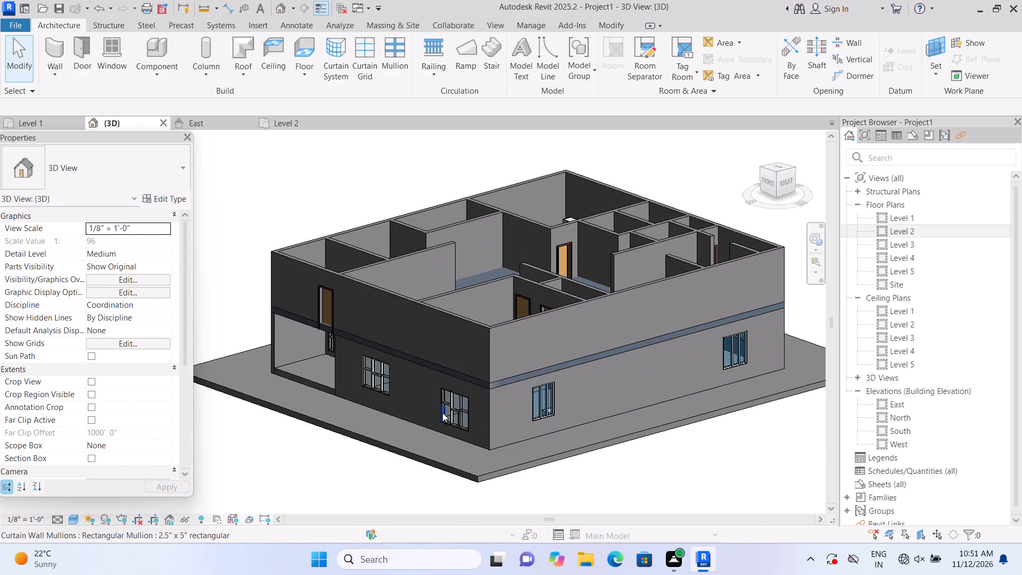
Examine the house's front and east exterior walls, doors and windows, and its open upper level in 3D.
middle_drag(269, 469, 325, 407)
middle_drag(348, 397, 310, 419)
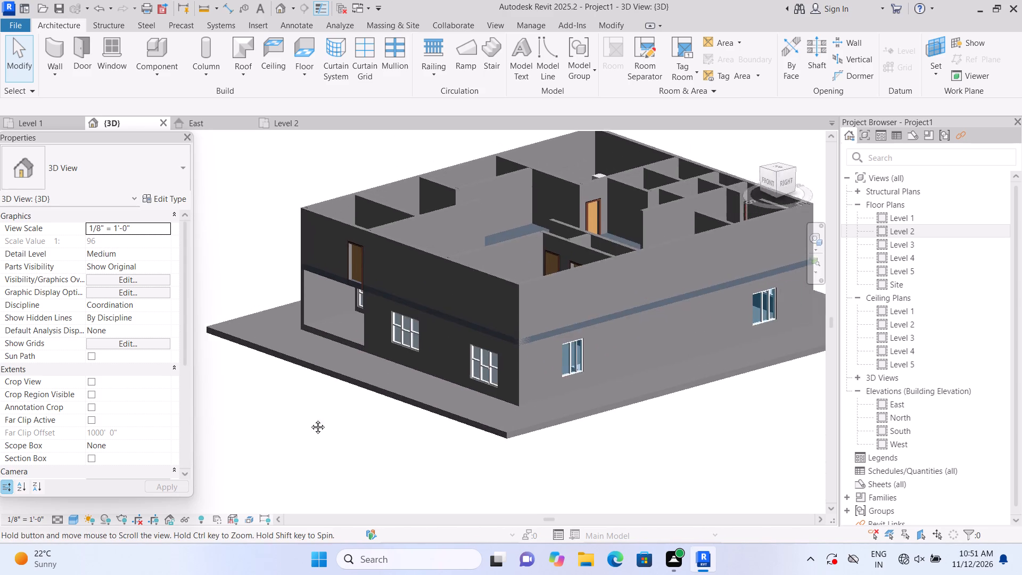
middle_drag(310, 419, 280, 430)
scroll(281, 430, up, 3)
scroll(308, 415, down, 2)
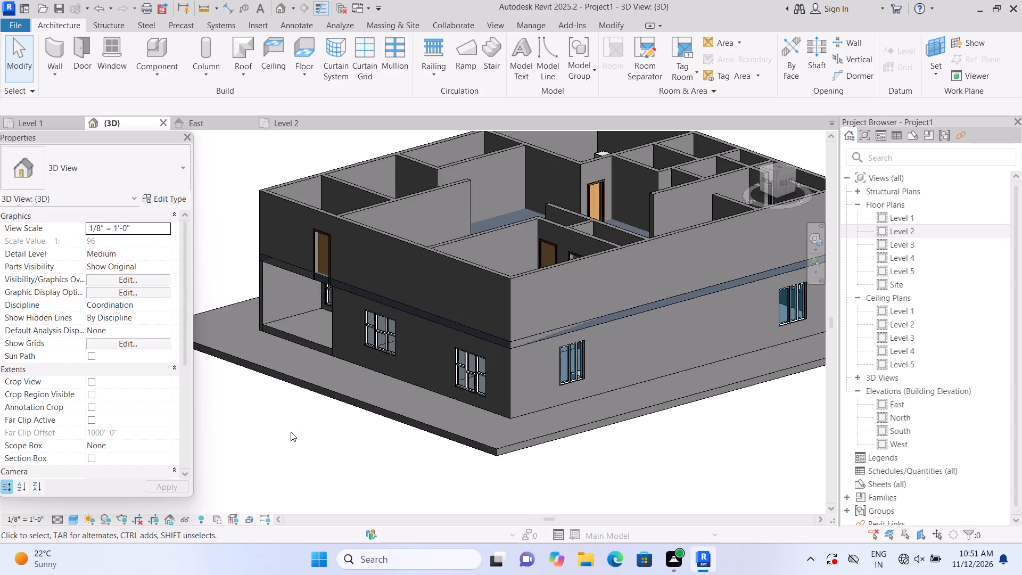
shift+middle_drag(291, 433, 408, 361)
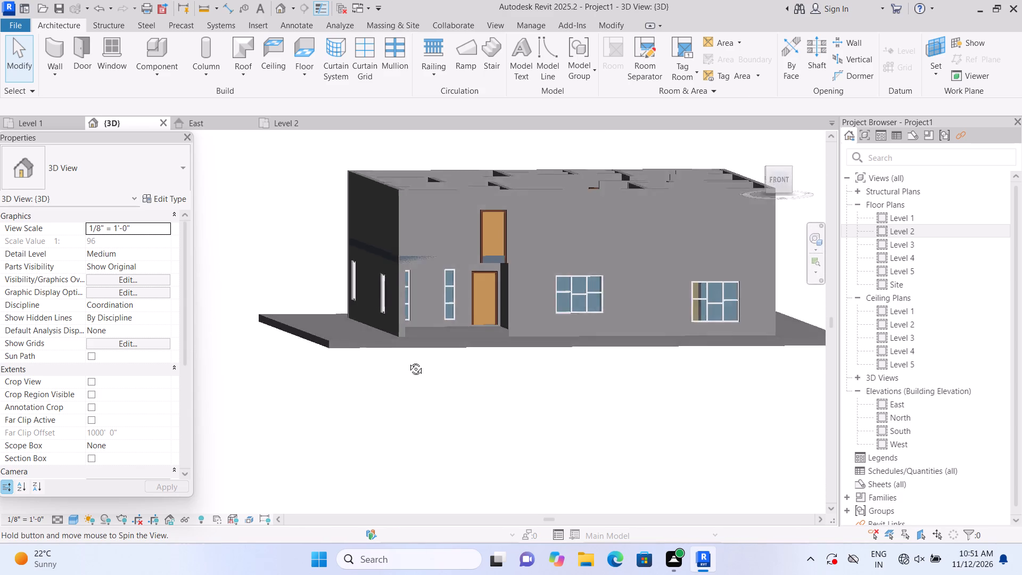
shift+middle_drag(408, 361, 350, 404)
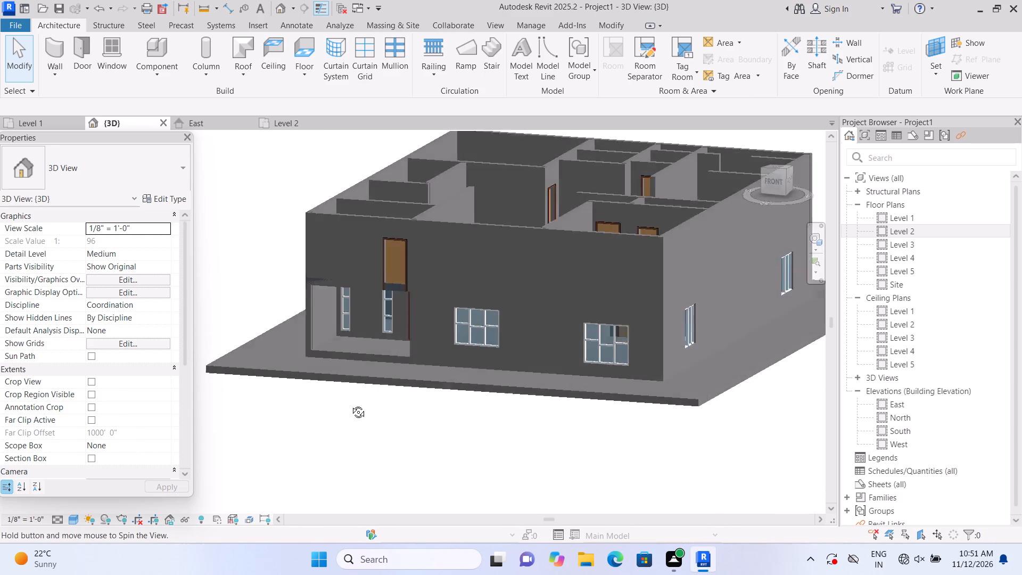
shift+middle_drag(350, 404, 319, 417)
scroll(320, 414, down, 2)
scroll(322, 414, up, 1)
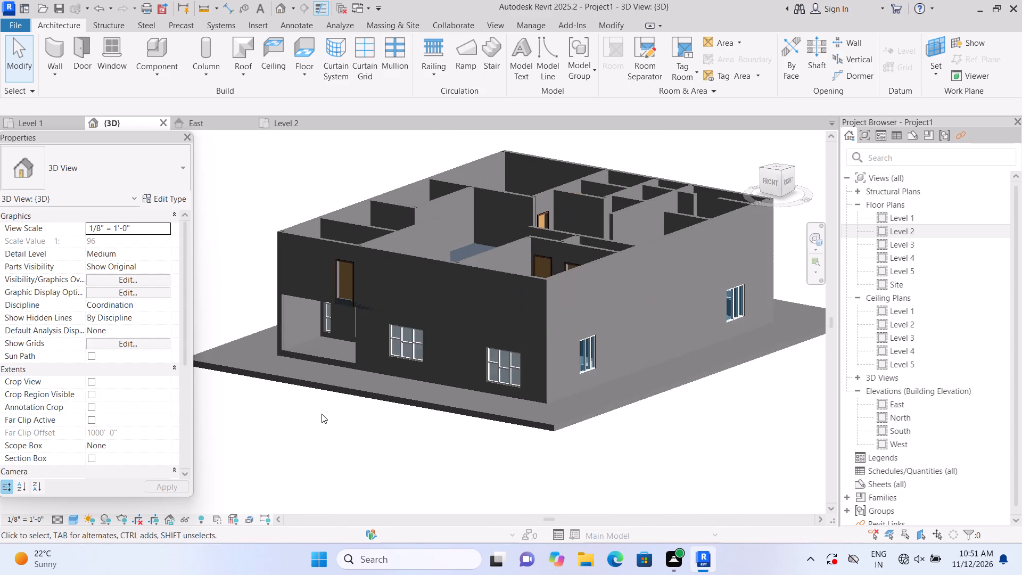
Open the Level 2 floor plan.
double_click(883, 244)
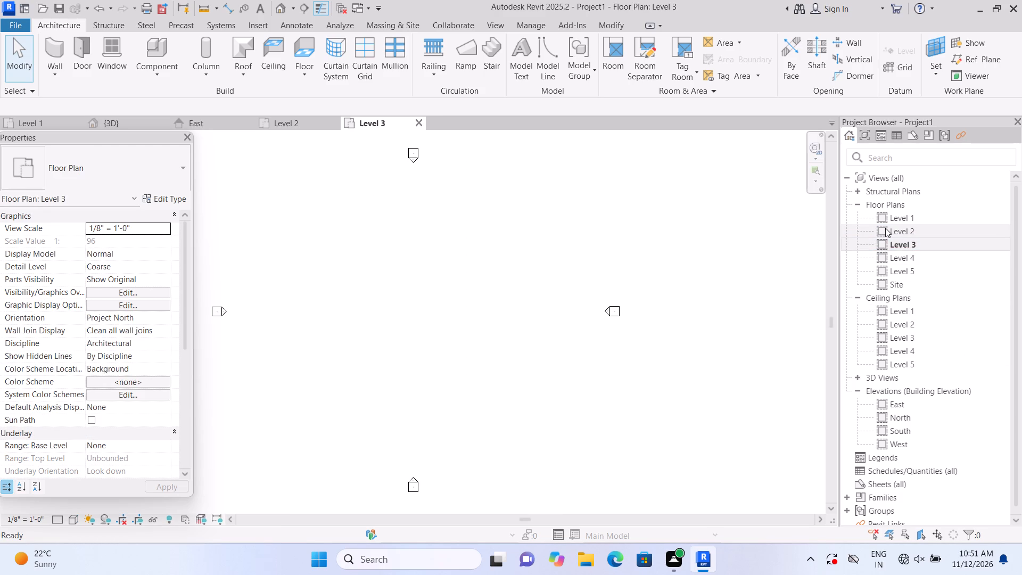
double_click(881, 230)
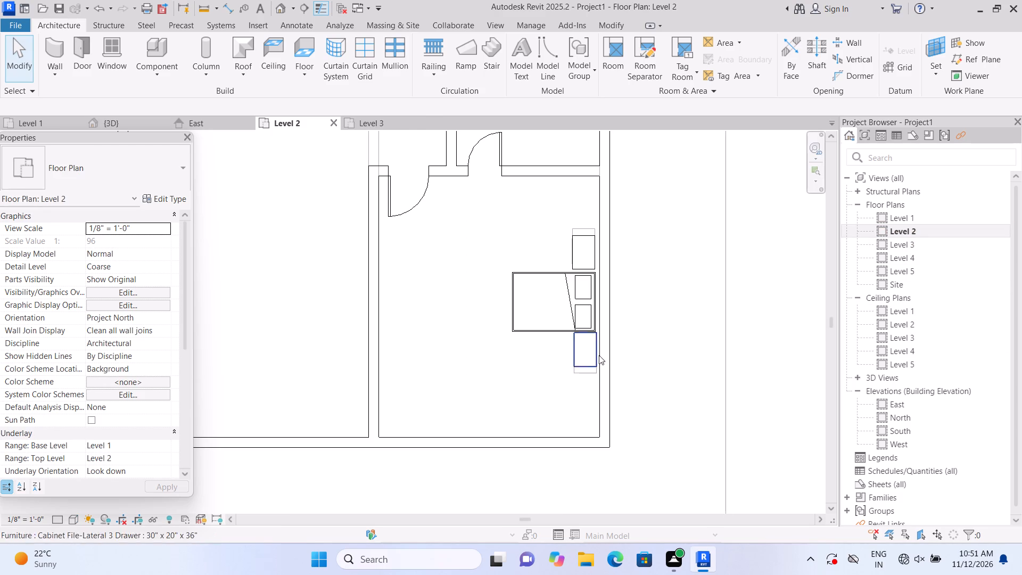
Load the Table-Dining Round w Chairs family from the Tables folder of the furniture library.
scroll(605, 346, down, 4)
scroll(654, 310, down, 3)
middle_drag(650, 319, 653, 368)
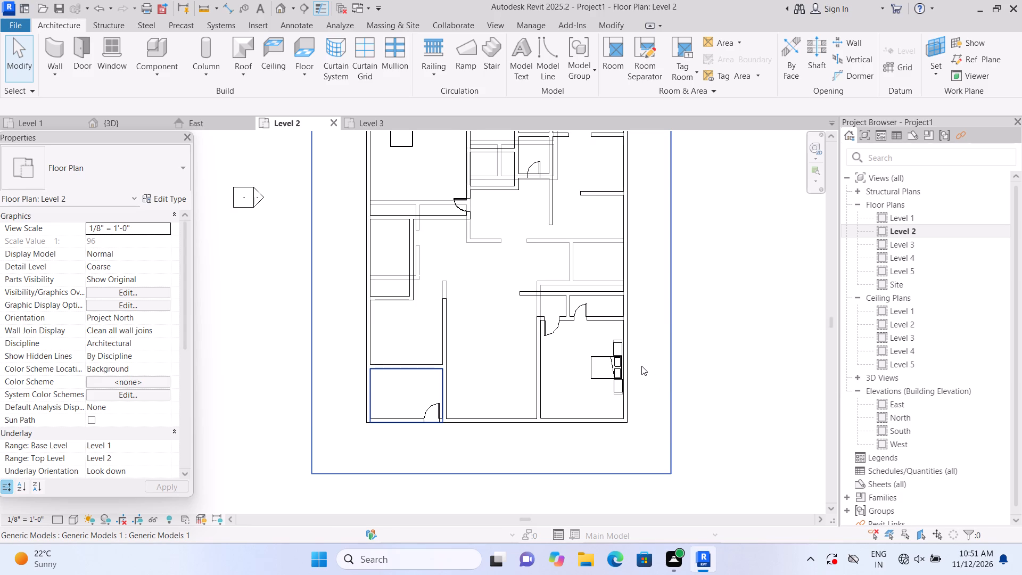
middle_drag(493, 347, 427, 467)
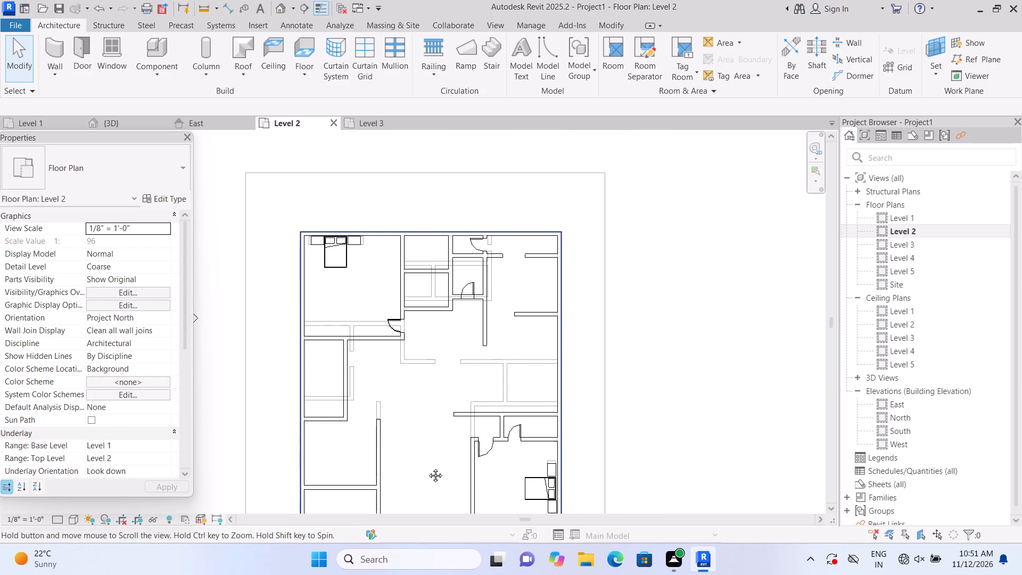
middle_drag(427, 467, 465, 393)
scroll(467, 394, up, 1)
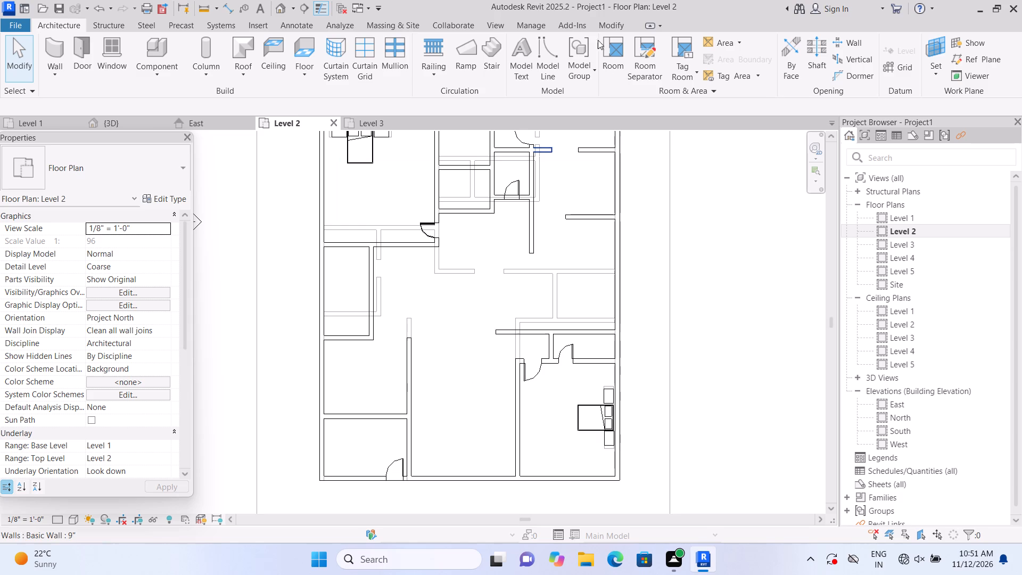
click(160, 50)
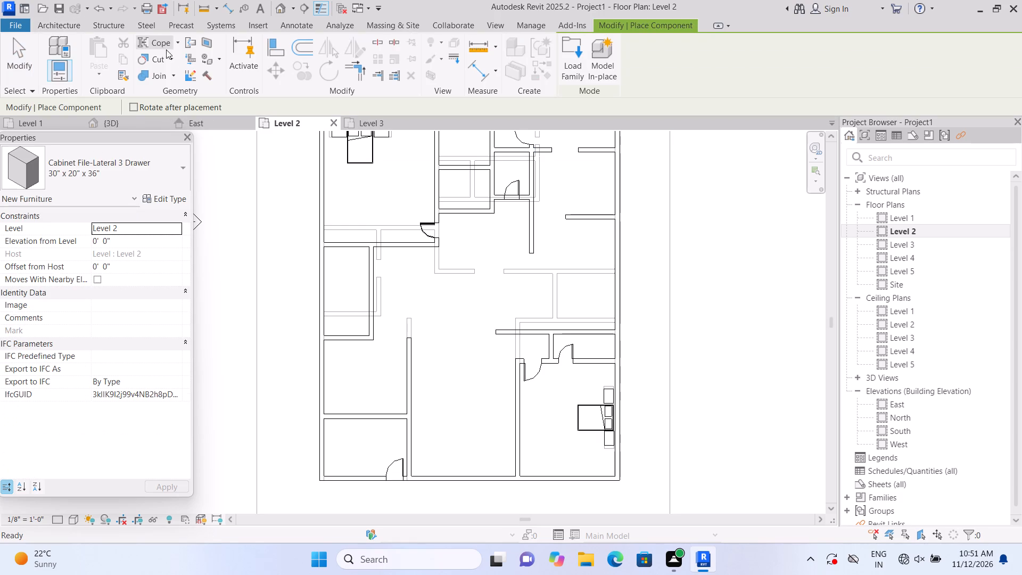
double_click(570, 71)
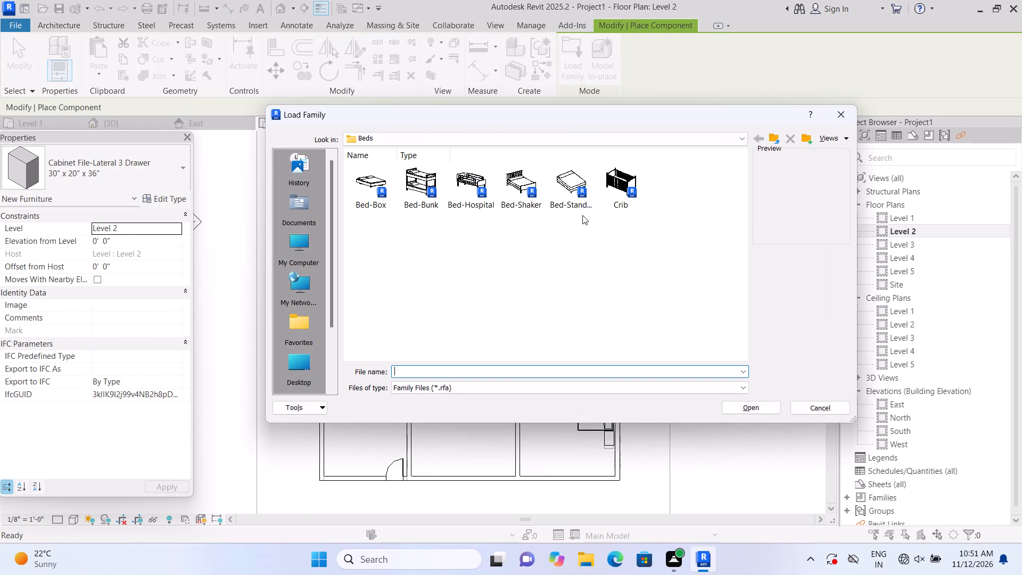
click(777, 143)
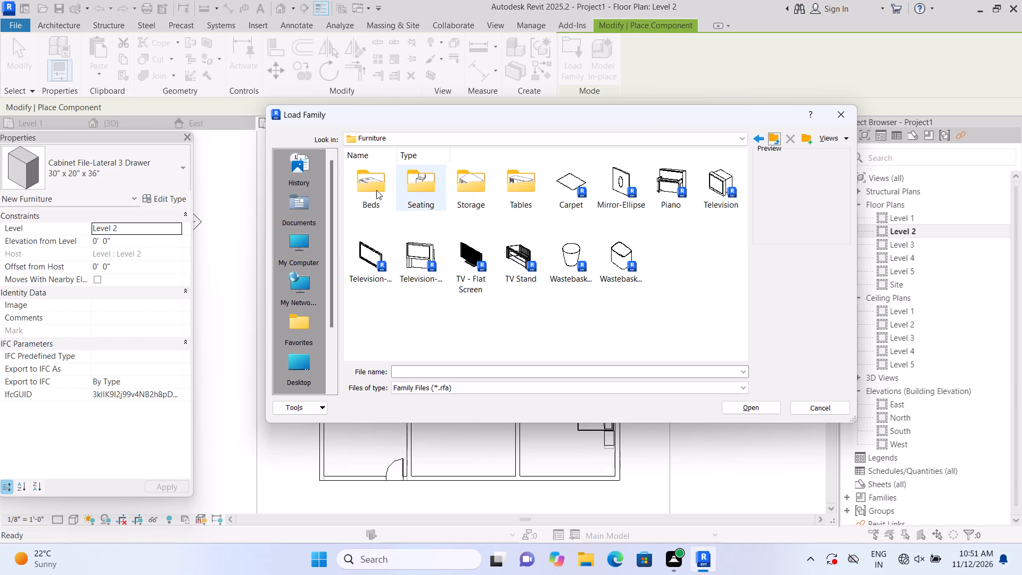
double_click(409, 183)
scroll(582, 242, down, 2)
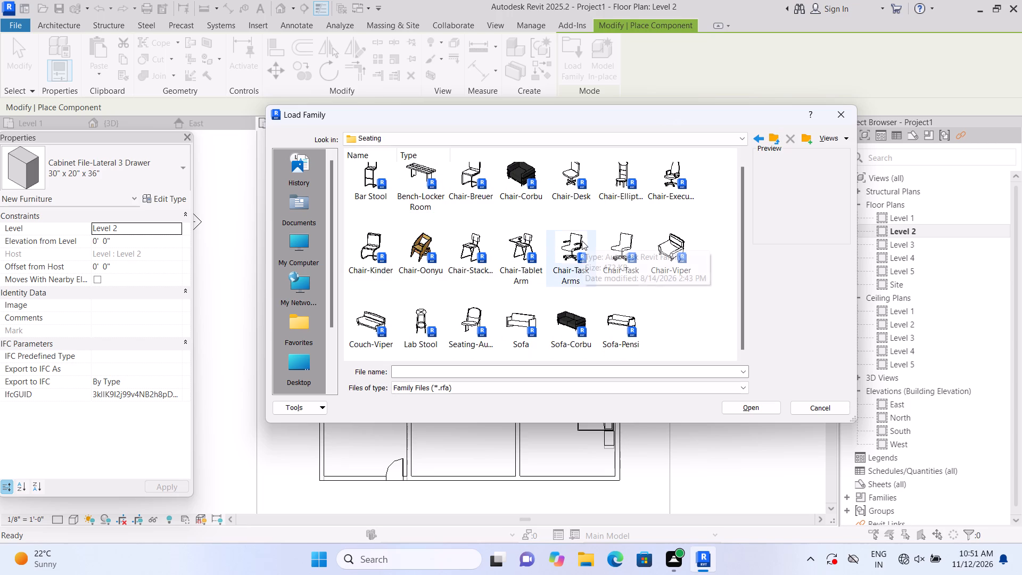
click(771, 139)
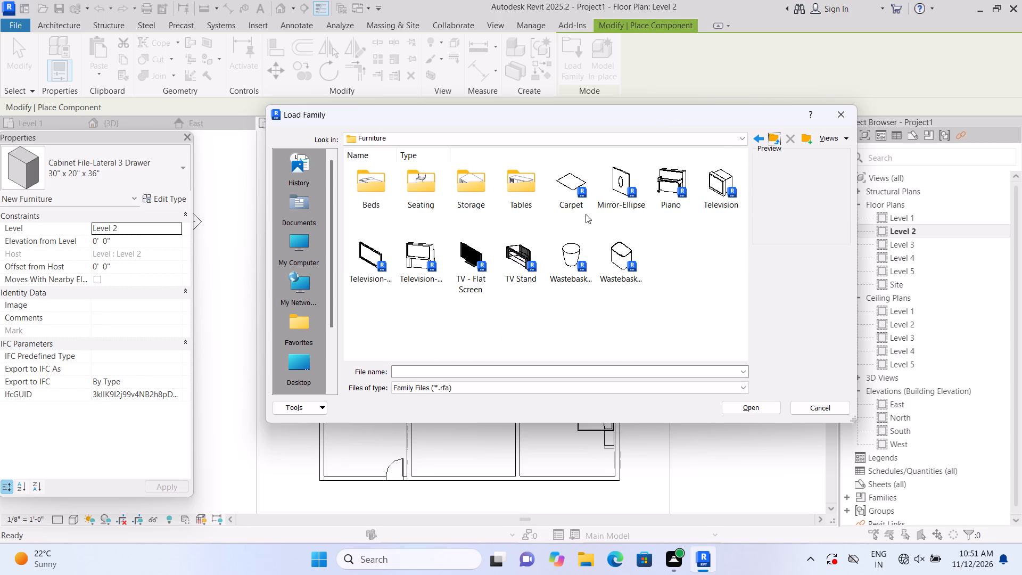
double_click(517, 202)
scroll(565, 249, down, 2)
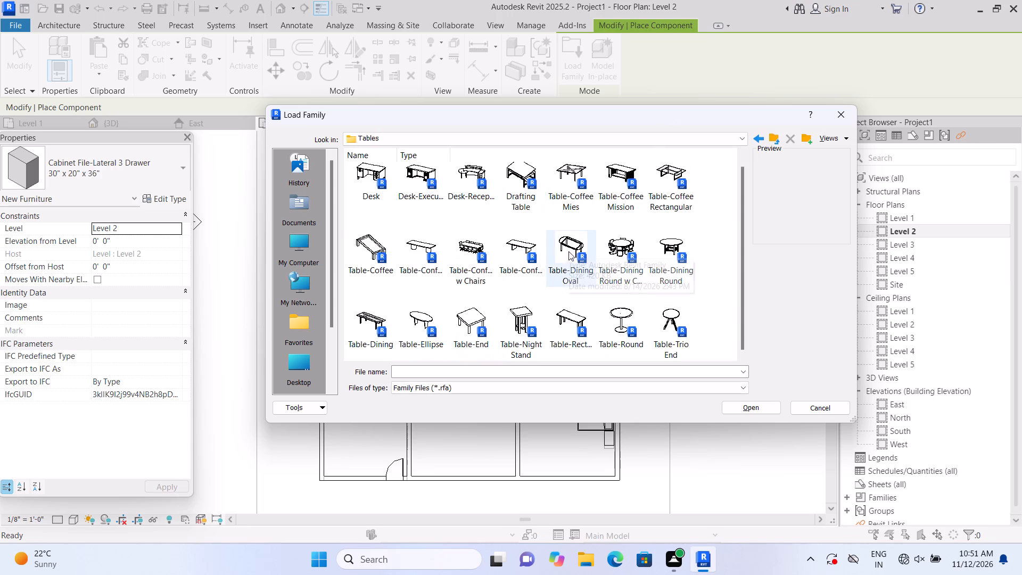
scroll(575, 260, down, 1)
click(625, 256)
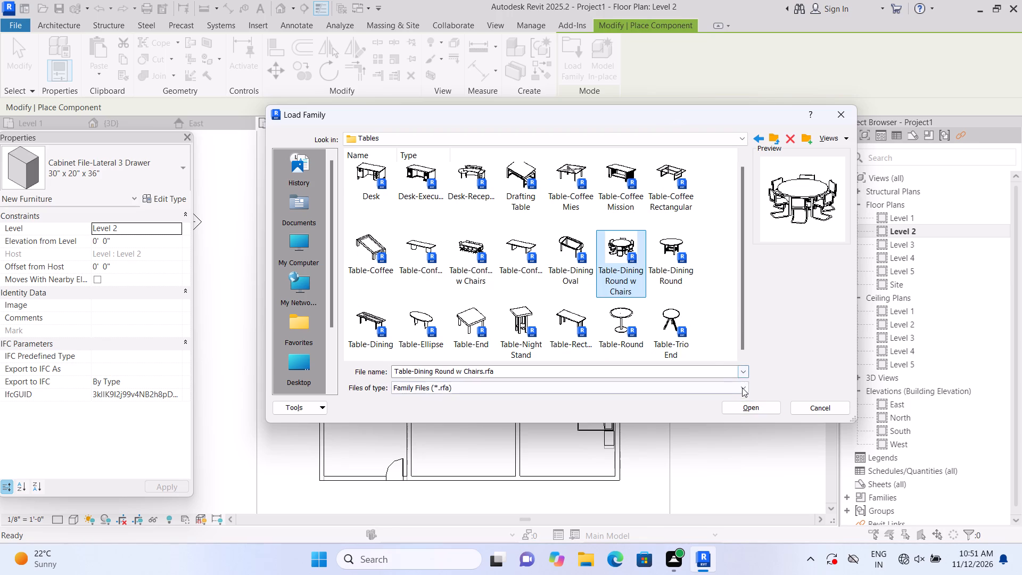
double_click(747, 404)
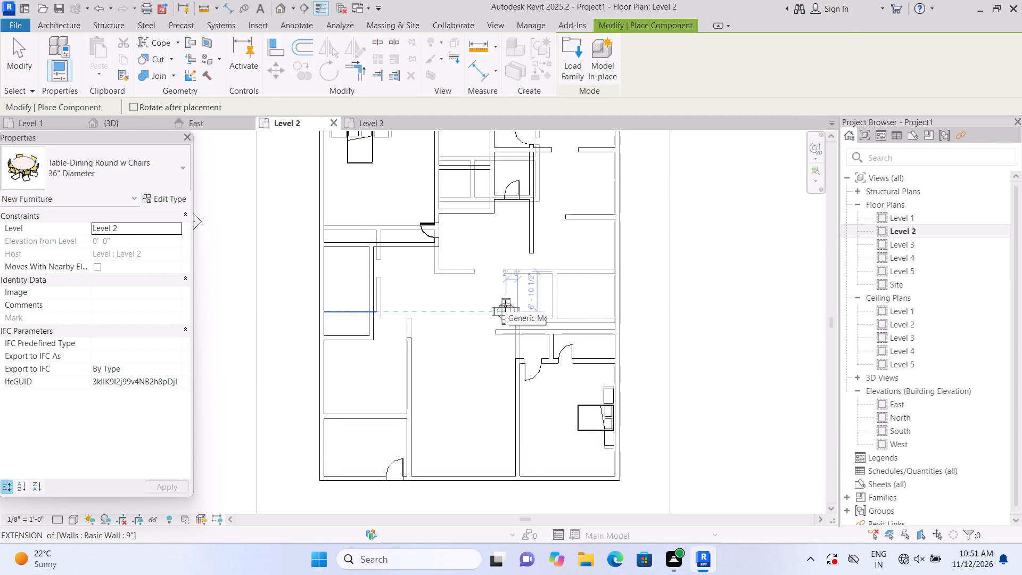
Place a 36" diameter round dining table with chairs about 7'-0" from the east exterior wall, north of the southeast bedroom's closet area.
scroll(497, 294, up, 1)
middle_drag(496, 295, 419, 326)
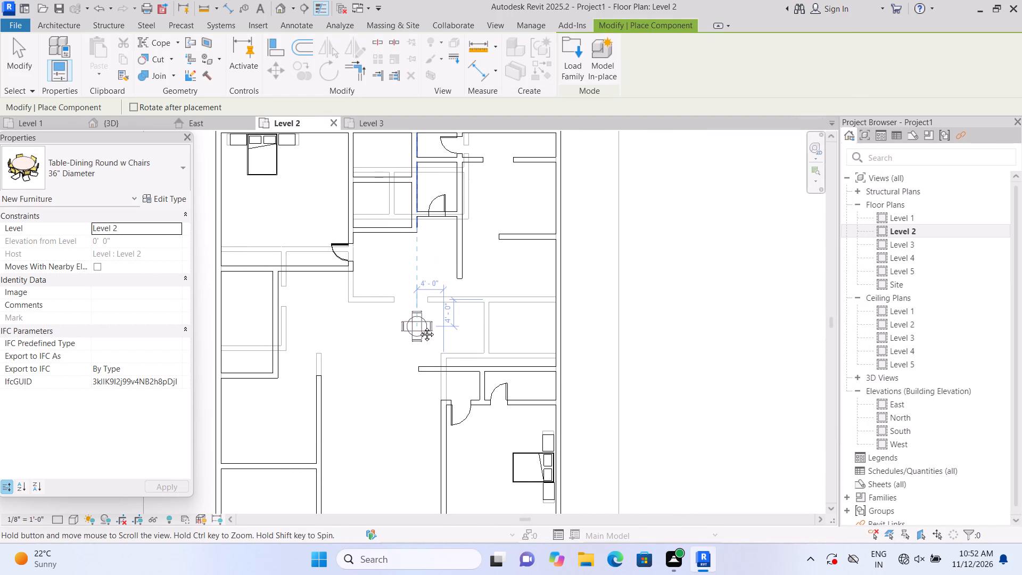
middle_drag(419, 326, 418, 326)
scroll(540, 308, up, 3)
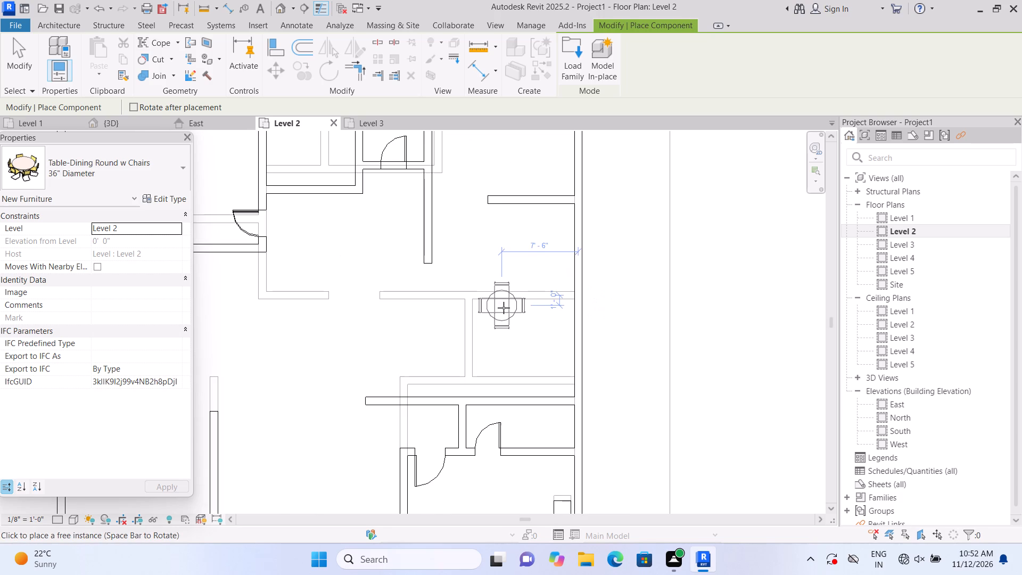
scroll(500, 311, up, 3)
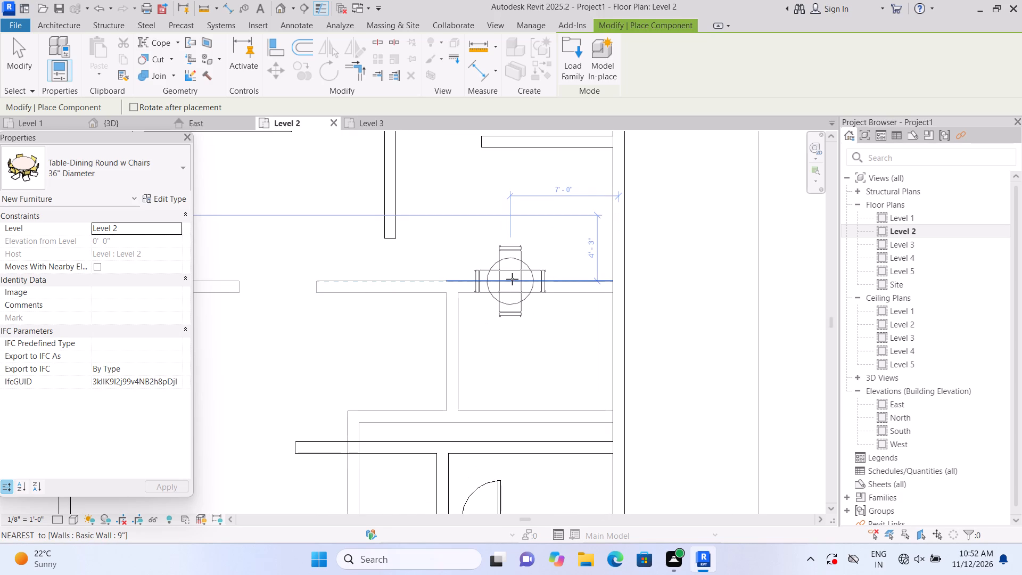
click(512, 279)
Place a second 36" diameter round dining table with chairs in the open central hall, southwest of the first, and finish placing.
scroll(363, 346, down, 3)
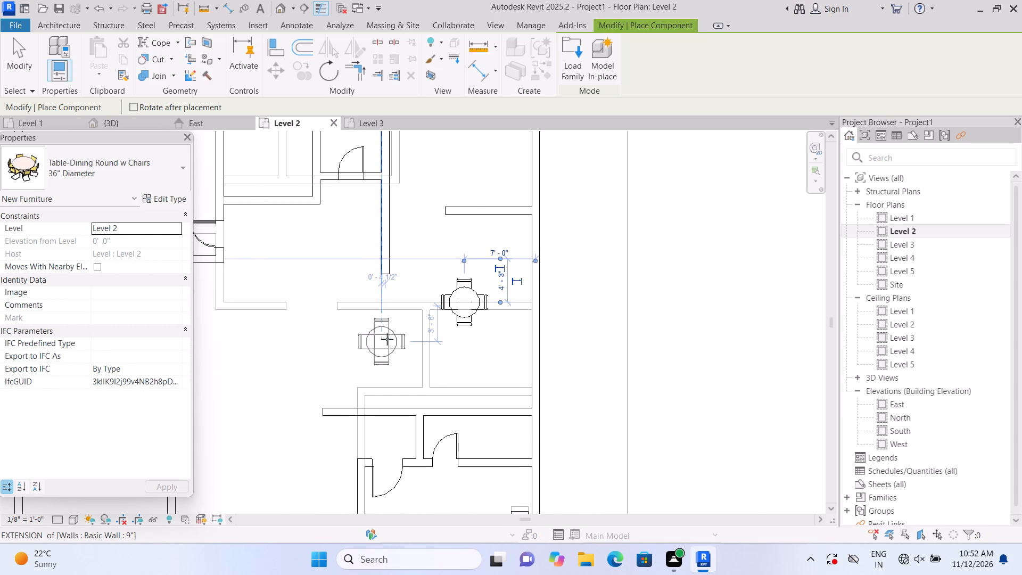
middle_drag(401, 339, 564, 280)
scroll(414, 306, up, 1)
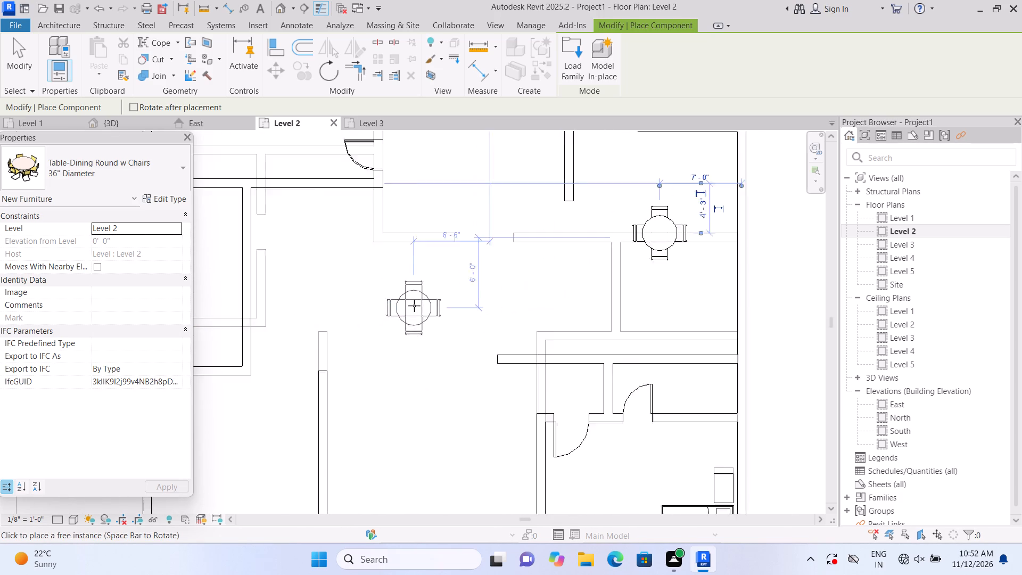
scroll(414, 306, up, 1)
click(414, 303)
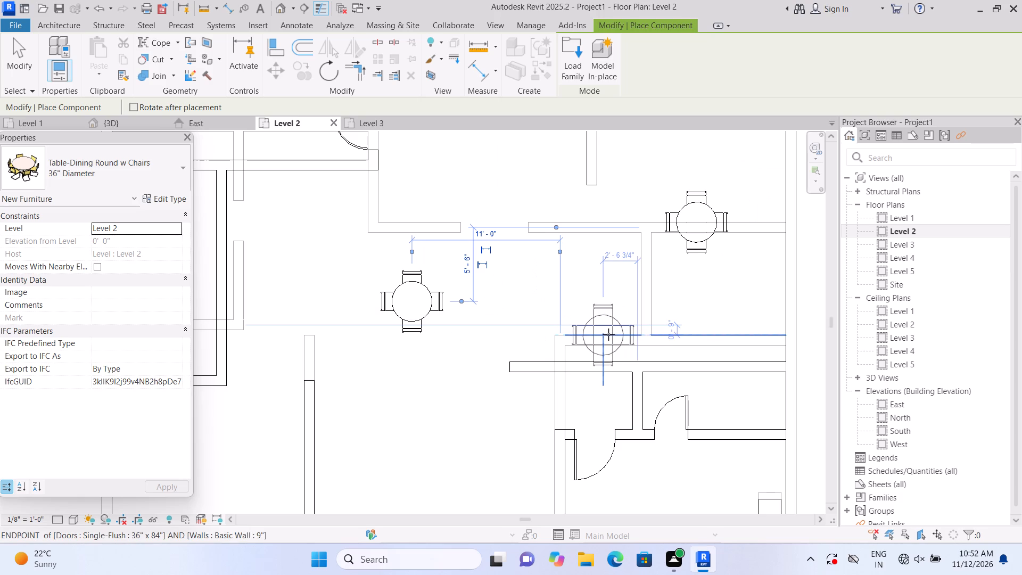
key(Escape)
key(Escape)
Load the Table-Coffee Rectangular family from the Tables folder of the furniture library.
scroll(580, 350, down, 2)
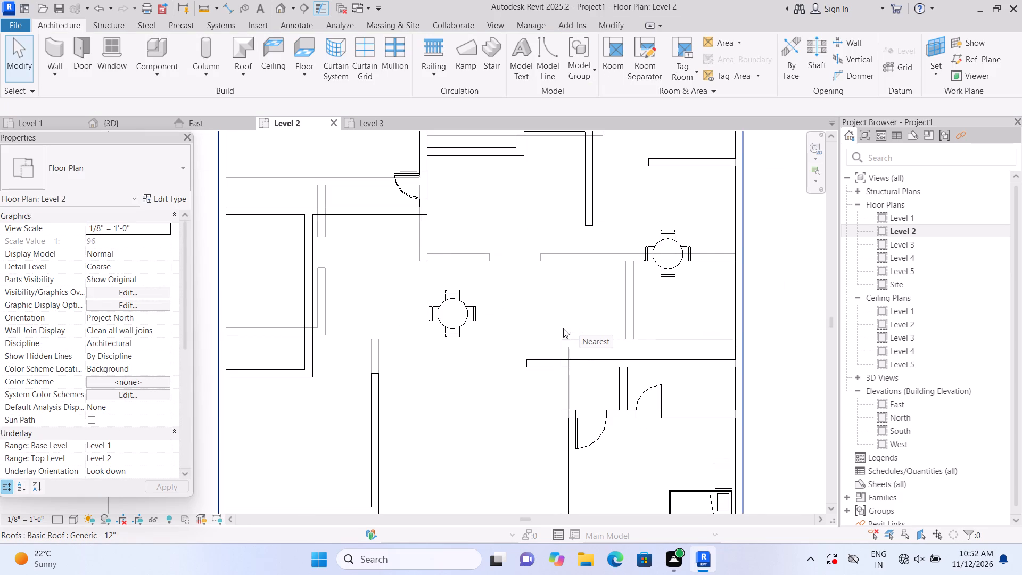
middle_drag(561, 330, 524, 337)
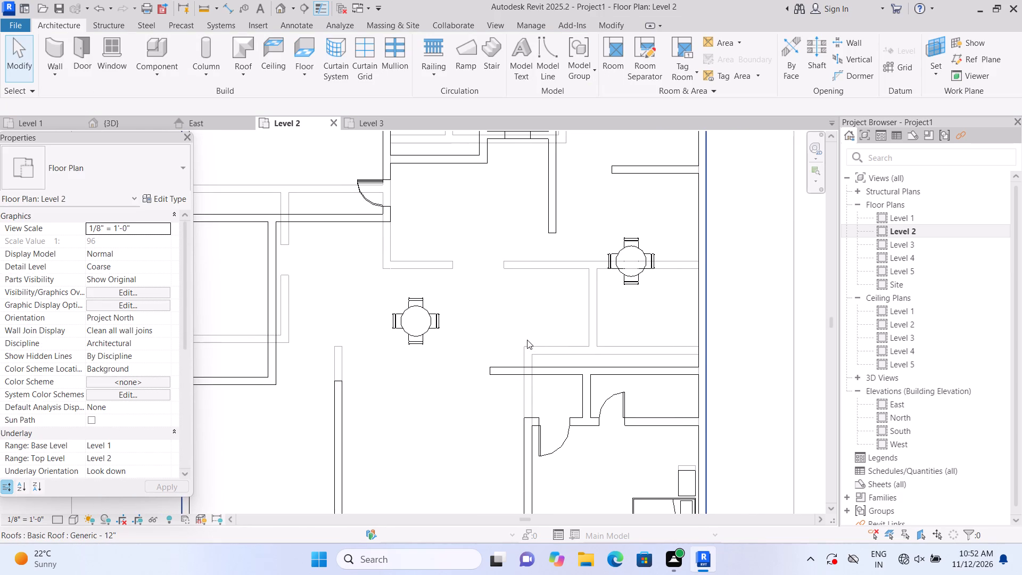
middle_drag(443, 385, 484, 231)
middle_click(484, 231)
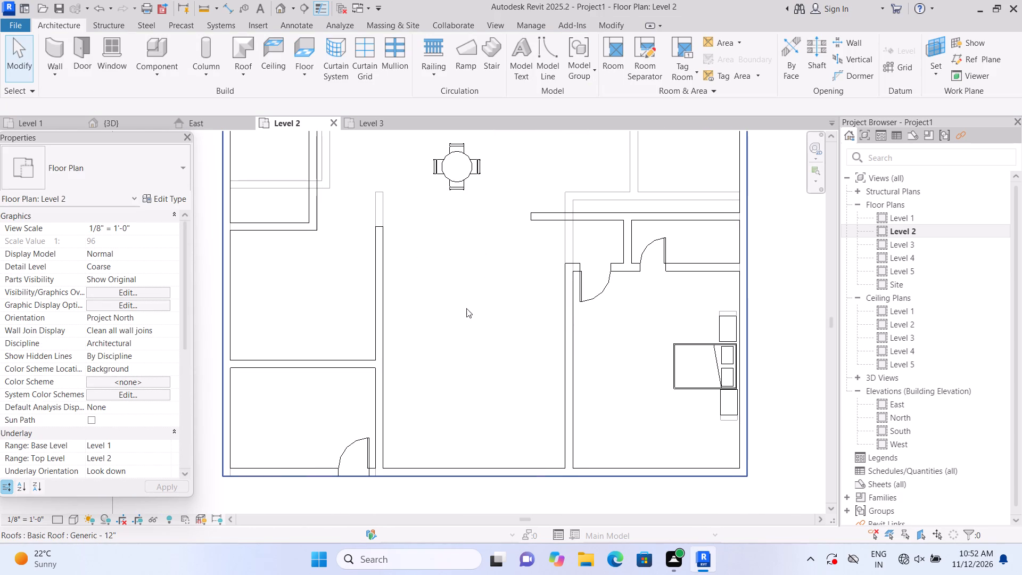
scroll(466, 308, down, 1)
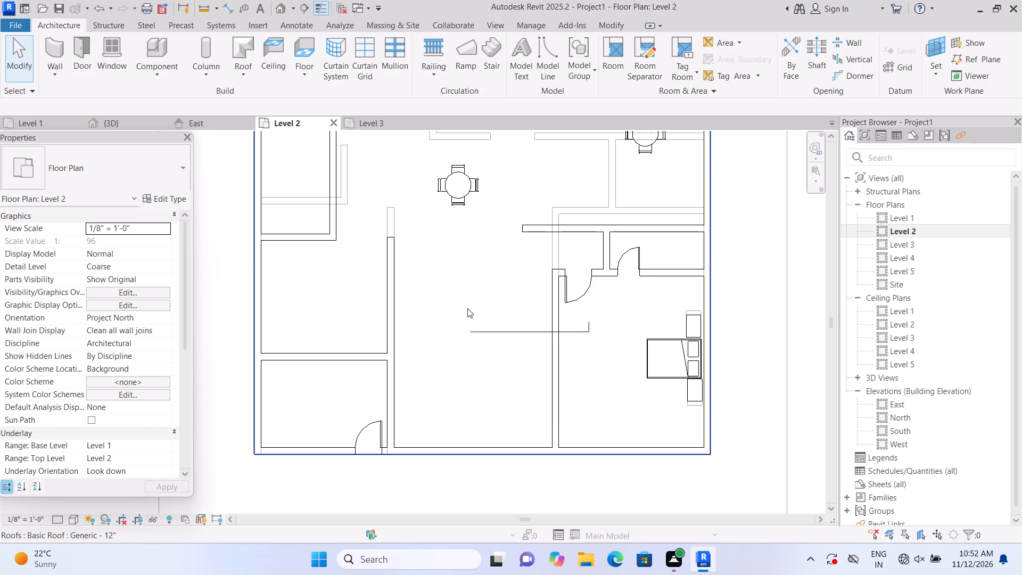
middle_drag(439, 410, 438, 398)
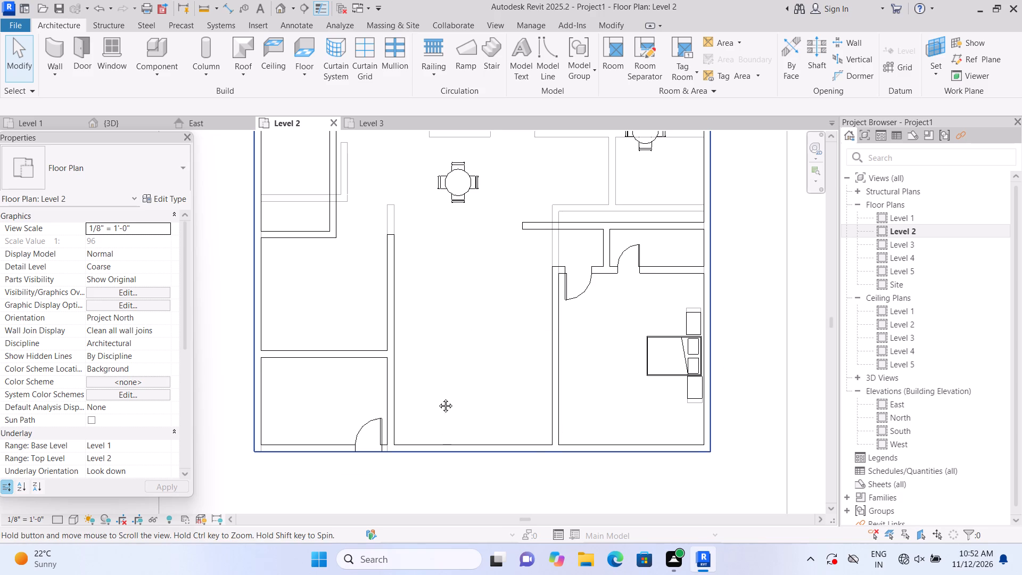
middle_drag(438, 398, 421, 363)
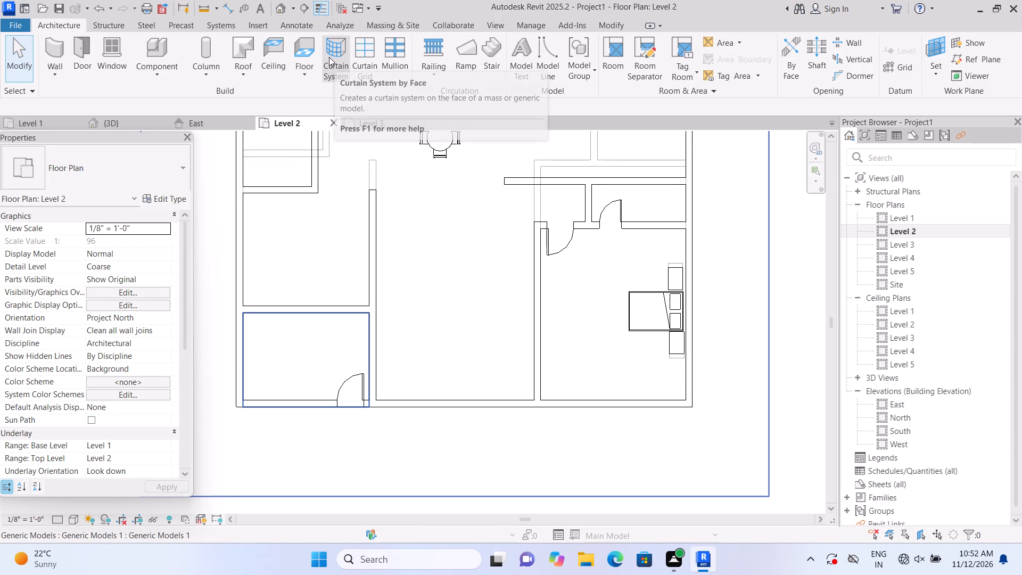
click(155, 39)
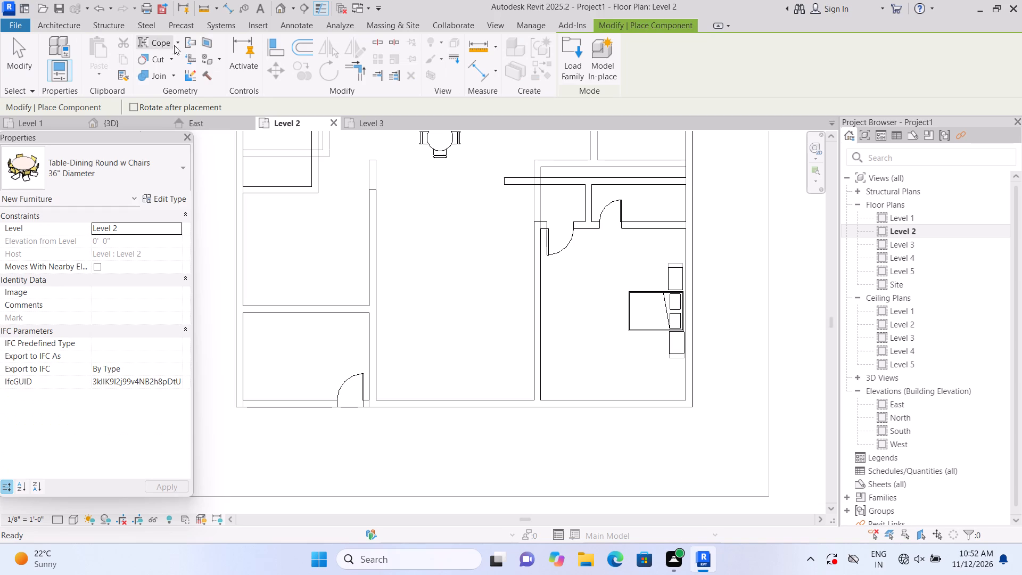
click(573, 77)
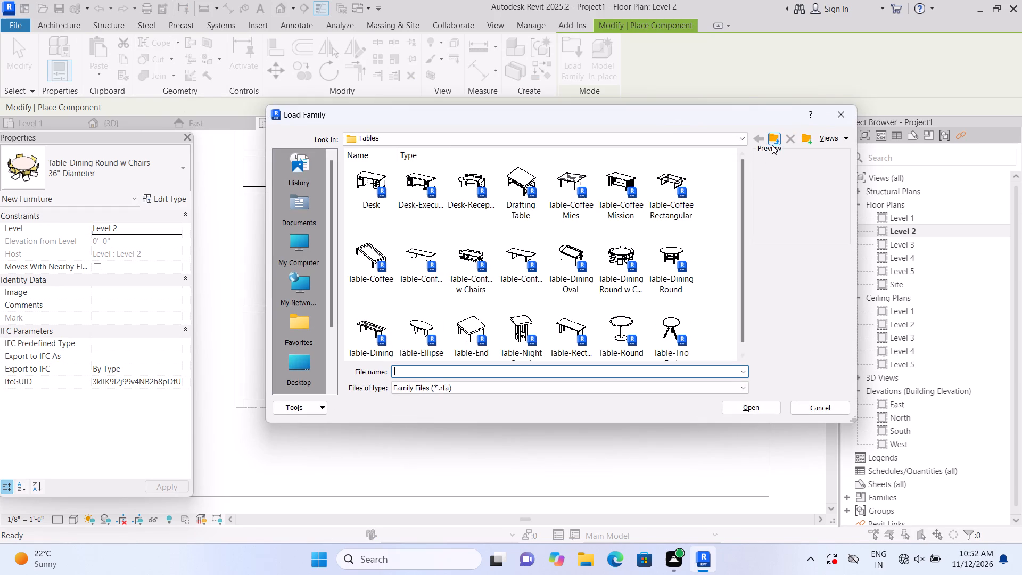
scroll(692, 202, up, 1)
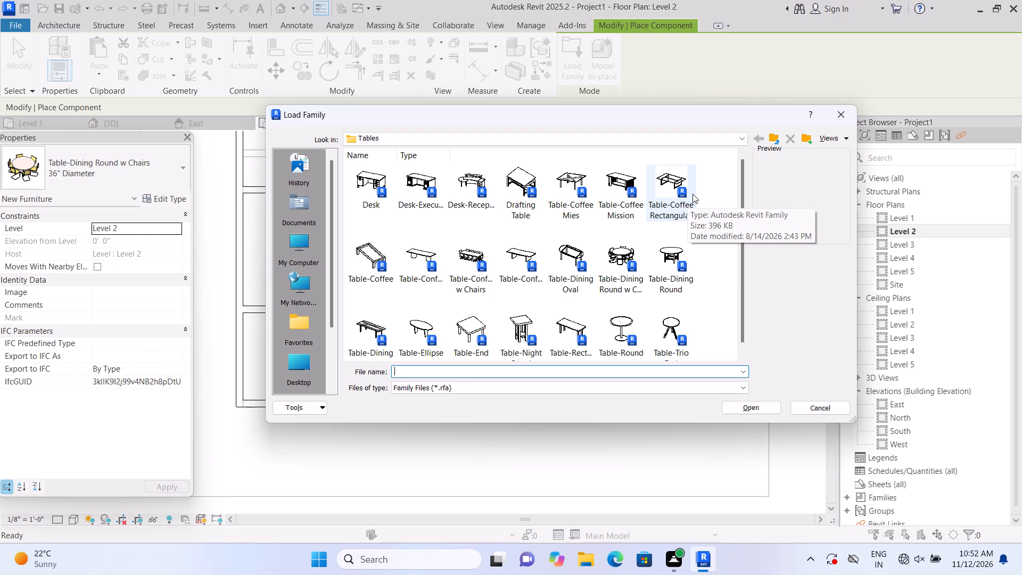
click(693, 194)
click(752, 404)
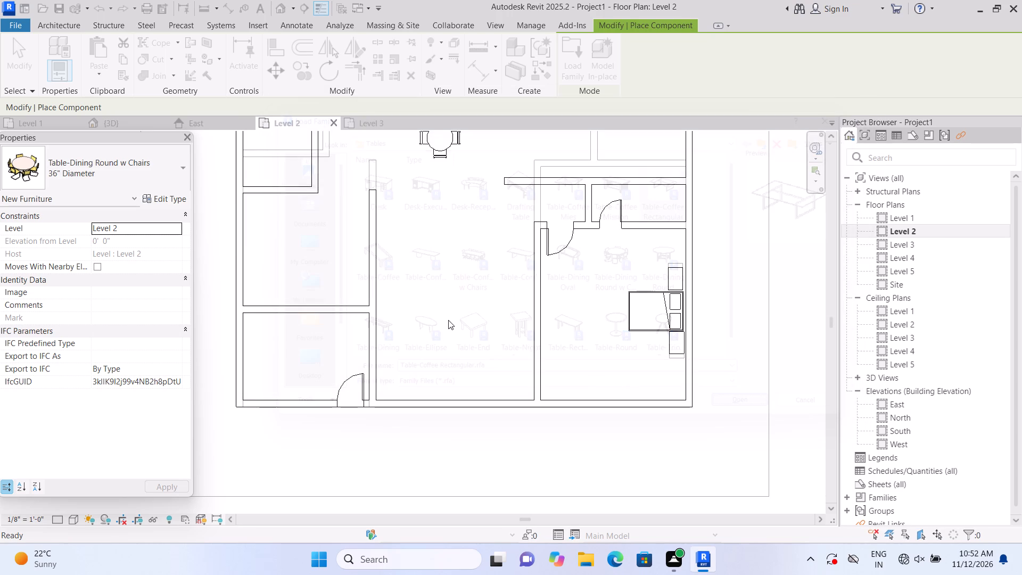
Place the 48" x 30" rectangular coffee table lengthwise north-south in the central south room, about 9'-0" from its west wall.
key(space)
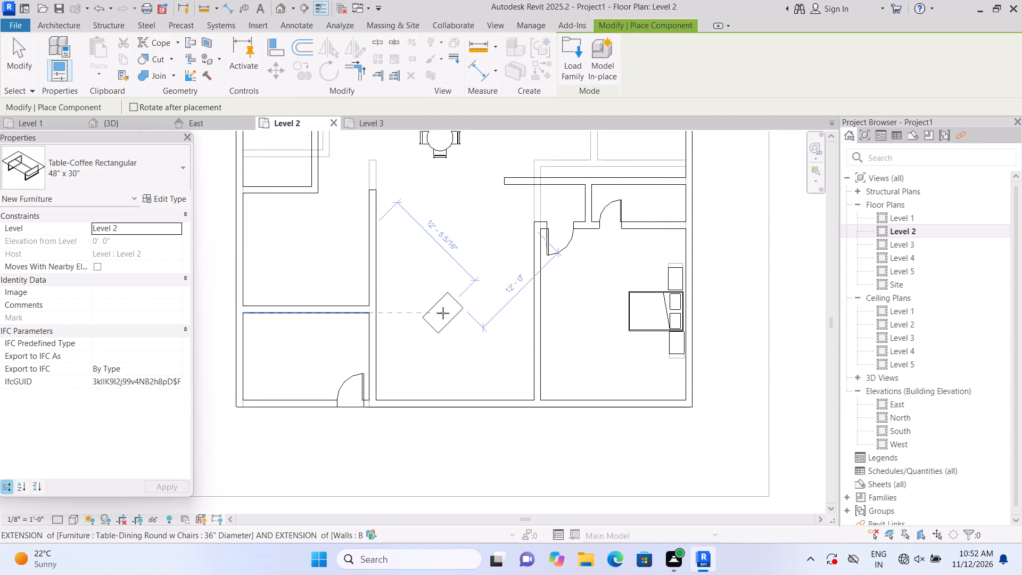
key(space)
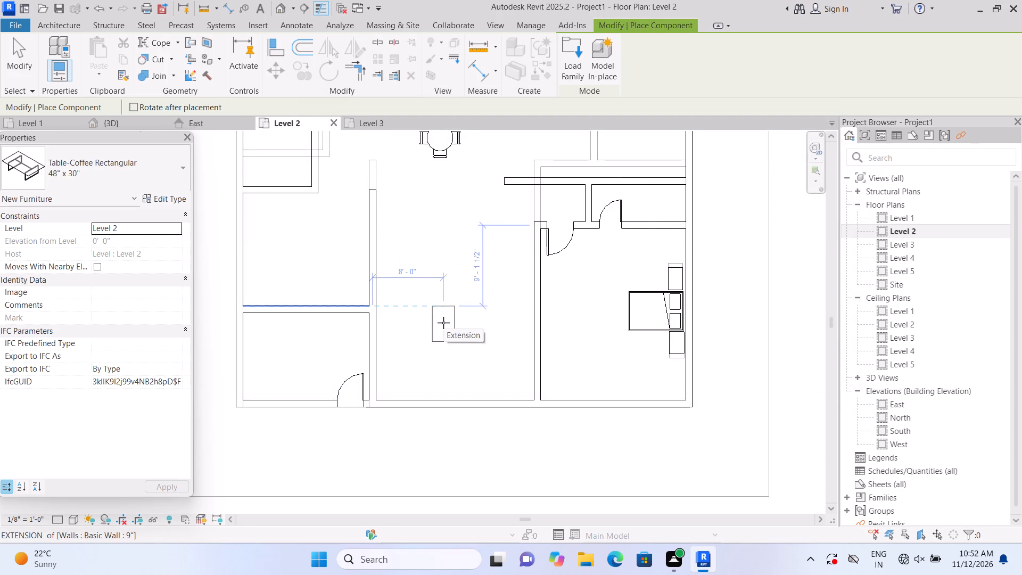
click(451, 328)
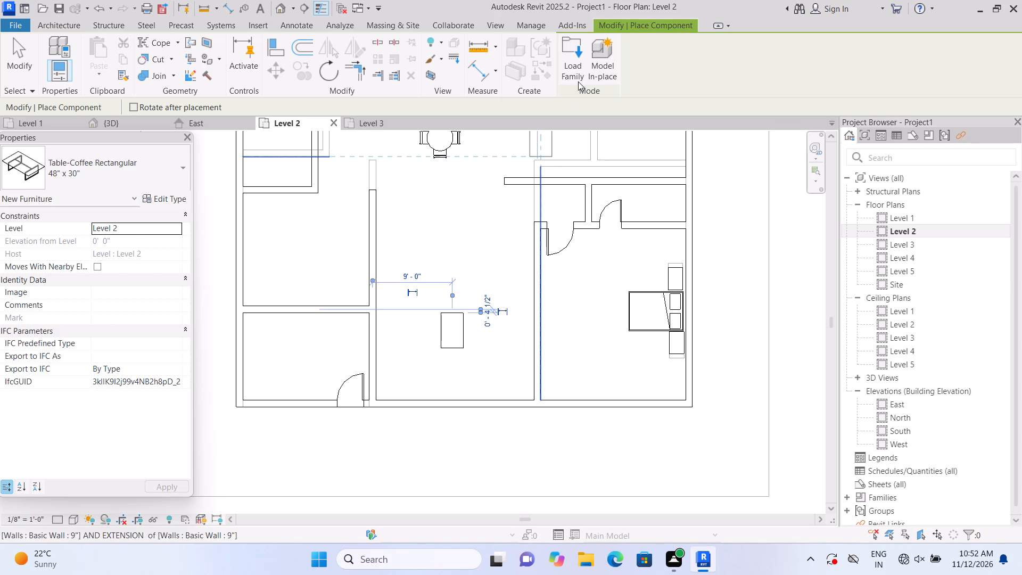
Load the Sofa-Corbu family from the Seating folder of the furniture library.
double_click(574, 77)
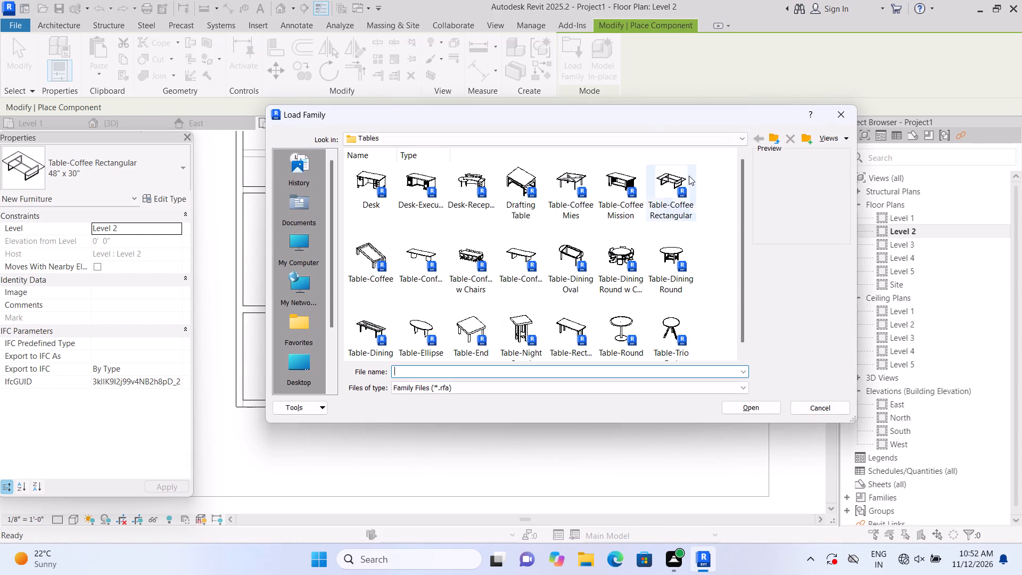
click(769, 143)
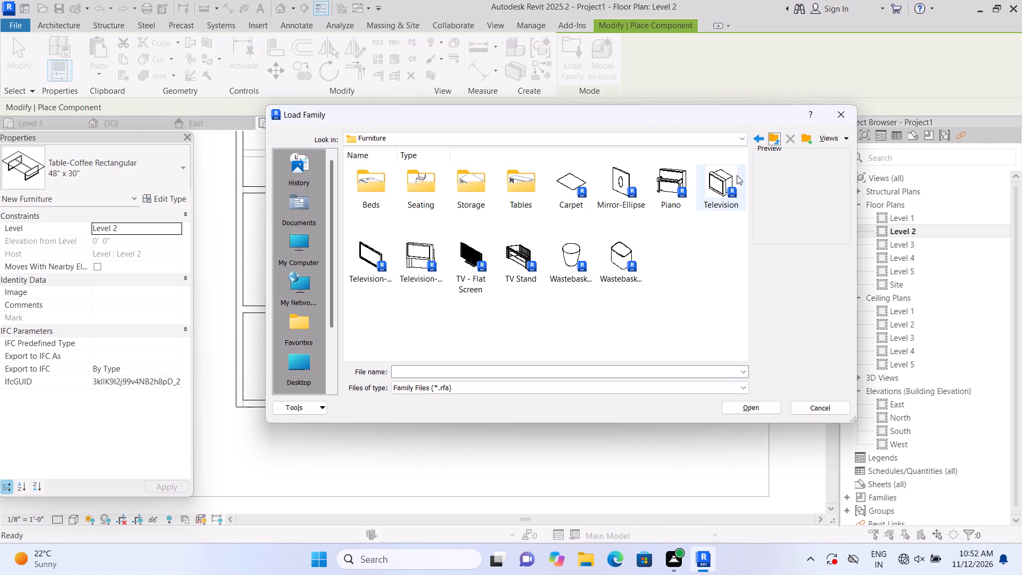
triple_click(424, 200)
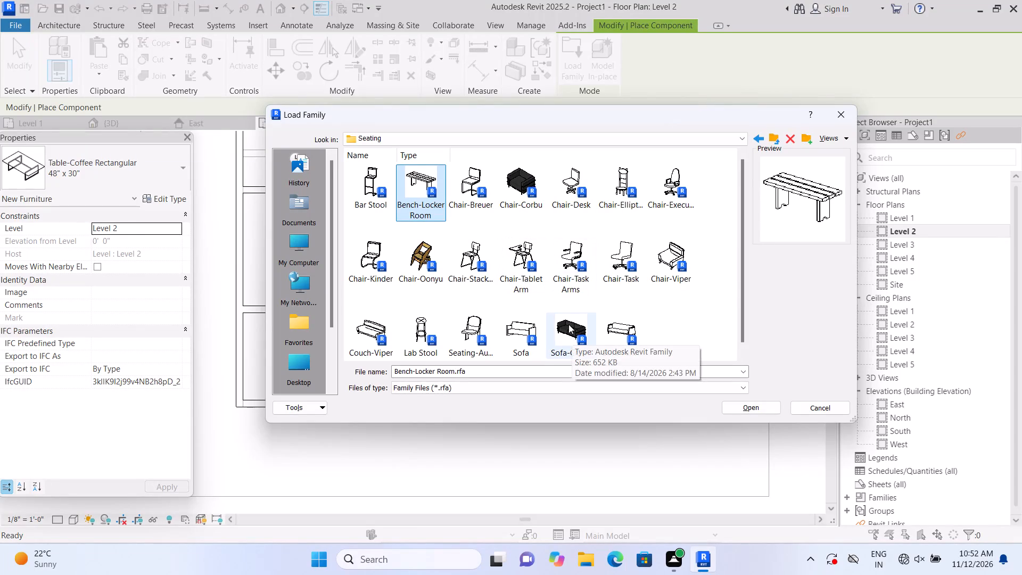
click(568, 324)
click(751, 408)
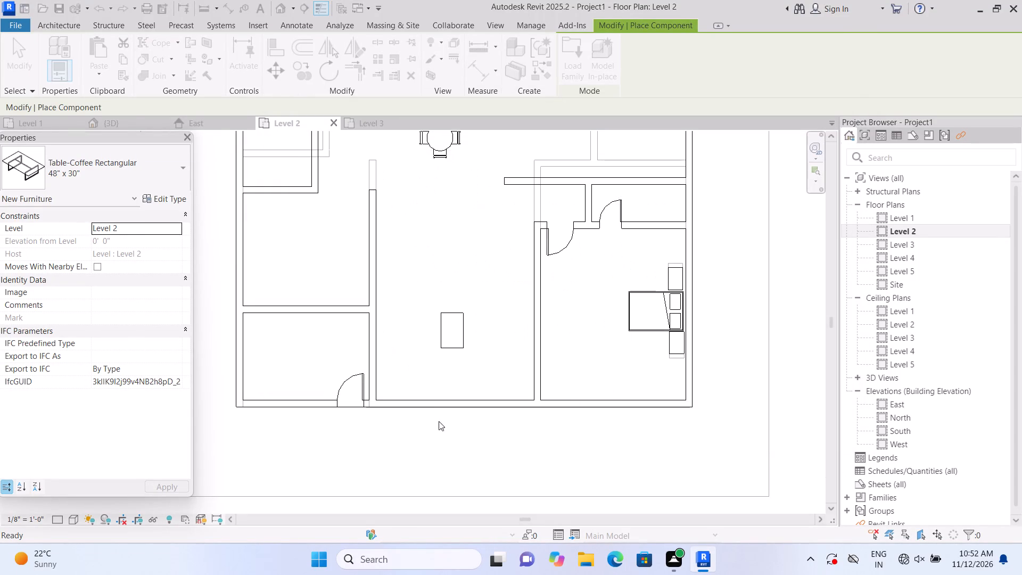
Place the Sofa-Corbu east of the coffee table, facing it, about 2'-0" from the east wall and 5'-6" from the south wall.
key(space)
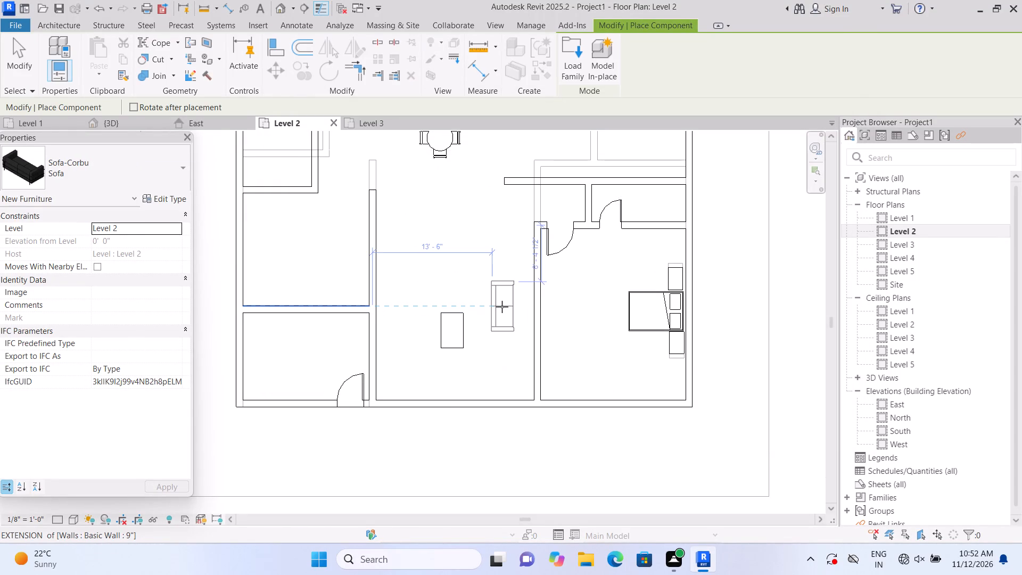
key(space)
key(space)
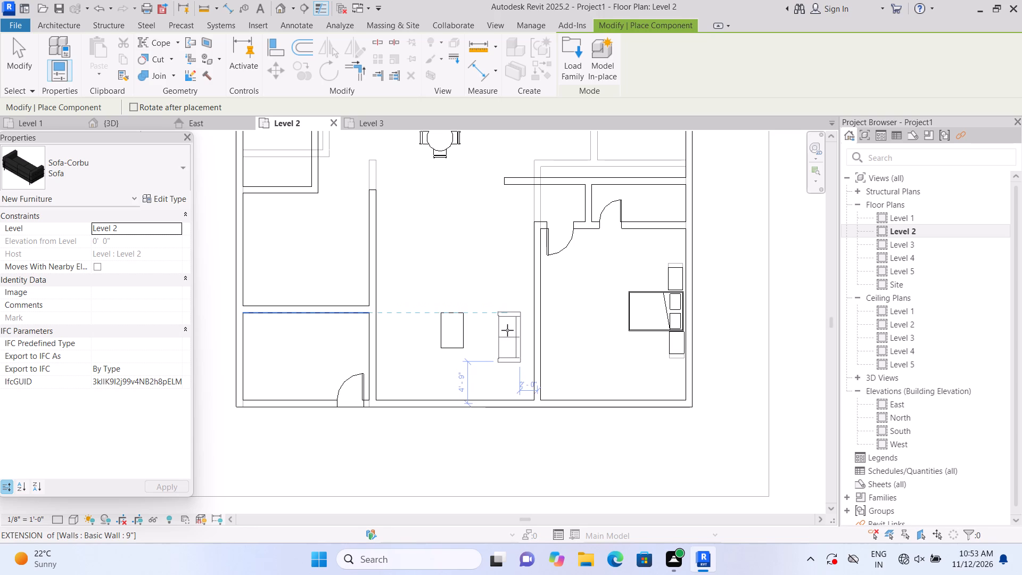
click(507, 330)
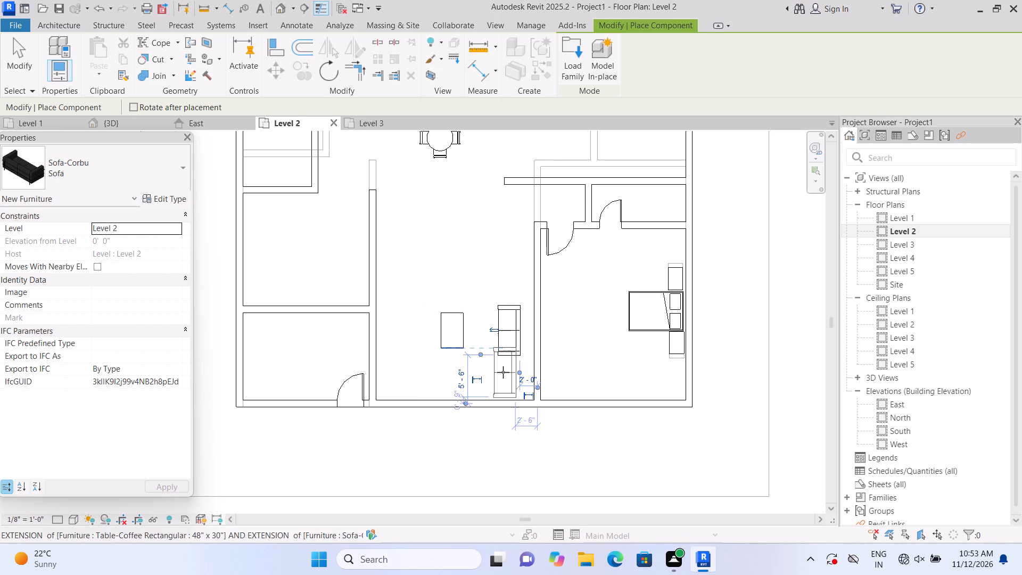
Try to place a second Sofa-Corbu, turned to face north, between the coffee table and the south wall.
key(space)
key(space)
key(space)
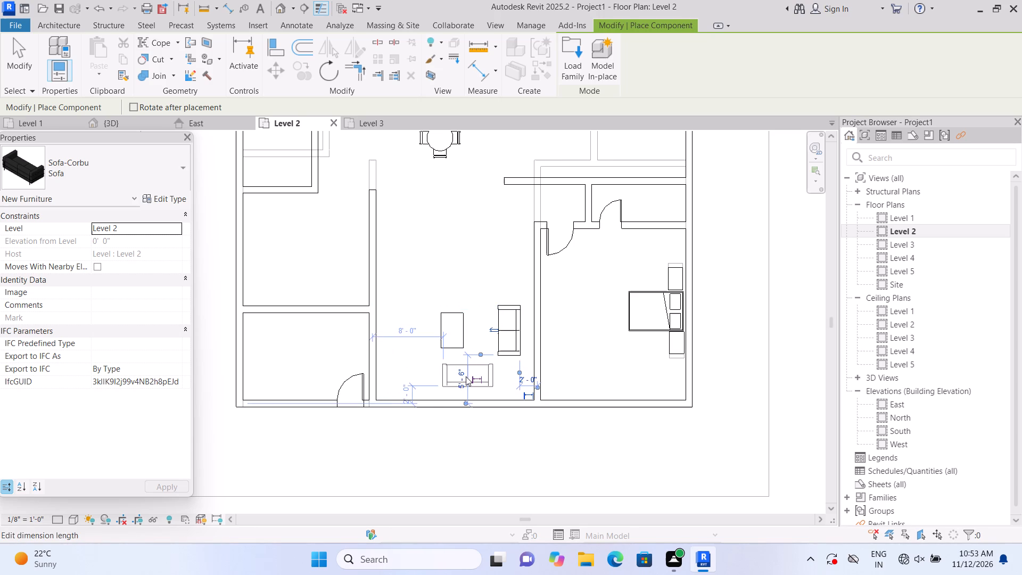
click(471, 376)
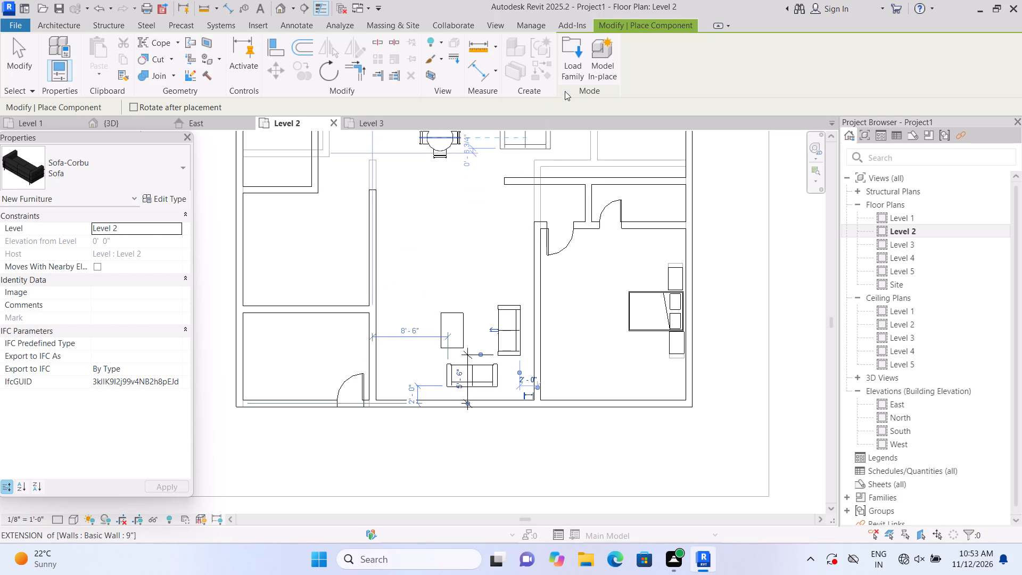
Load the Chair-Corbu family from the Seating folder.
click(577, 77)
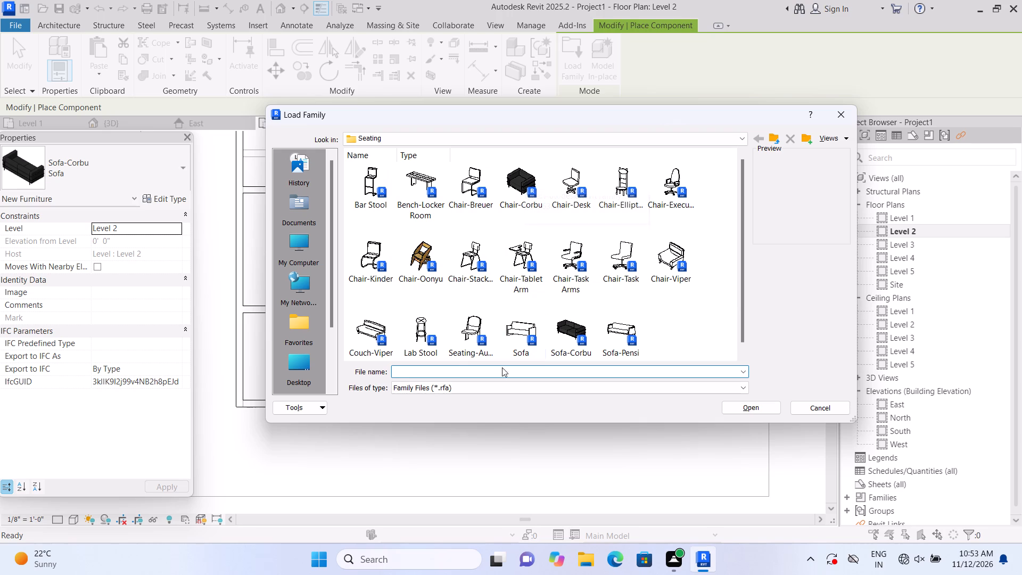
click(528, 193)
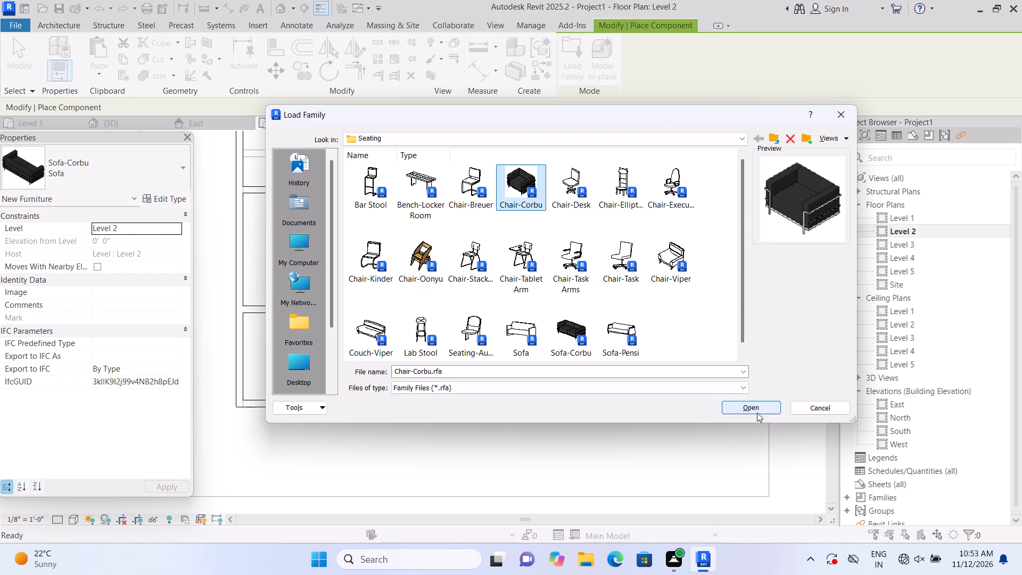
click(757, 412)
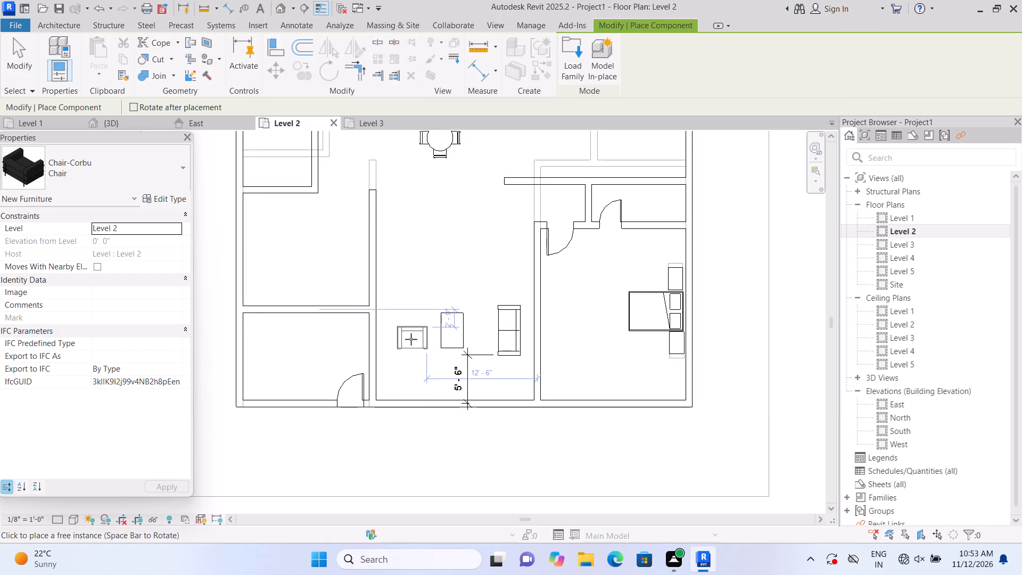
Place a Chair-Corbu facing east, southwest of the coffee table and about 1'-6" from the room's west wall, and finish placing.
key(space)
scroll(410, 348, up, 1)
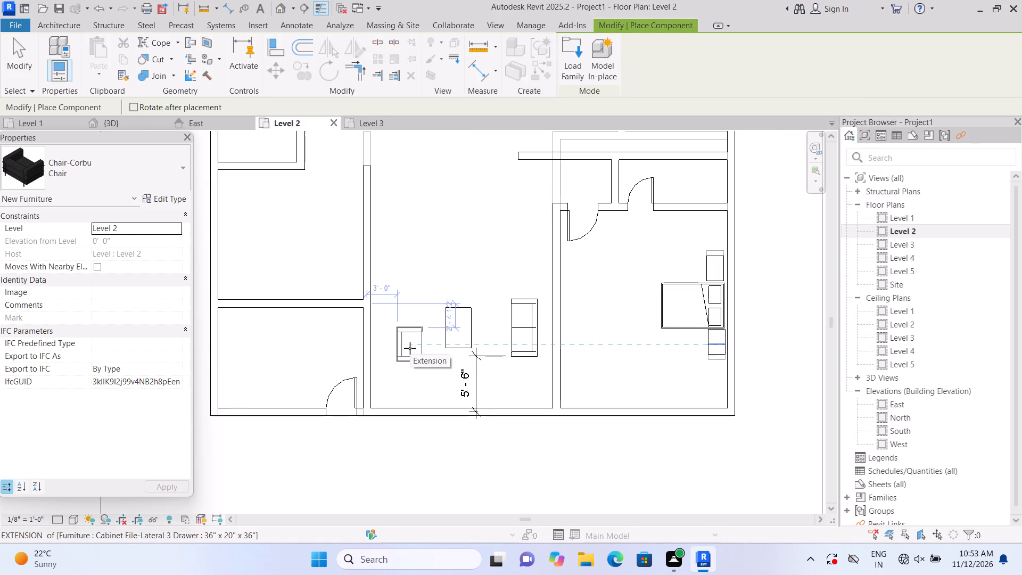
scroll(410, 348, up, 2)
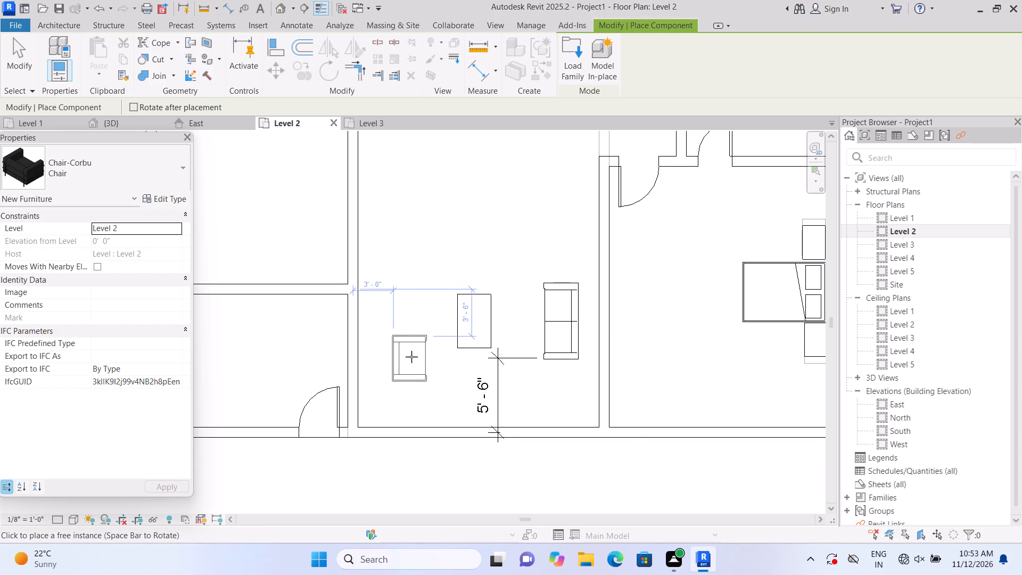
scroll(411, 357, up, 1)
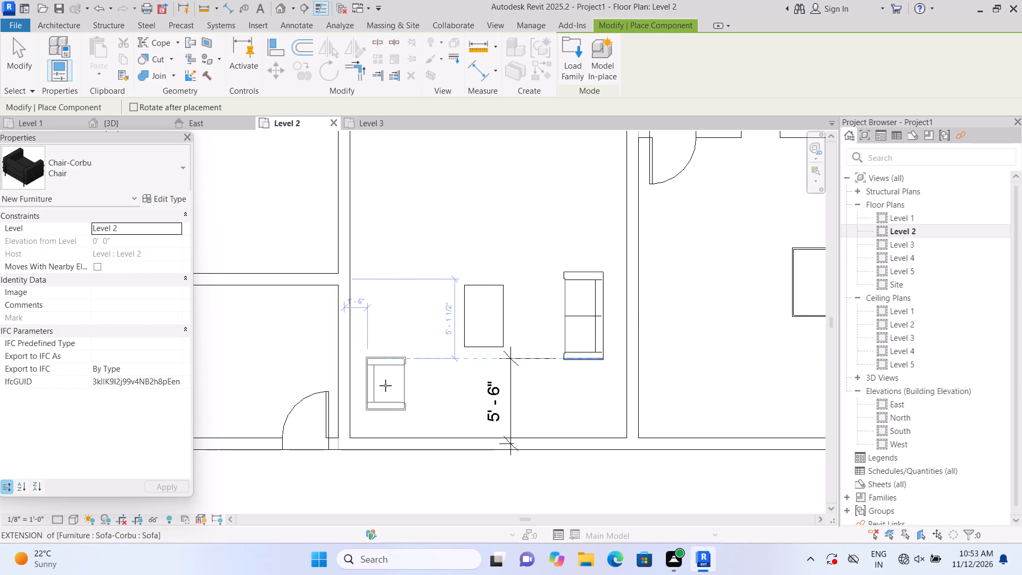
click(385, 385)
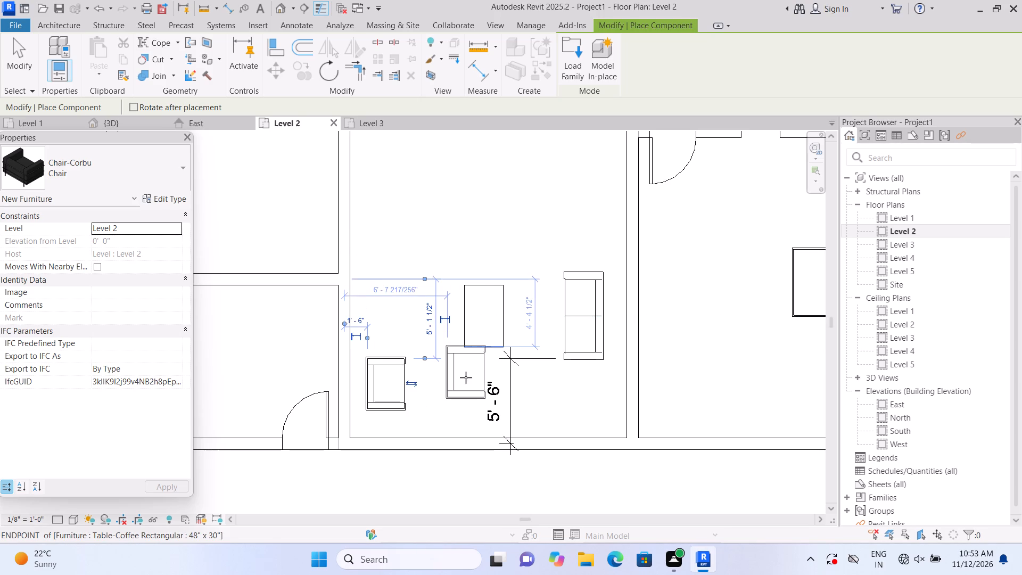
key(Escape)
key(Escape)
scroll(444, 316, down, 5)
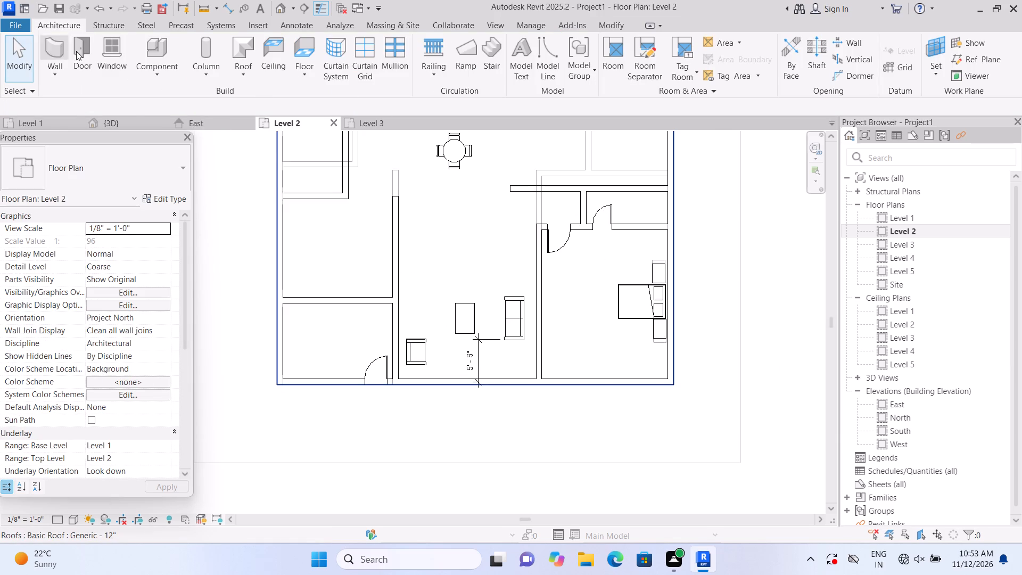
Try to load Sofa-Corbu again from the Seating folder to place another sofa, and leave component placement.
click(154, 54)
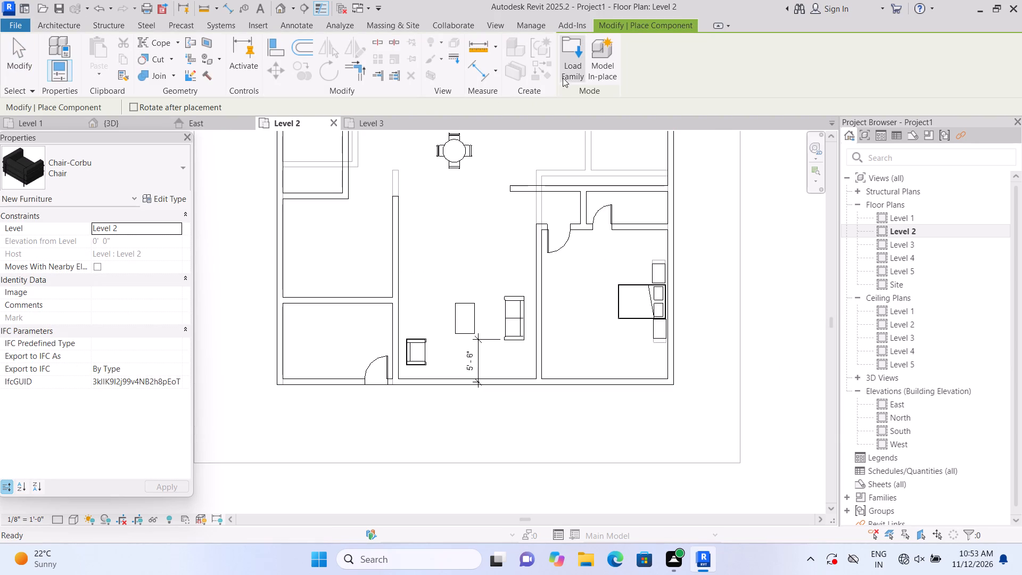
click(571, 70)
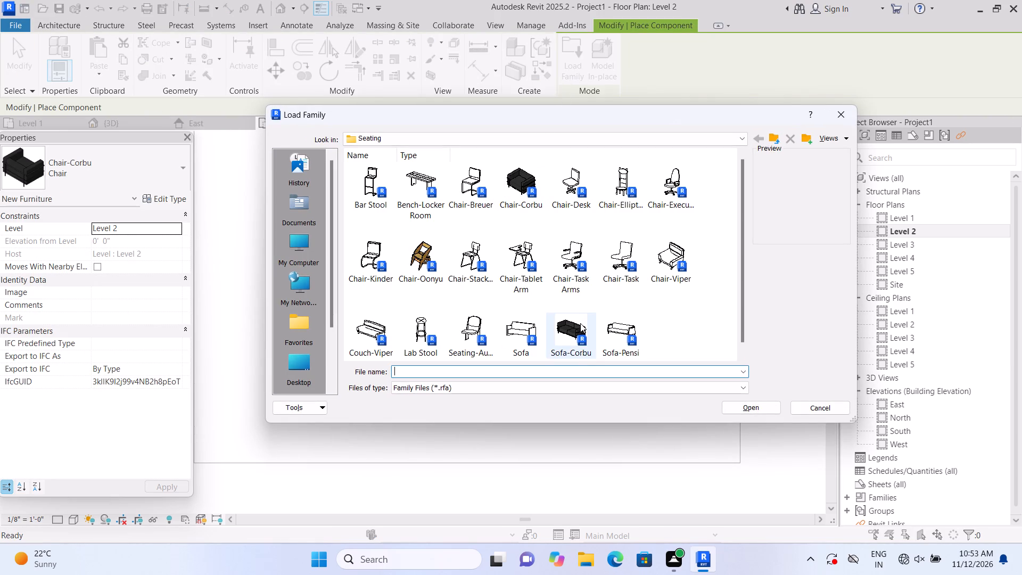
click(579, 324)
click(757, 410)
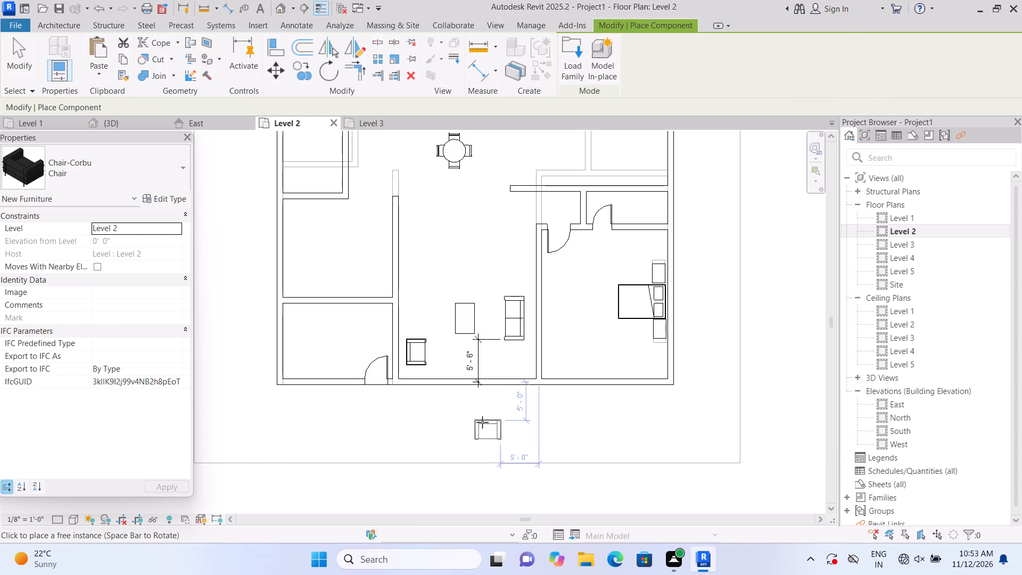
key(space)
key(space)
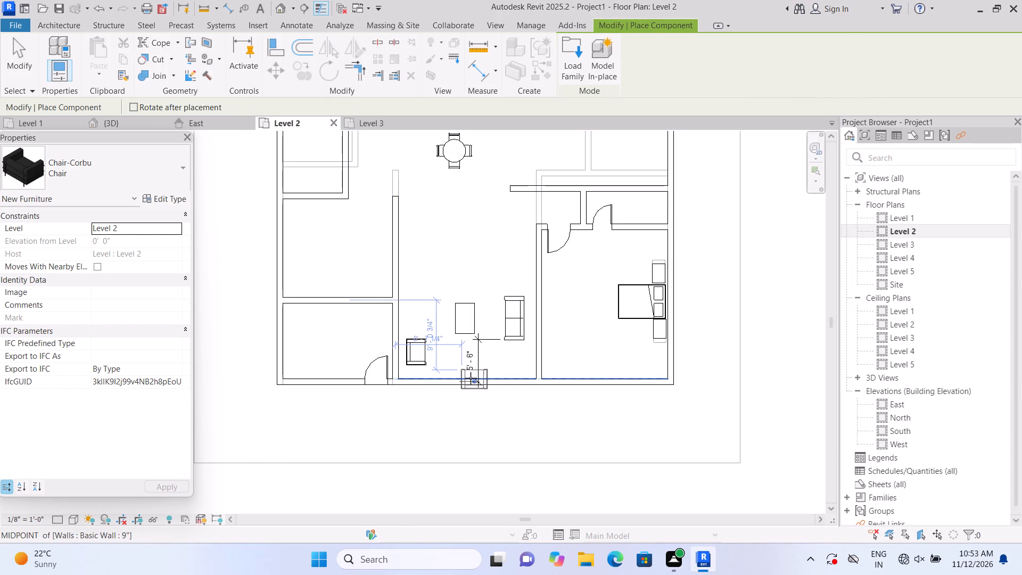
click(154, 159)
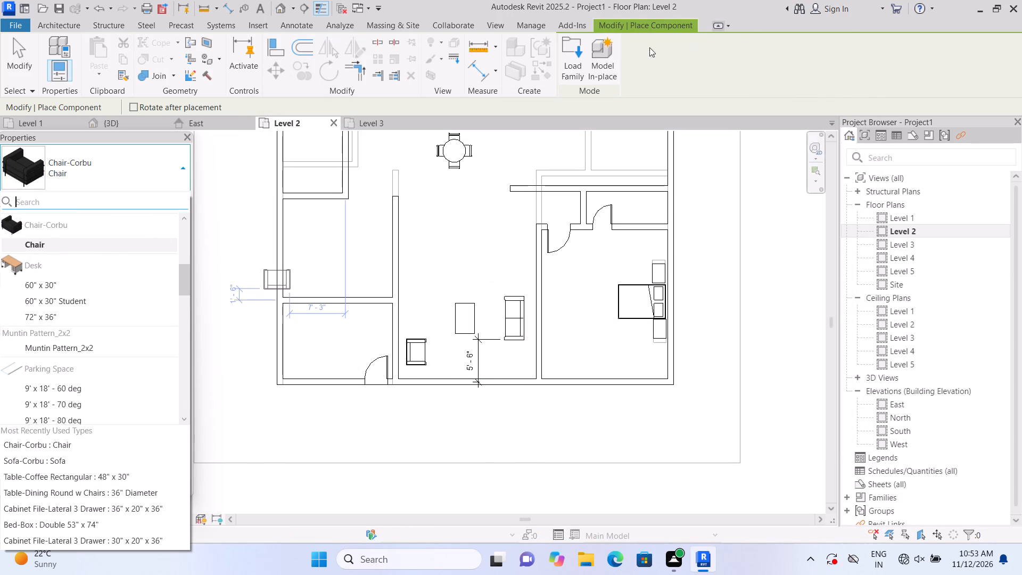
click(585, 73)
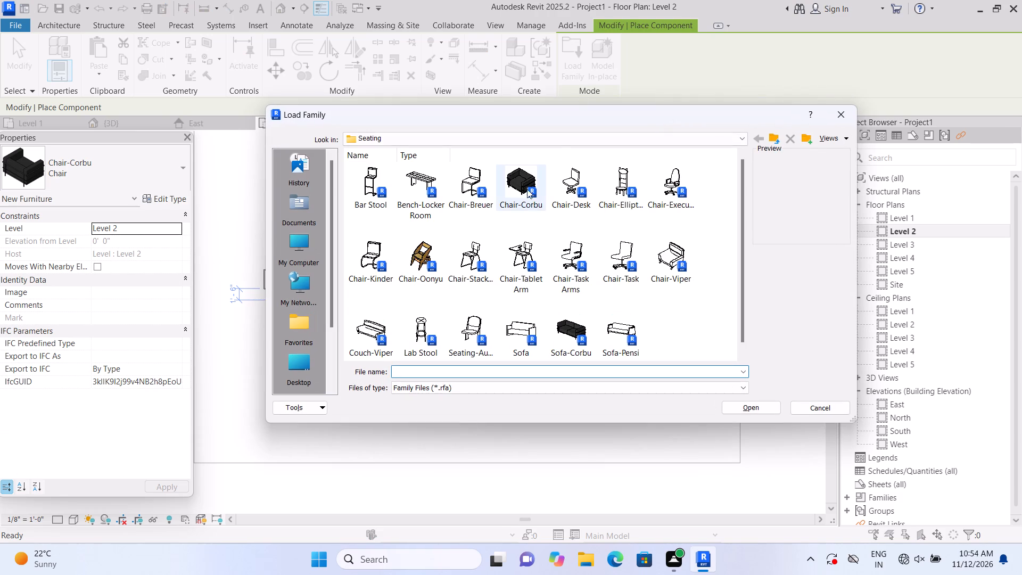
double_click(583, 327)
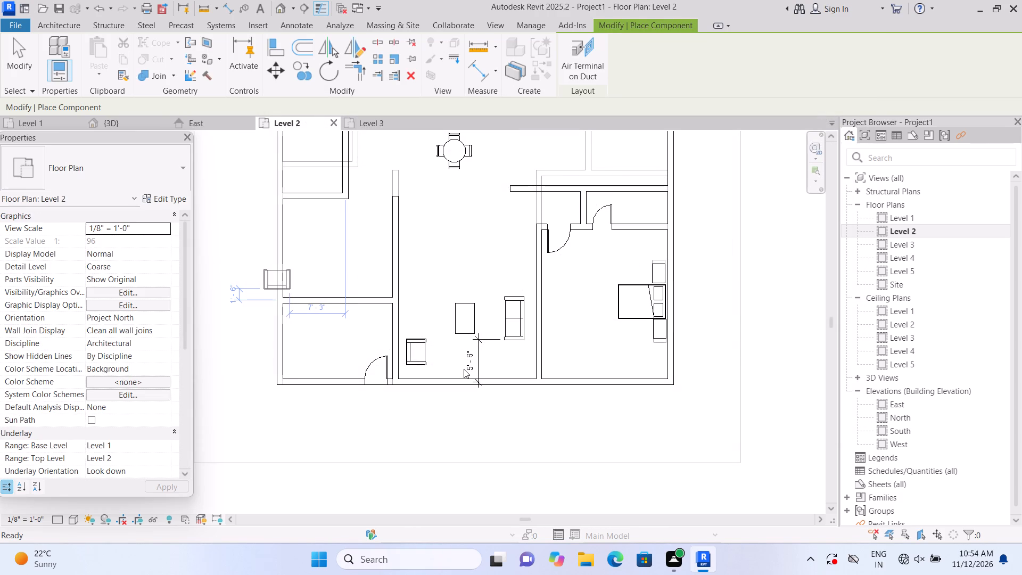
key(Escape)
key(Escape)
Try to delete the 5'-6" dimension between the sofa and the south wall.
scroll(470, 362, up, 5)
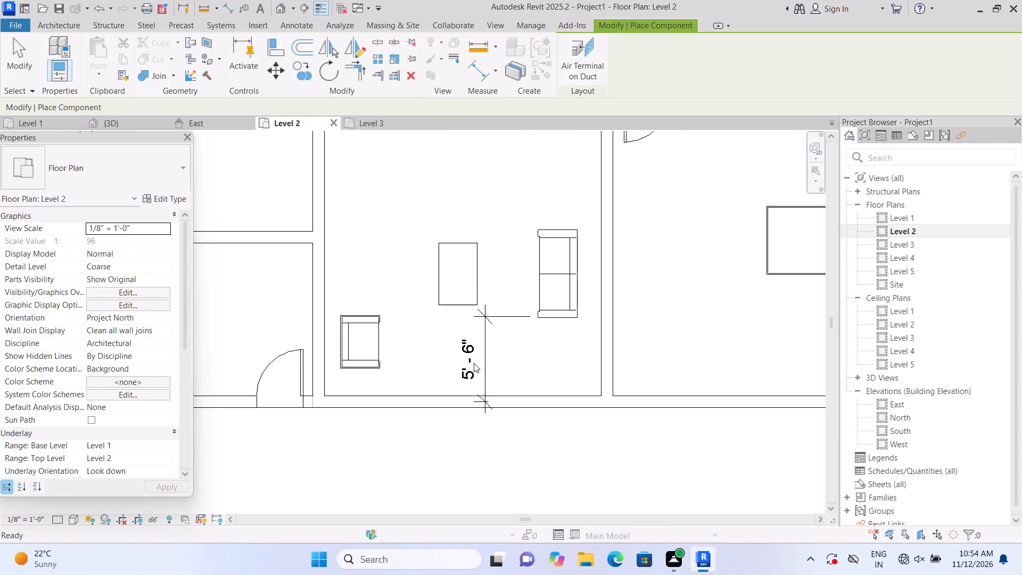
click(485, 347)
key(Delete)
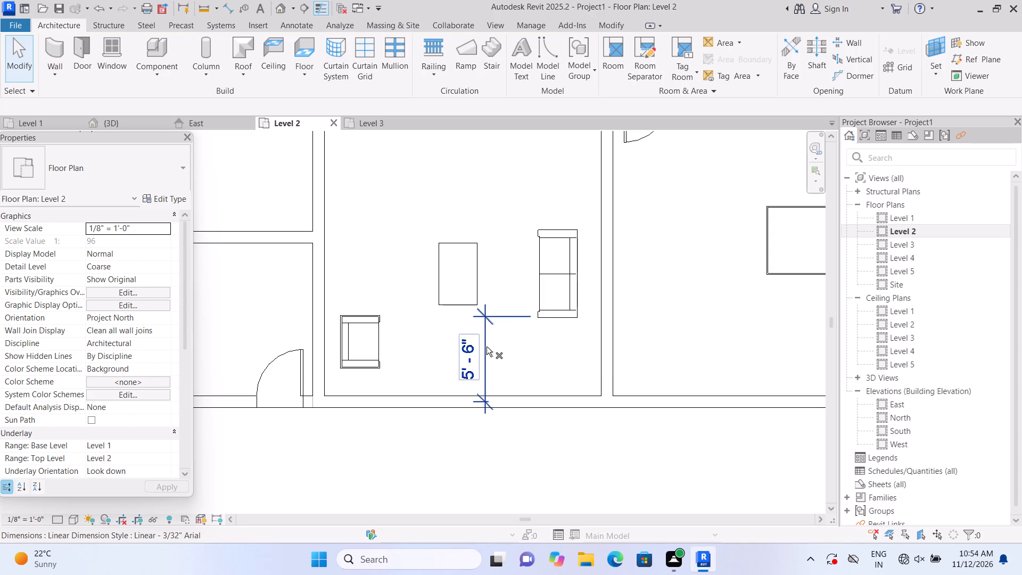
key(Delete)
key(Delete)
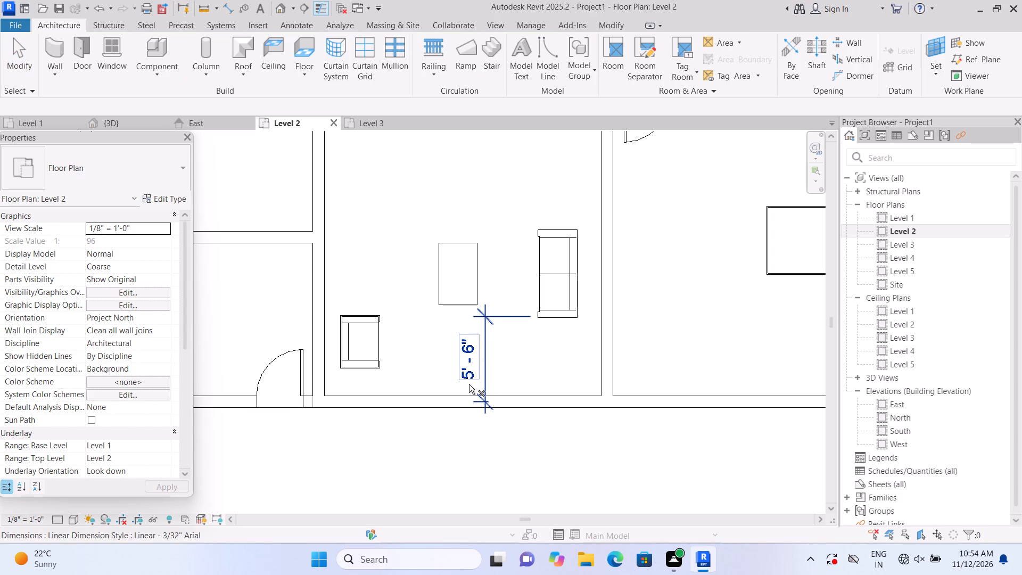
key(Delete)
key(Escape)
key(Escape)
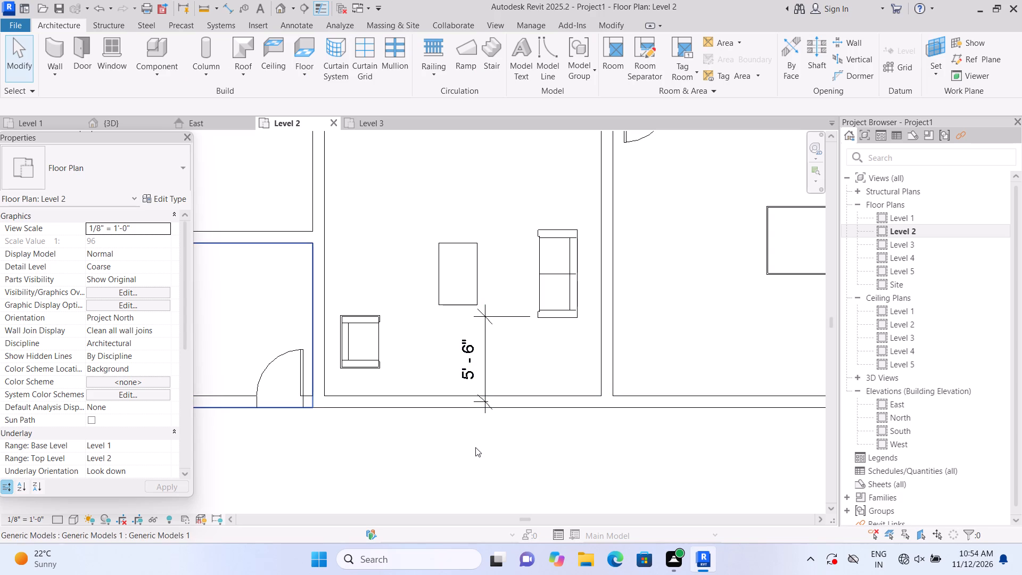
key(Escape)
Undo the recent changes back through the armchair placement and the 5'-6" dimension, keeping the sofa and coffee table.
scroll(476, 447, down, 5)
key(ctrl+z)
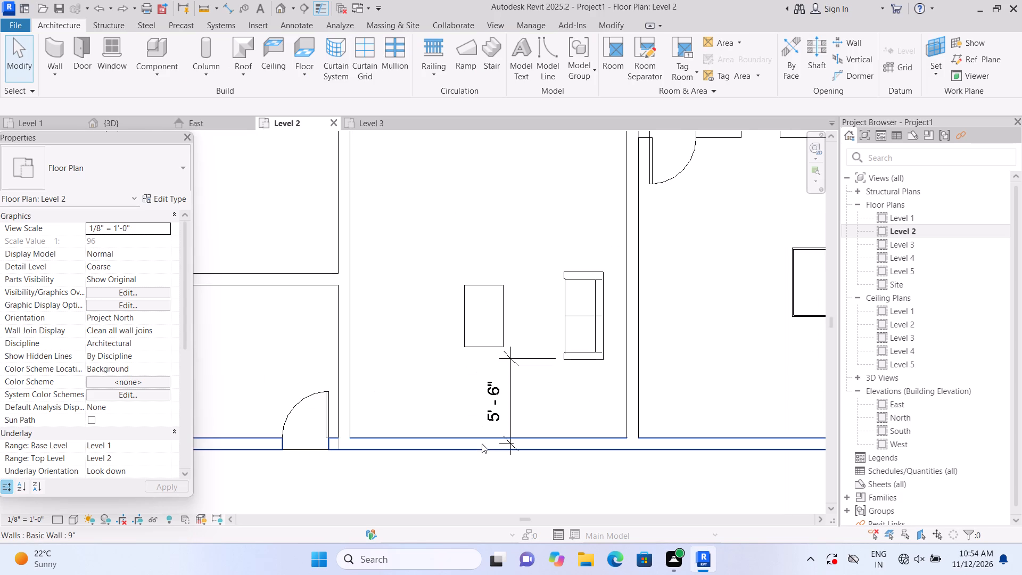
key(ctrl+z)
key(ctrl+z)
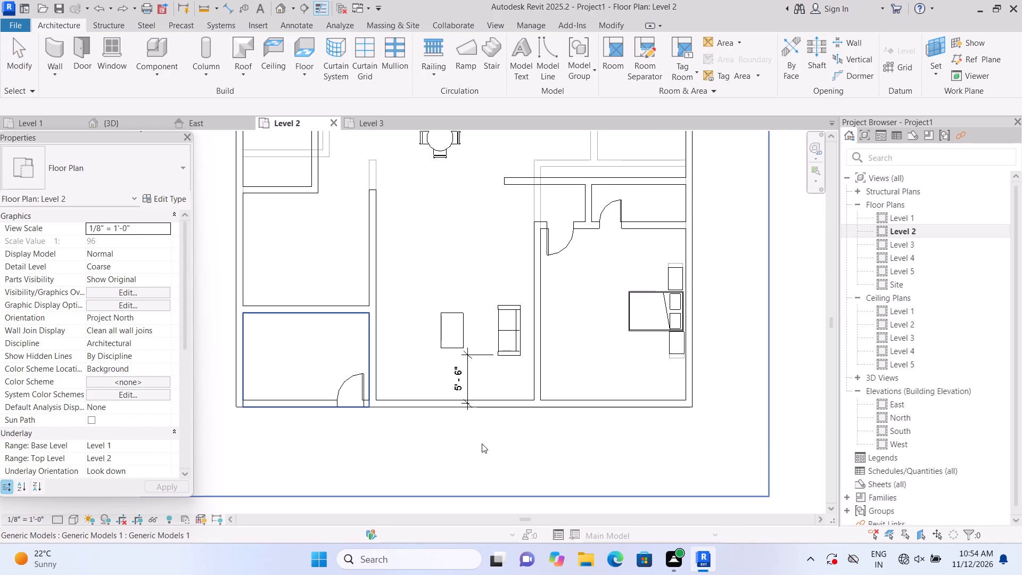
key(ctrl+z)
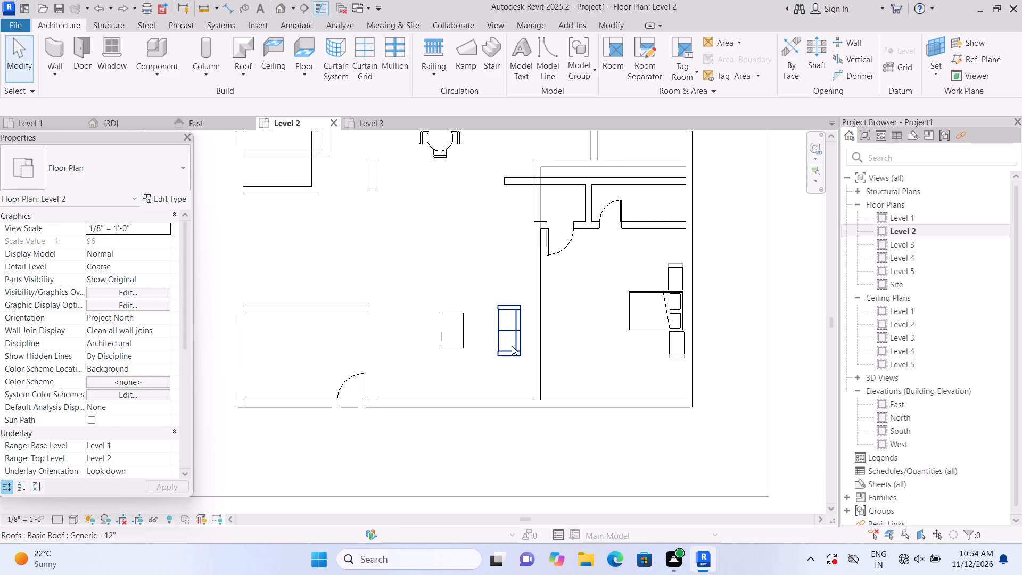
Place a Sofa-Corbu south of the coffee table, about 8'-6" from the room's west wall and 2'-0" from the south wall.
click(512, 346)
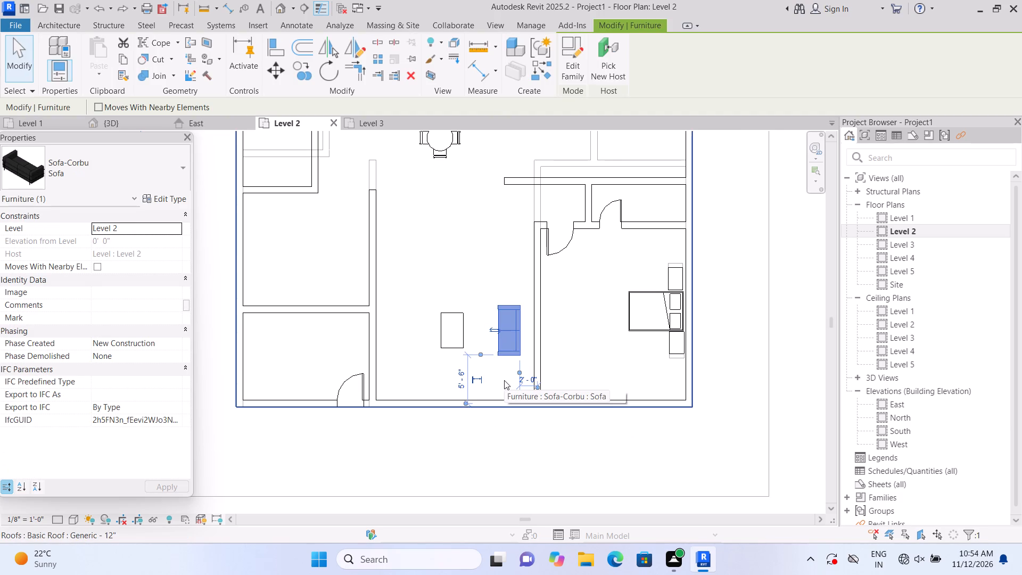
key(Escape)
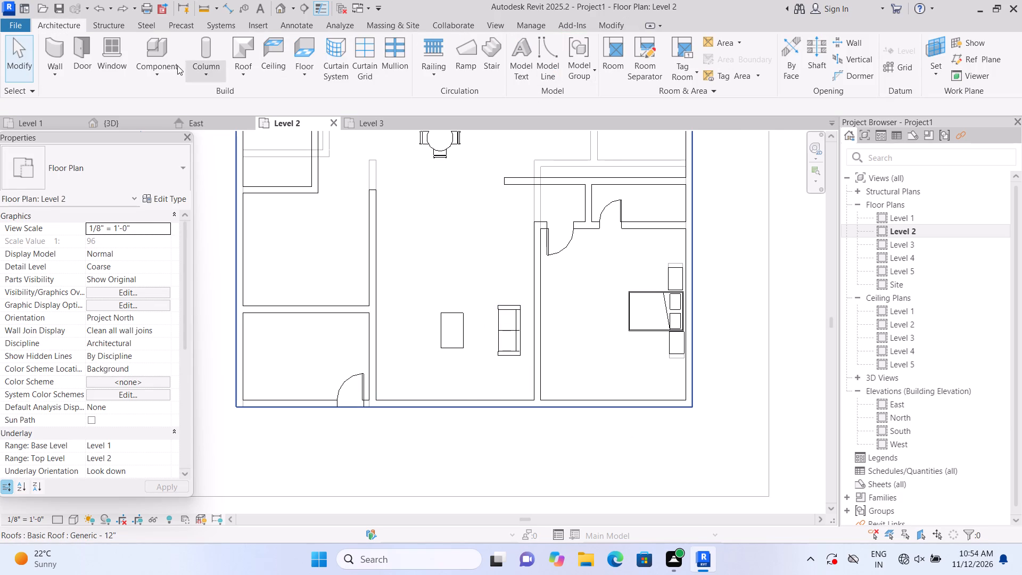
click(179, 55)
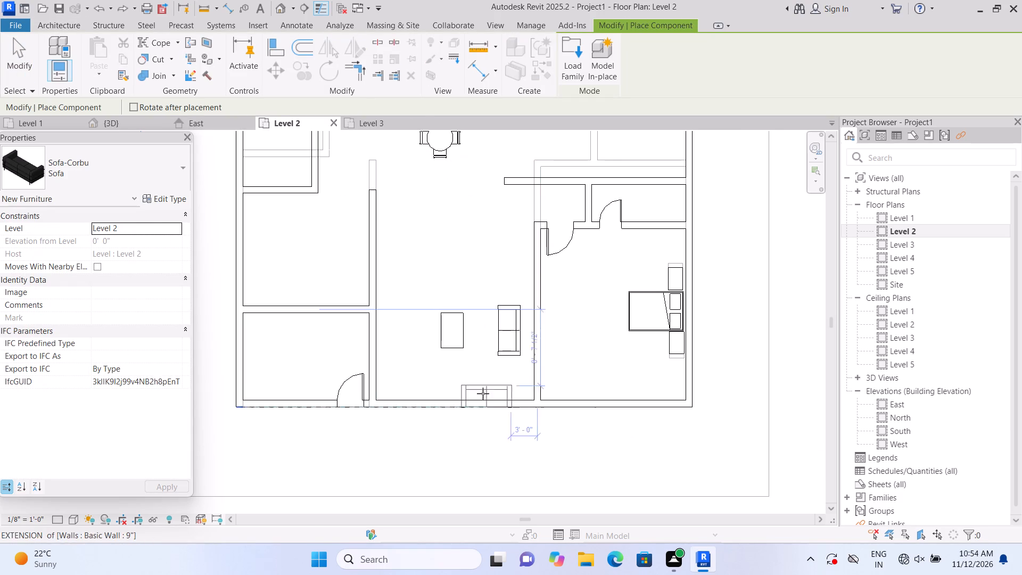
key(space)
key(space)
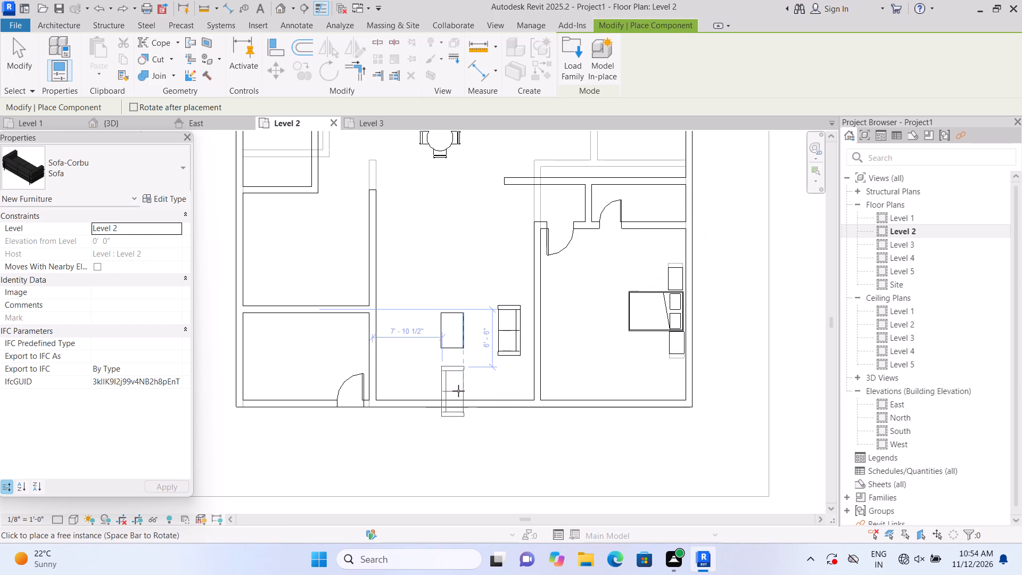
key(space)
scroll(456, 377, up, 2)
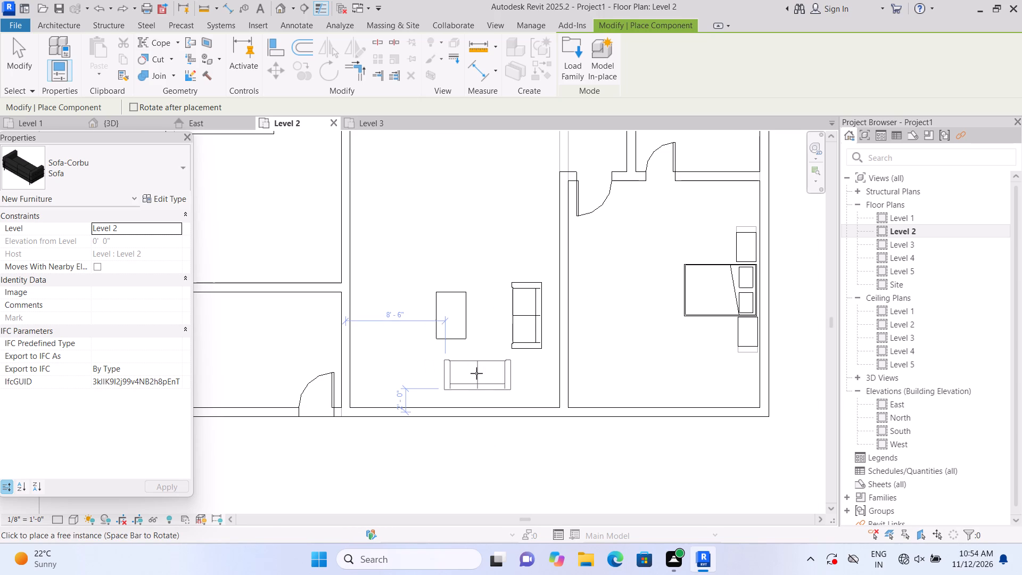
click(480, 373)
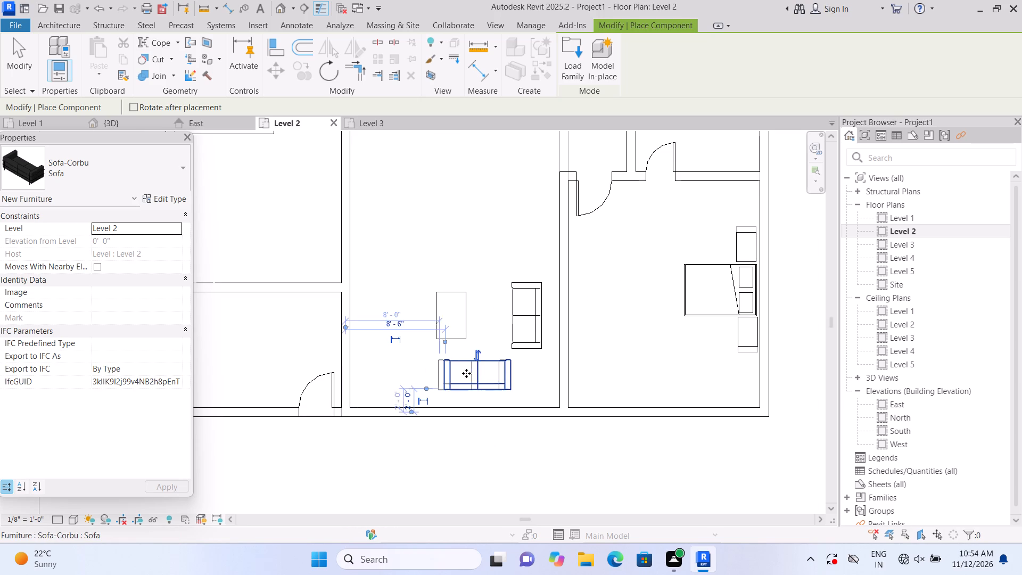
Place another Sofa-Corbu along the room's west wall, parallel to and centred on the coffee table, and finish placing.
key(space)
key(space)
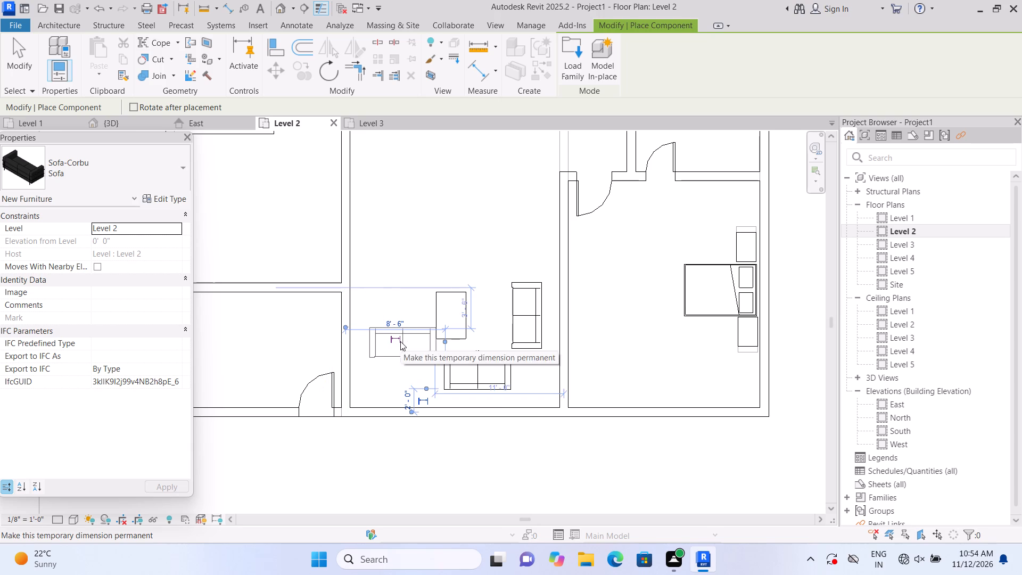
key(space)
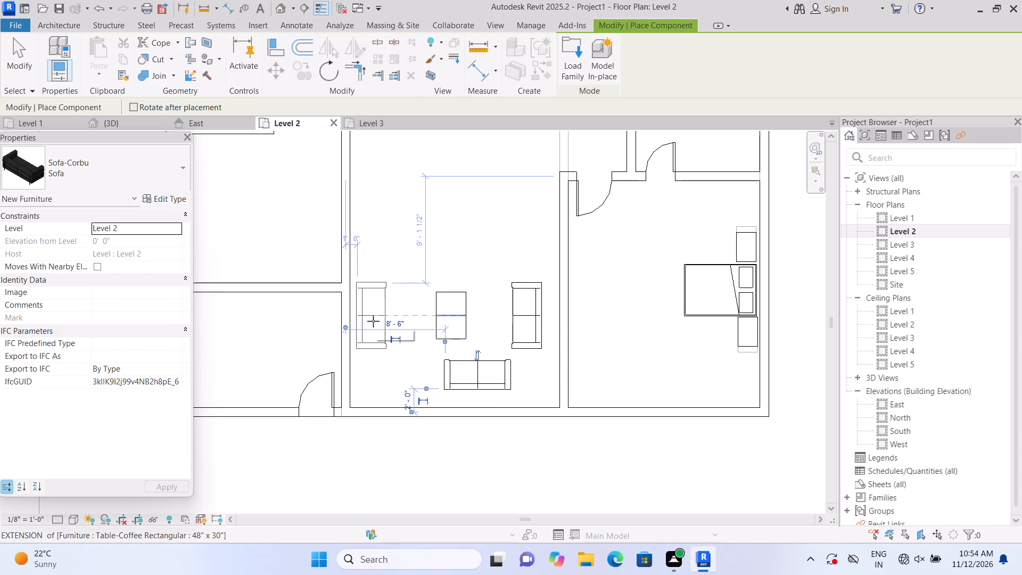
click(373, 321)
key(Escape)
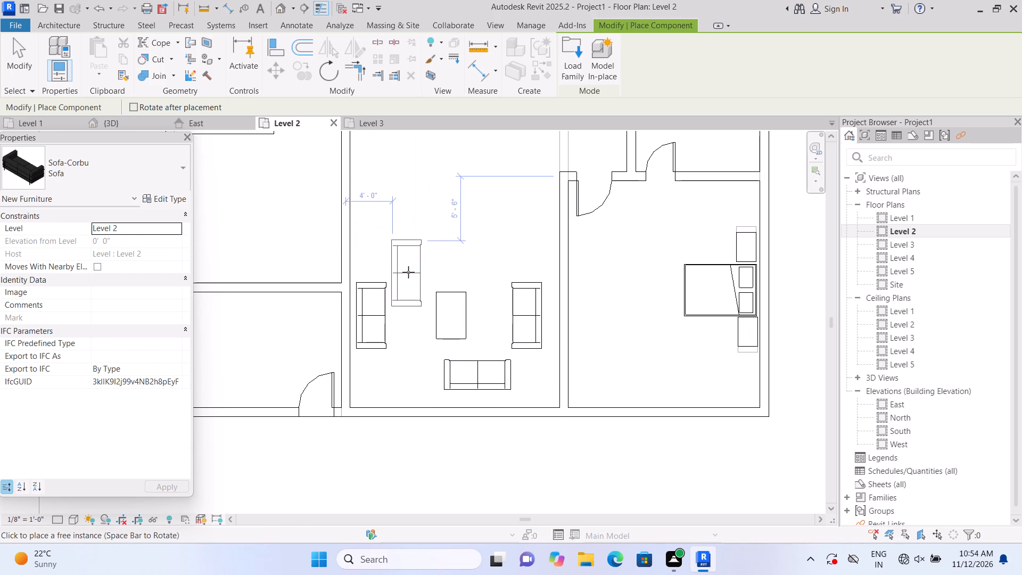
key(Escape)
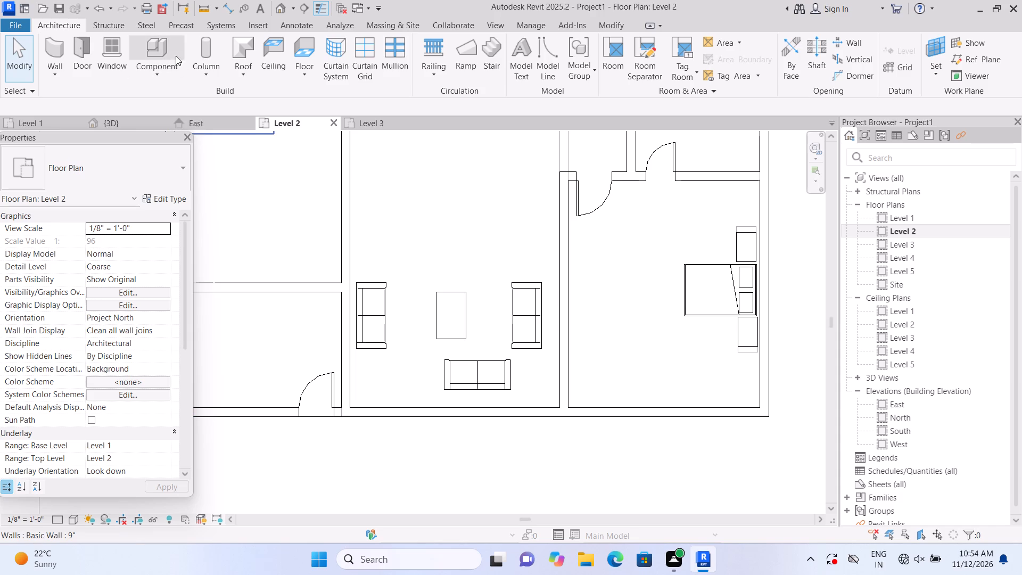
Load Chair-Corbu from the Seating folder and place one just west of the south sofa, aligned with it, about 2'-0" from the south wall.
click(166, 49)
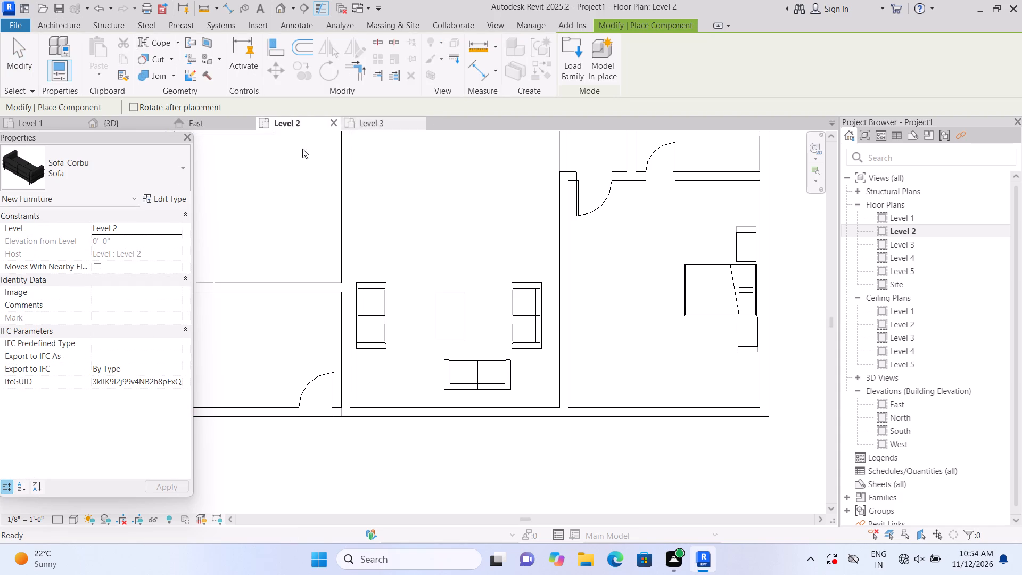
click(175, 170)
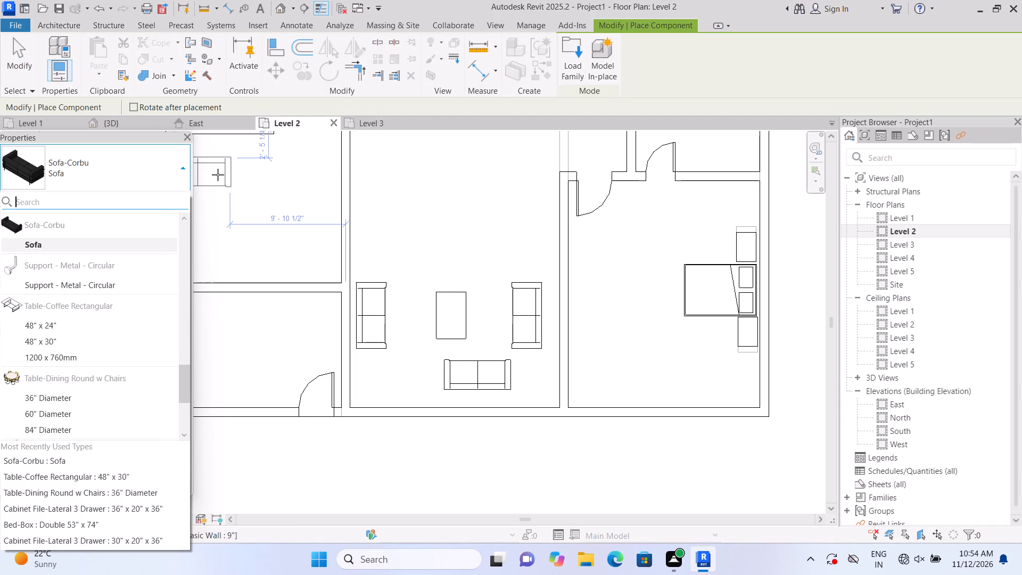
click(561, 64)
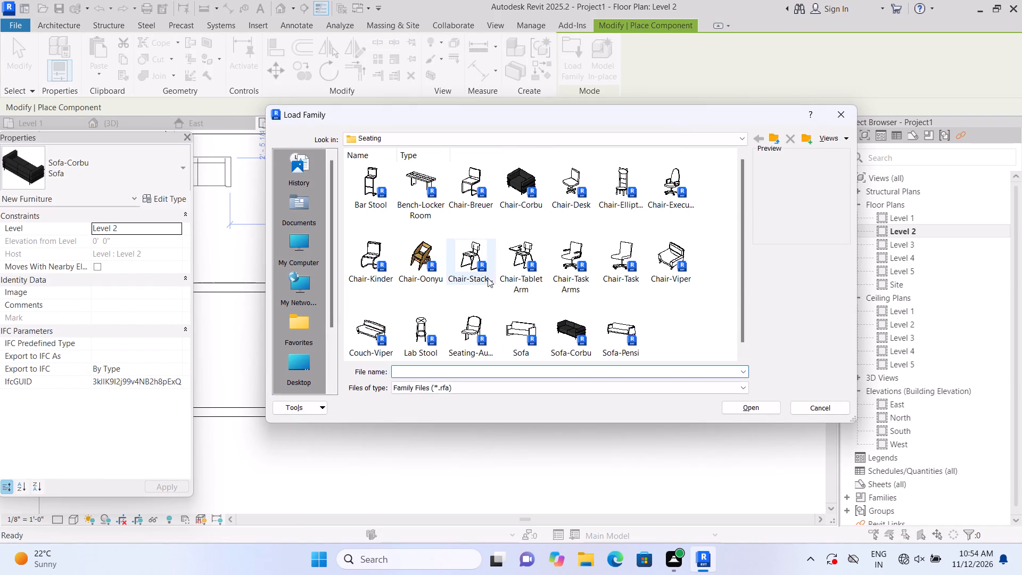
click(525, 195)
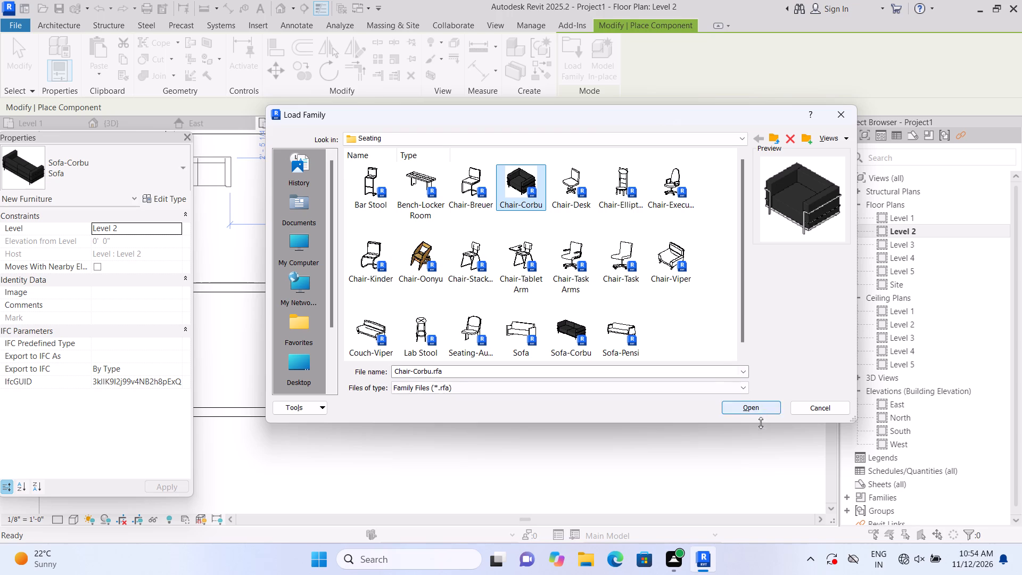
double_click(750, 404)
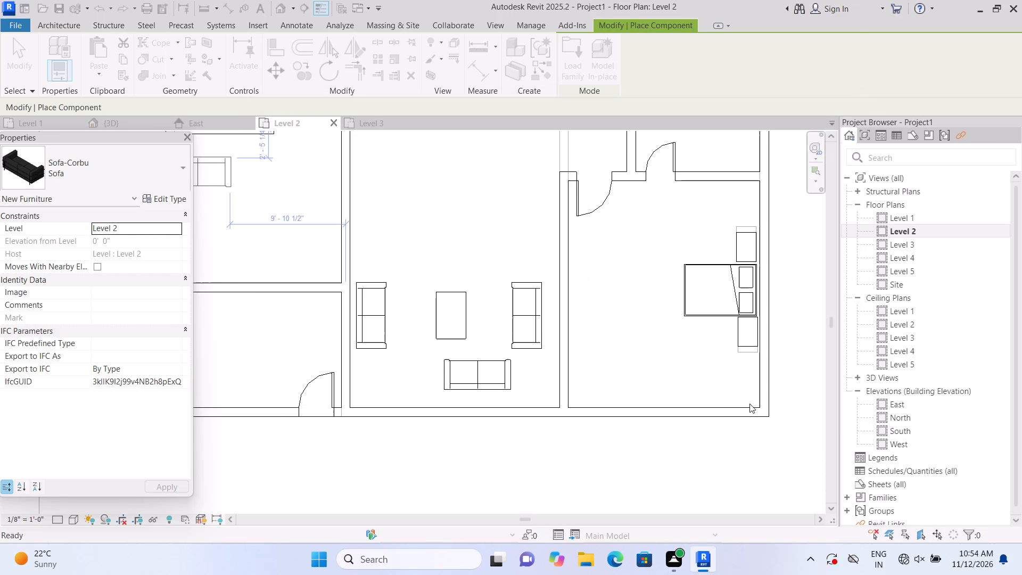
key(space)
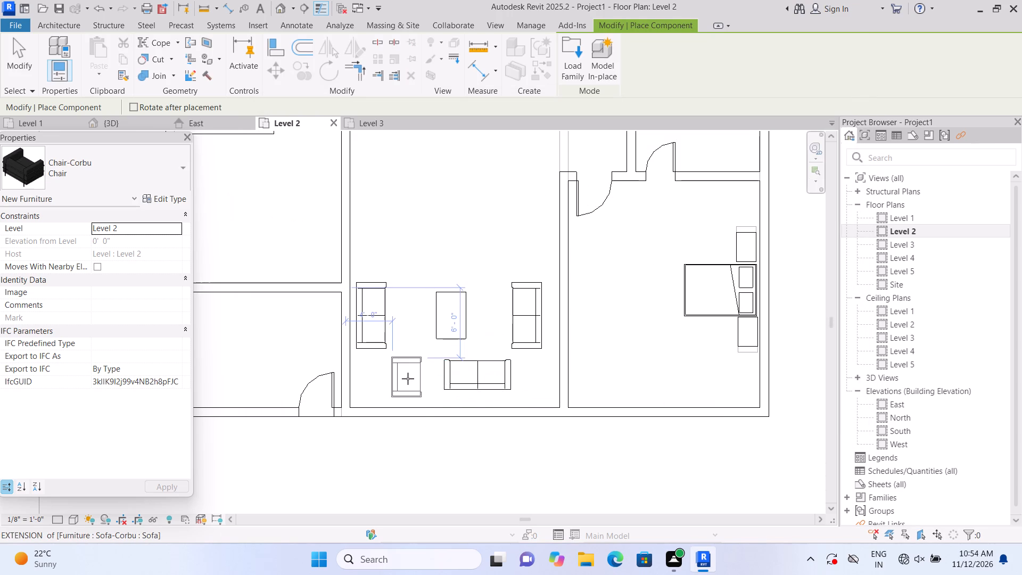
key(space)
click(409, 378)
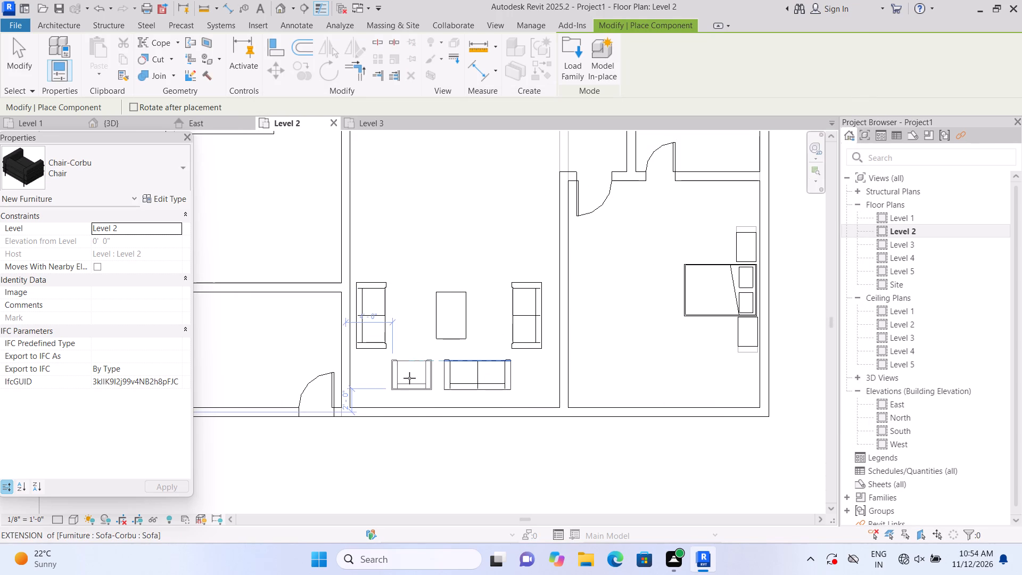
key(Escape)
key(Escape)
Draw a 1'-0" long Curtain Wall 1 within the southwest room's south wall, starting 1'-3" from the building's west wall.
scroll(428, 309, down, 2)
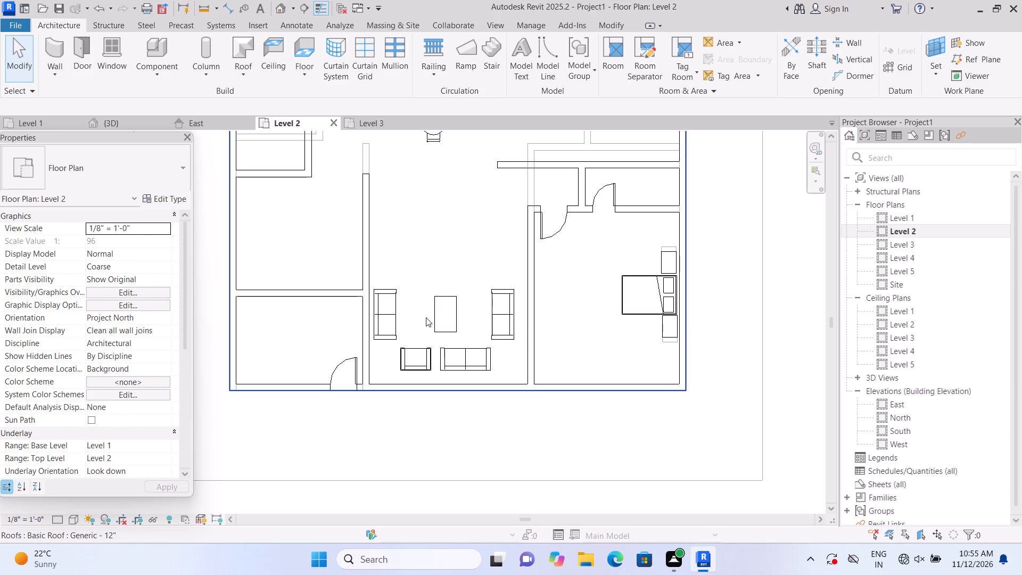
scroll(427, 318, down, 5)
middle_drag(587, 275, 635, 340)
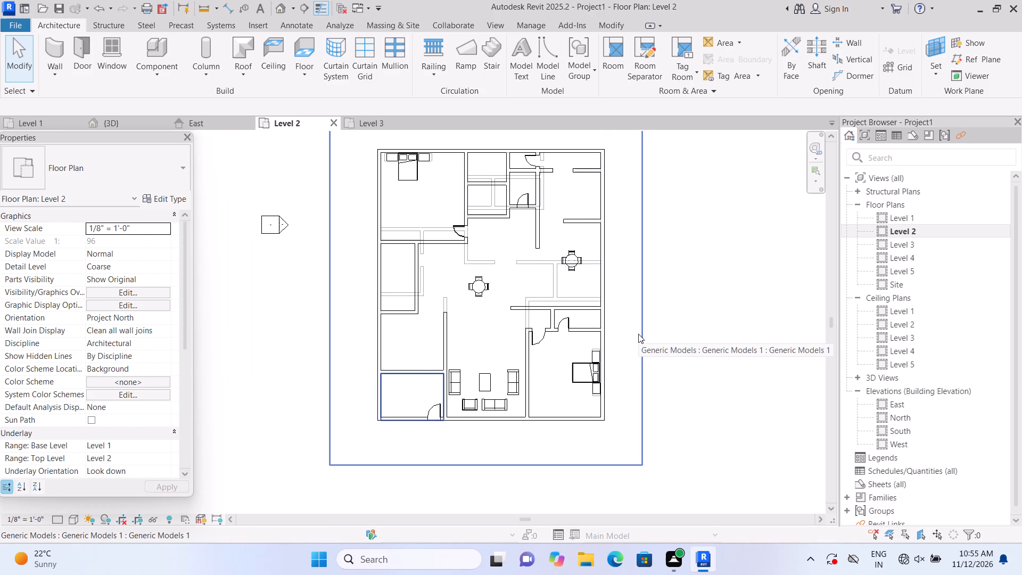
scroll(650, 311, down, 1)
middle_drag(654, 307, 633, 322)
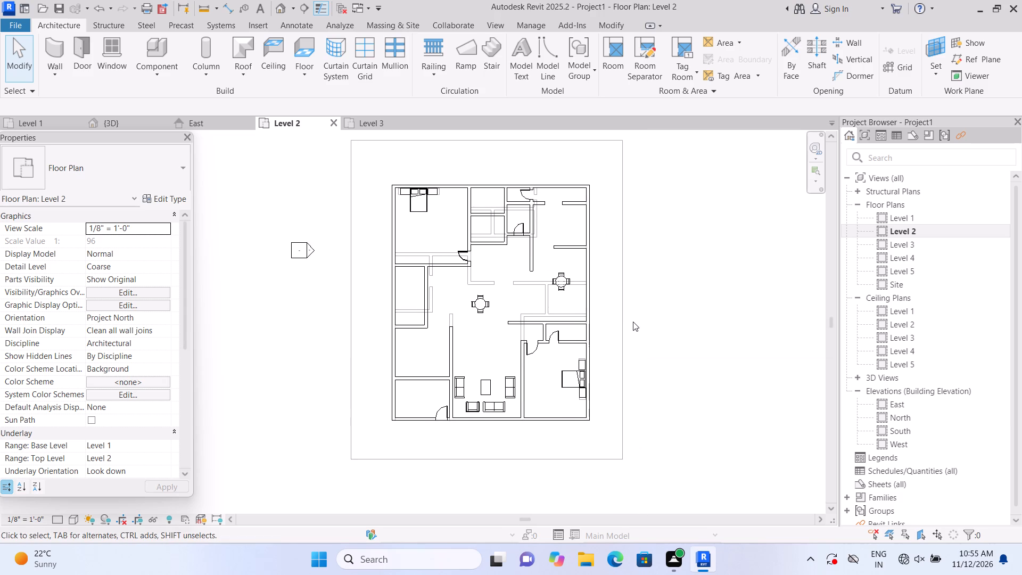
scroll(633, 322, up, 1)
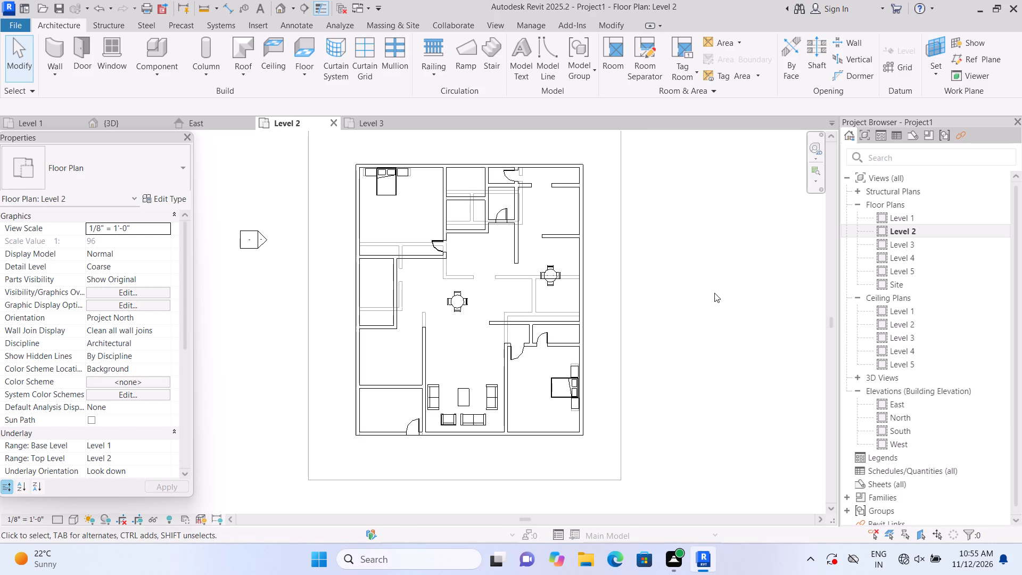
middle_drag(739, 313, 770, 294)
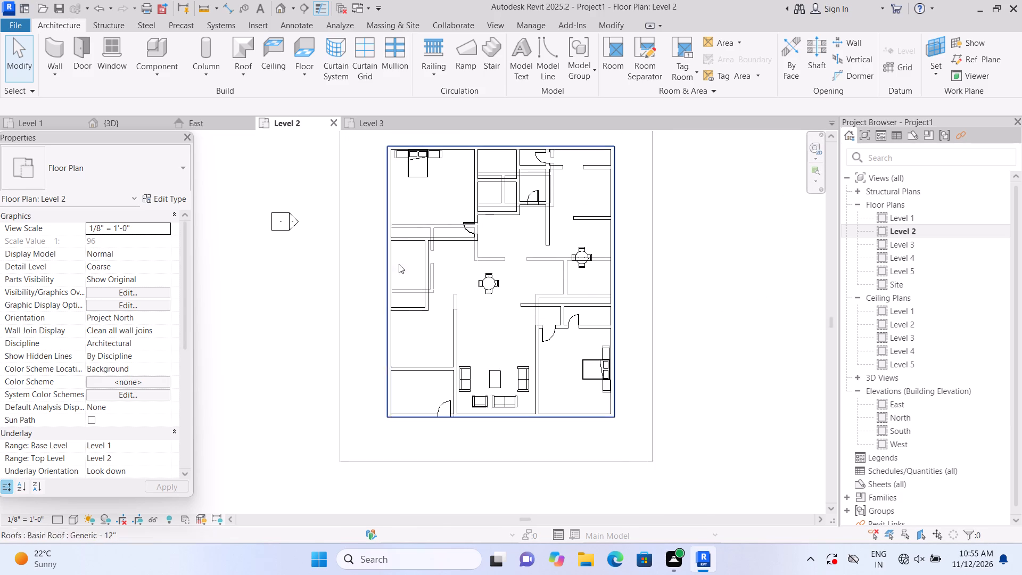
click(59, 52)
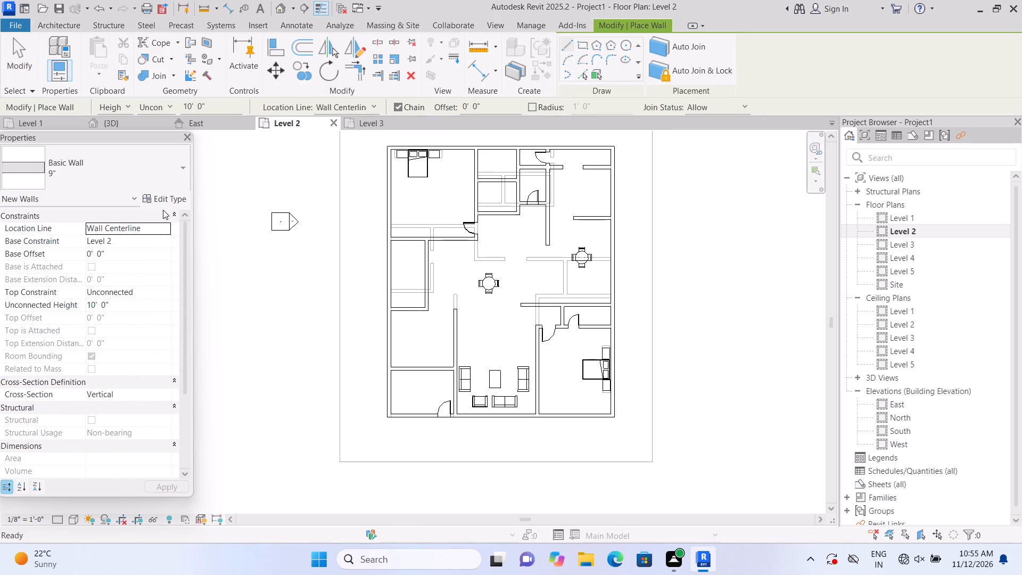
click(172, 159)
scroll(146, 328, down, 10)
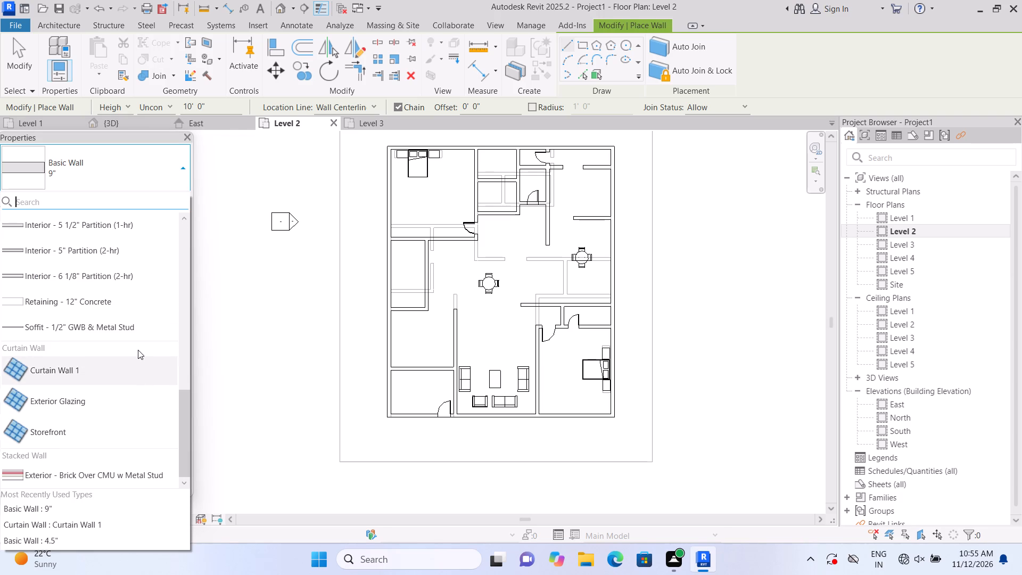
click(138, 350)
click(120, 375)
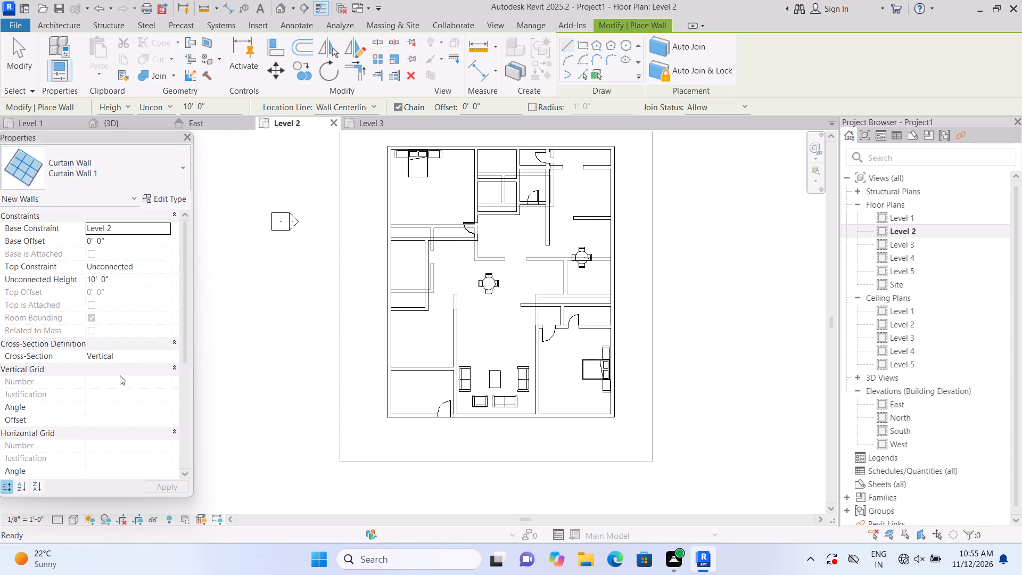
scroll(494, 449, up, 1)
scroll(435, 440, up, 5)
scroll(370, 413, up, 1)
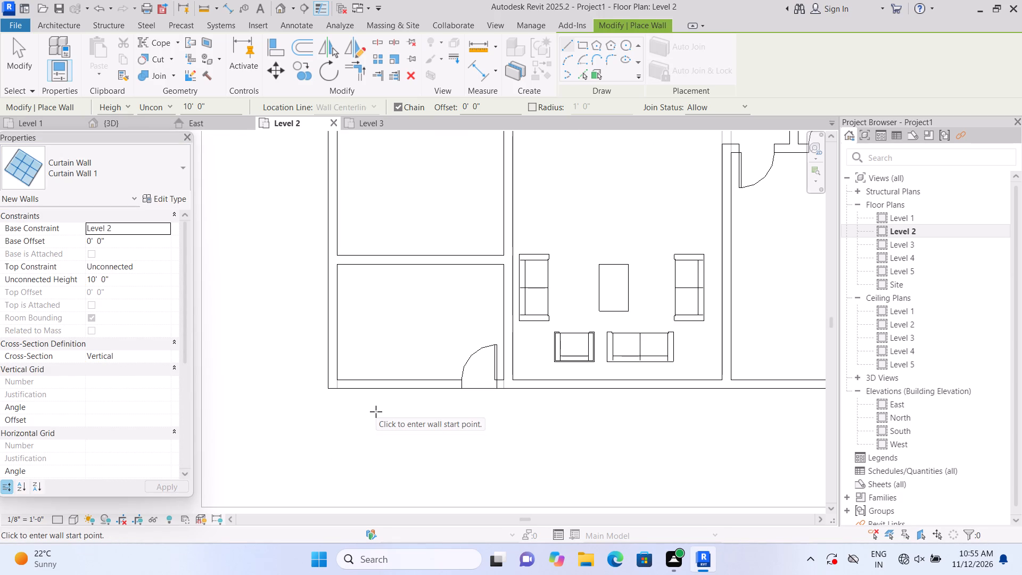
scroll(371, 406, up, 7)
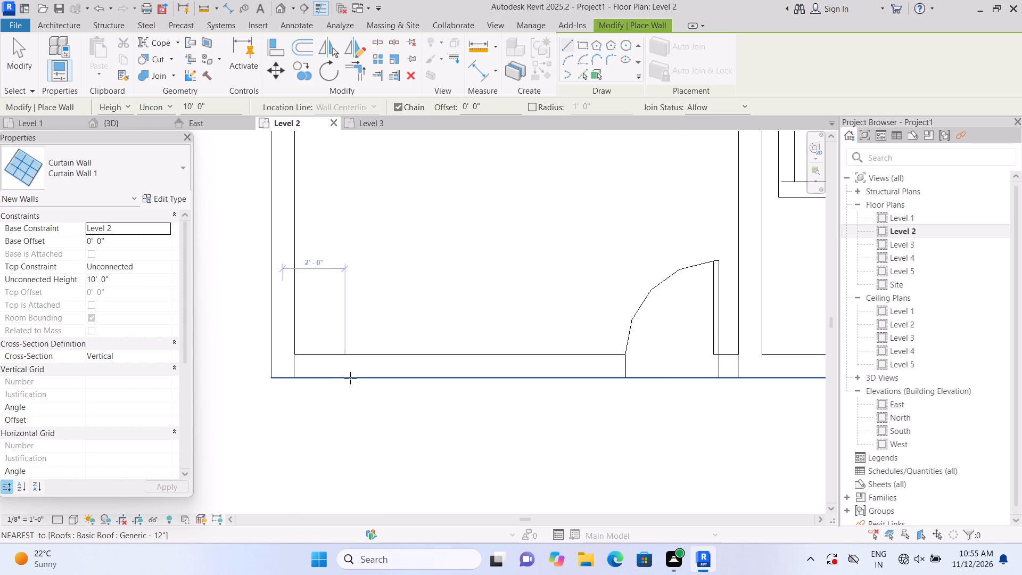
click(322, 366)
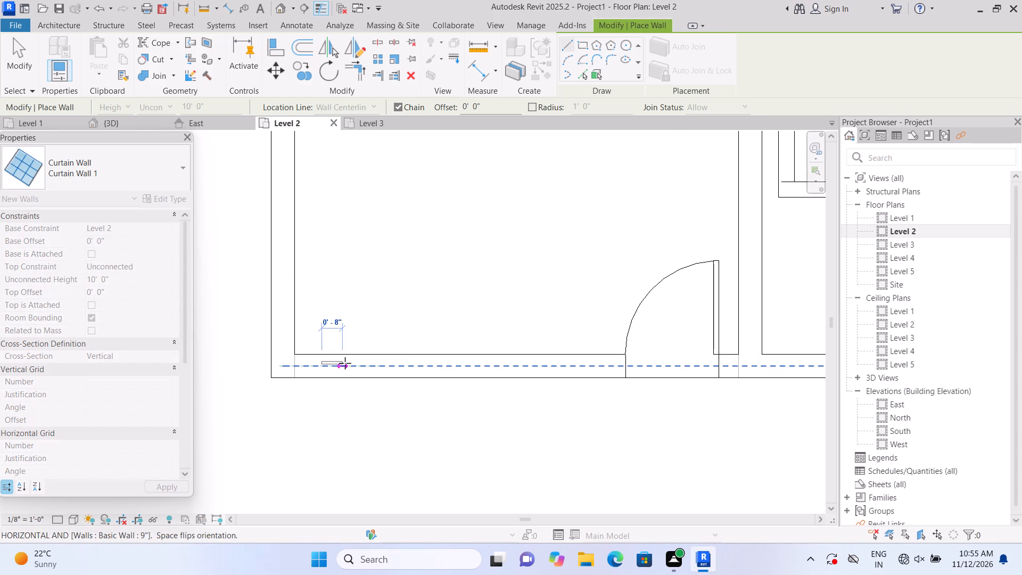
click(353, 363)
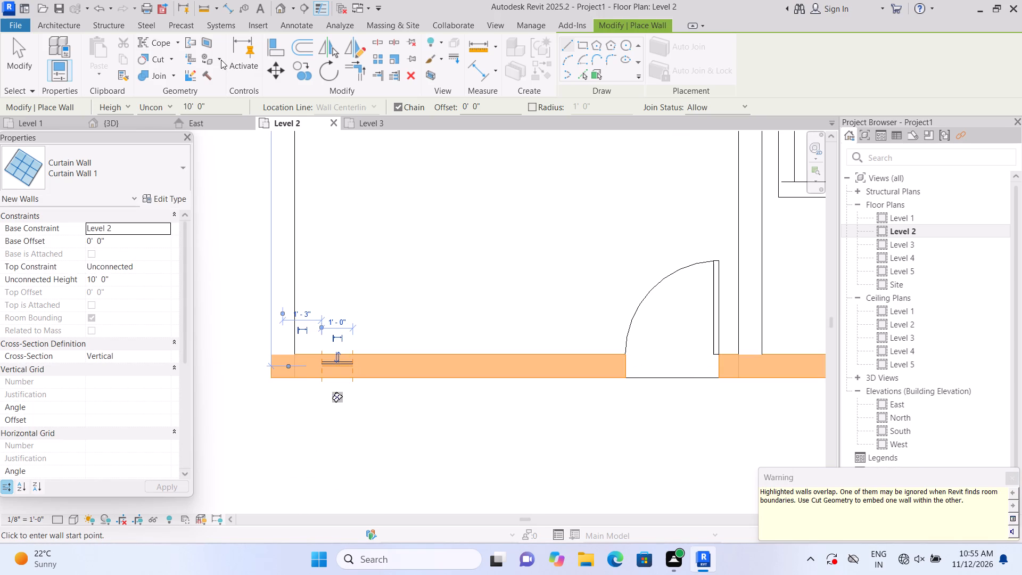
Cut the southwest room's south wall with the short curtain wall using Cut Geometry.
double_click(178, 62)
click(169, 56)
double_click(168, 80)
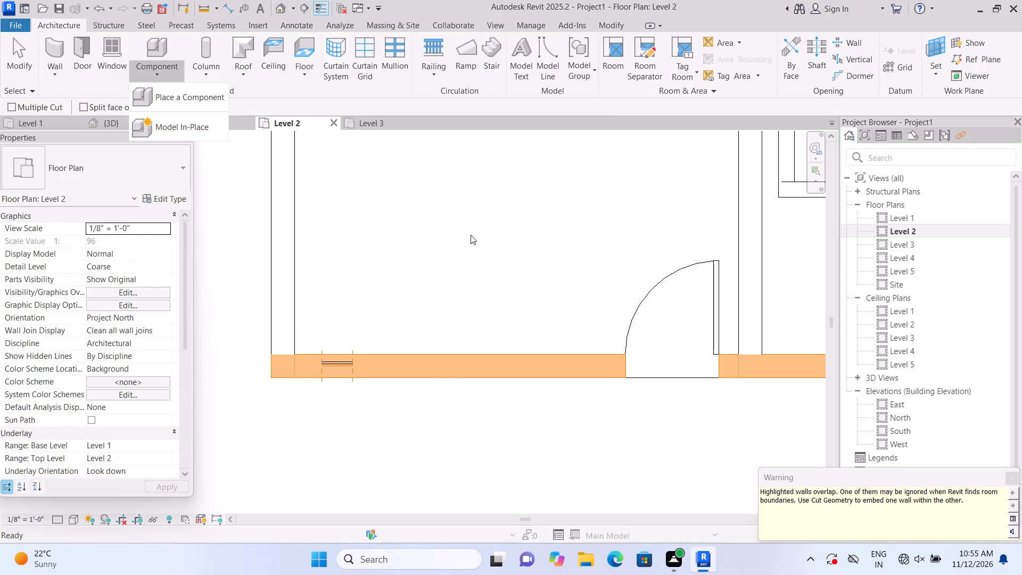
click(546, 58)
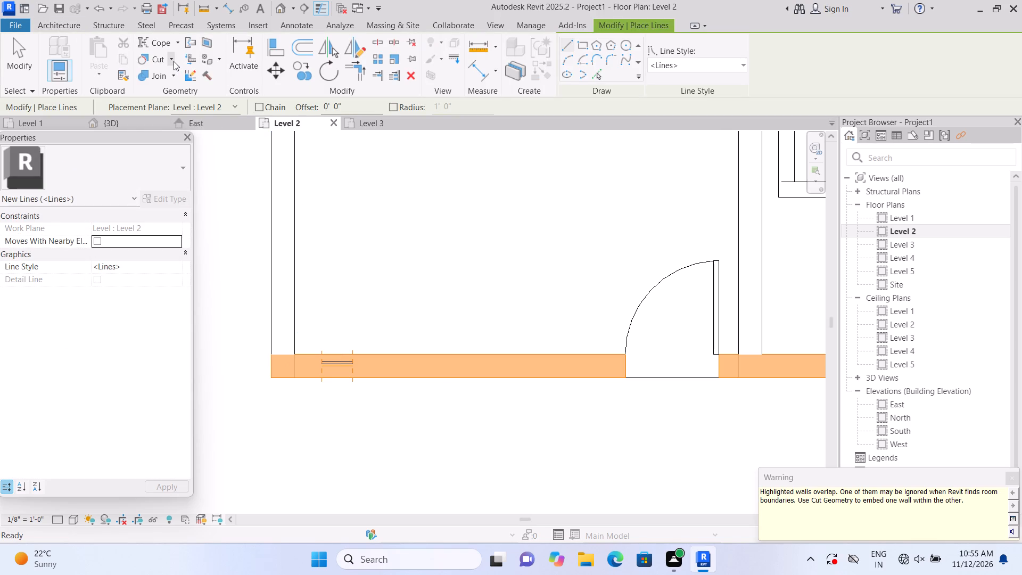
click(174, 61)
click(179, 83)
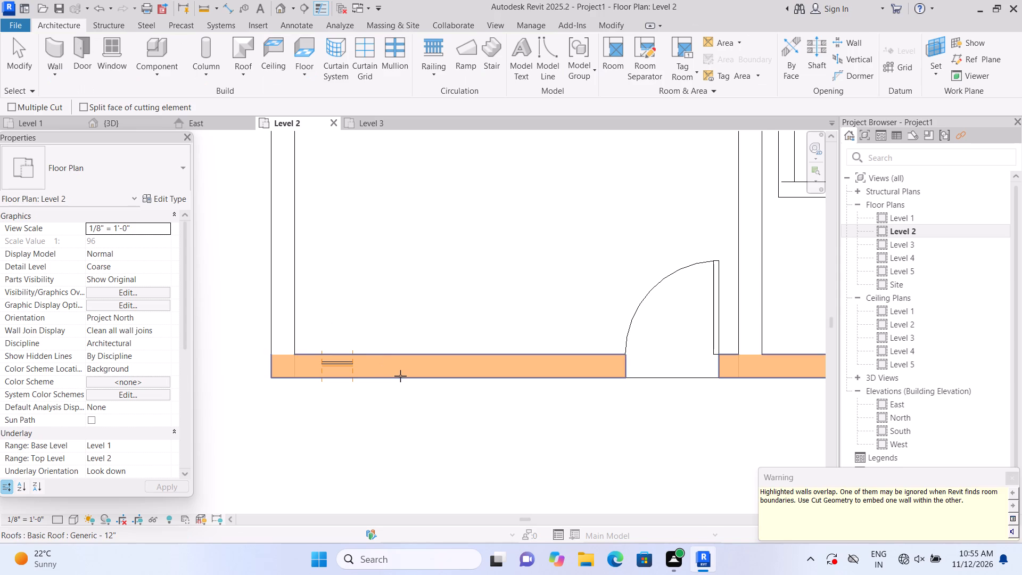
click(400, 376)
click(341, 364)
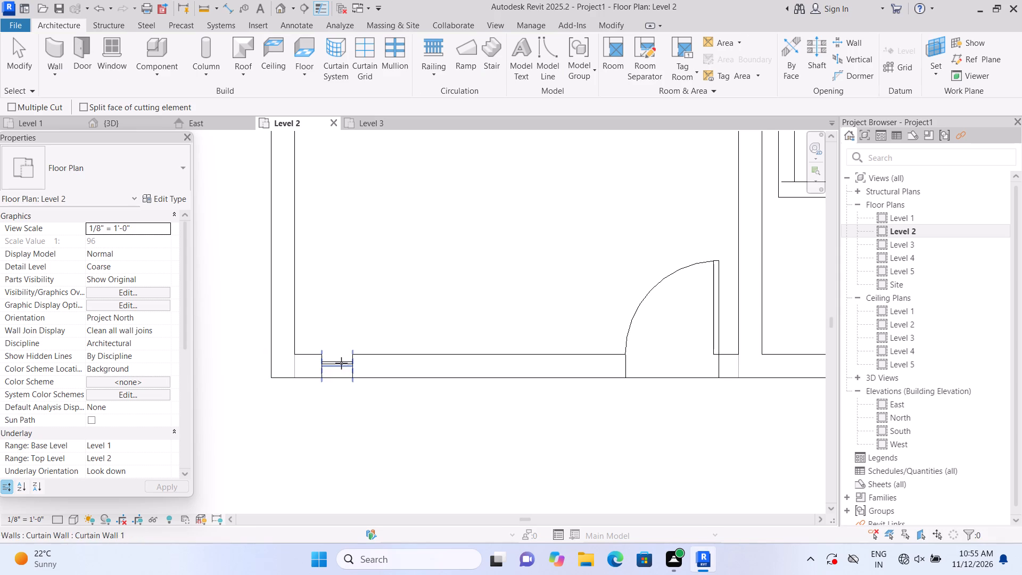
Draw another short Curtain Wall 1 along the centreline of the southwest room's south wall, a little west of the door.
click(55, 47)
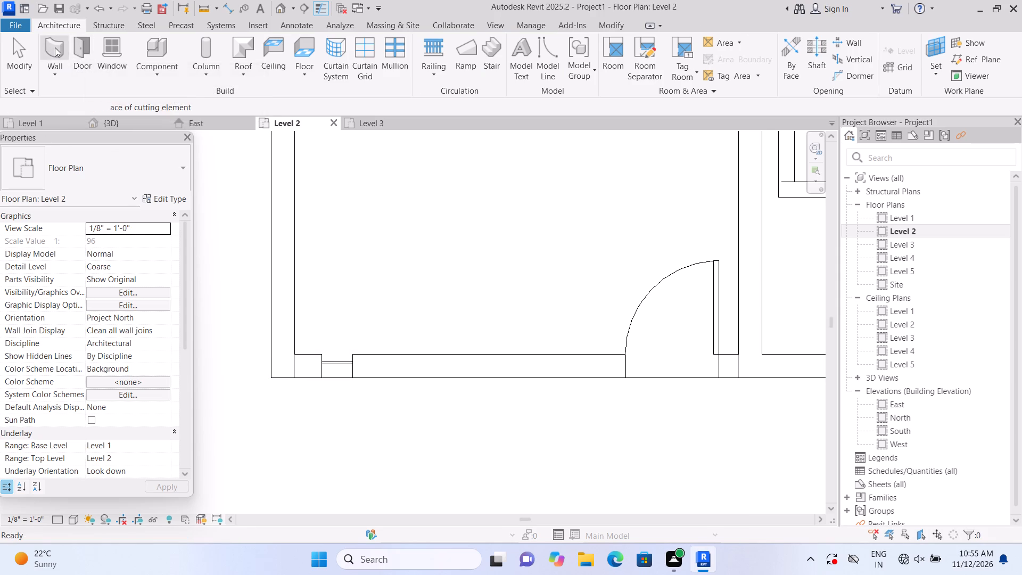
click(572, 369)
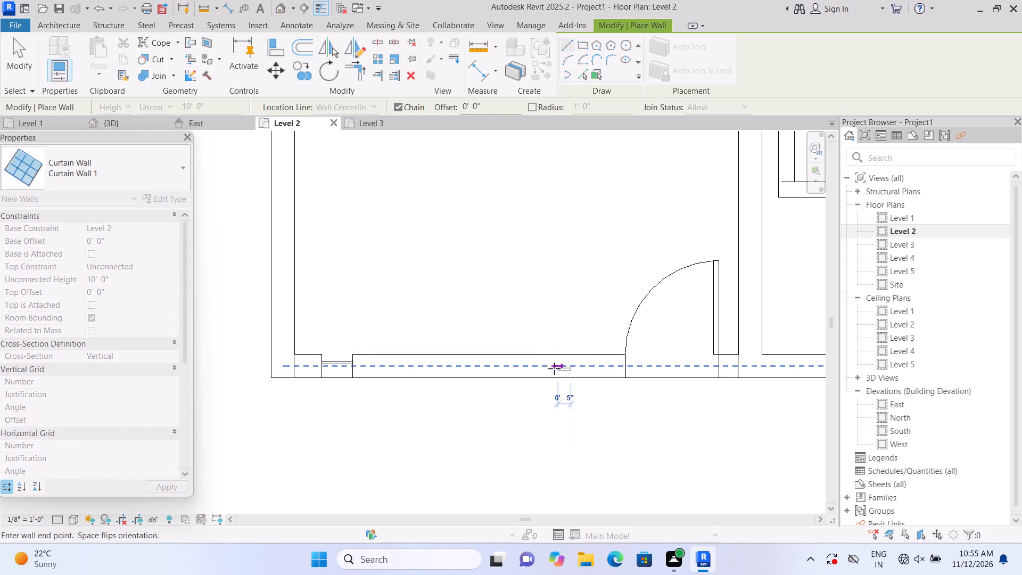
double_click(535, 367)
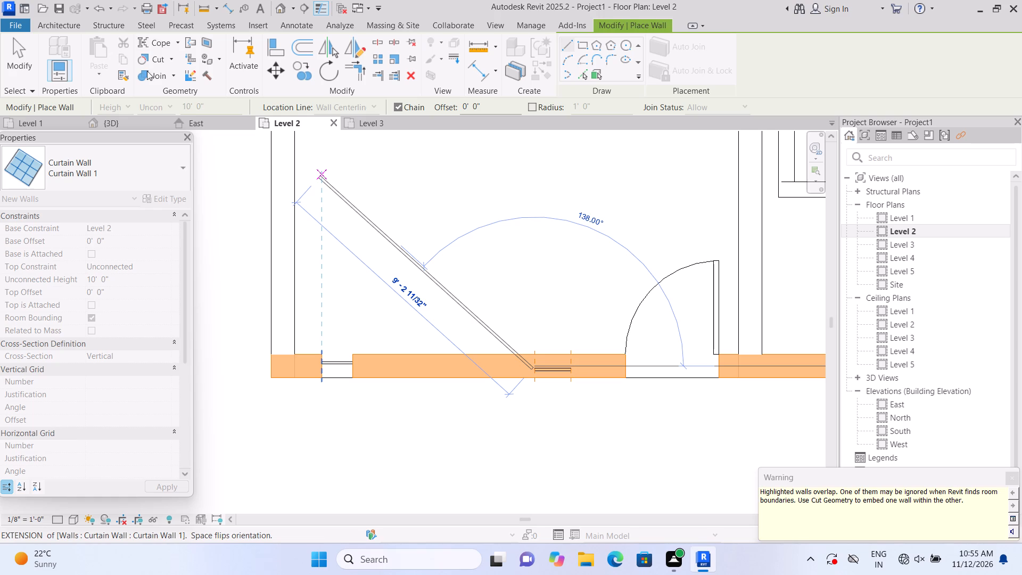
Cut the southwest room's south wall with the new curtain wall beside the door using Cut Geometry.
click(170, 56)
double_click(168, 76)
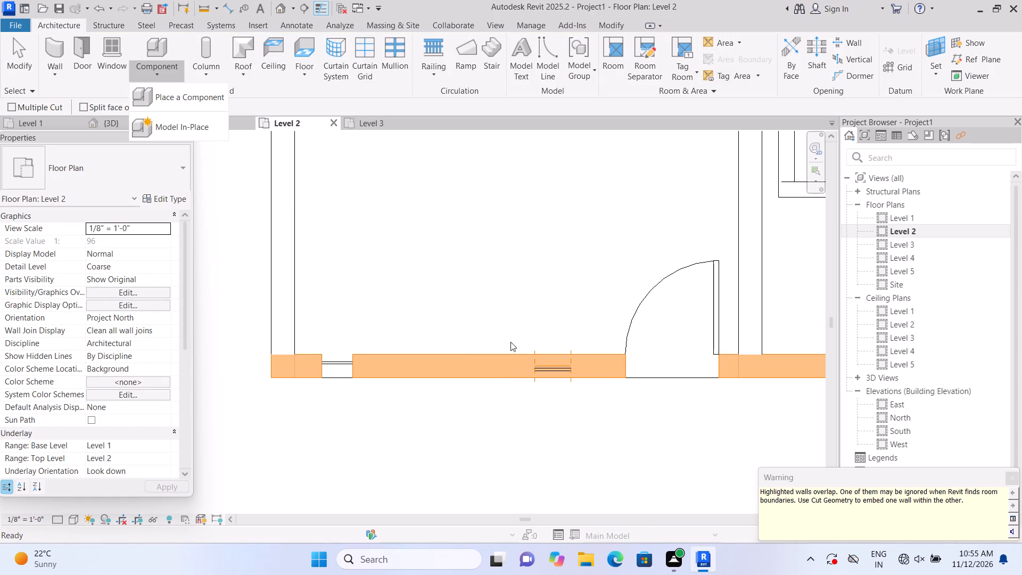
click(542, 66)
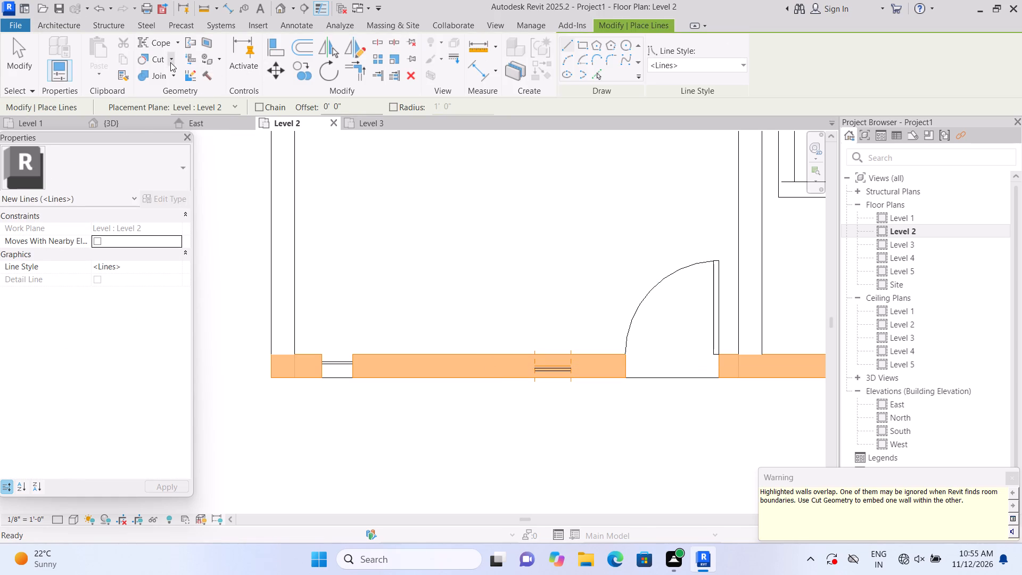
click(170, 62)
click(172, 84)
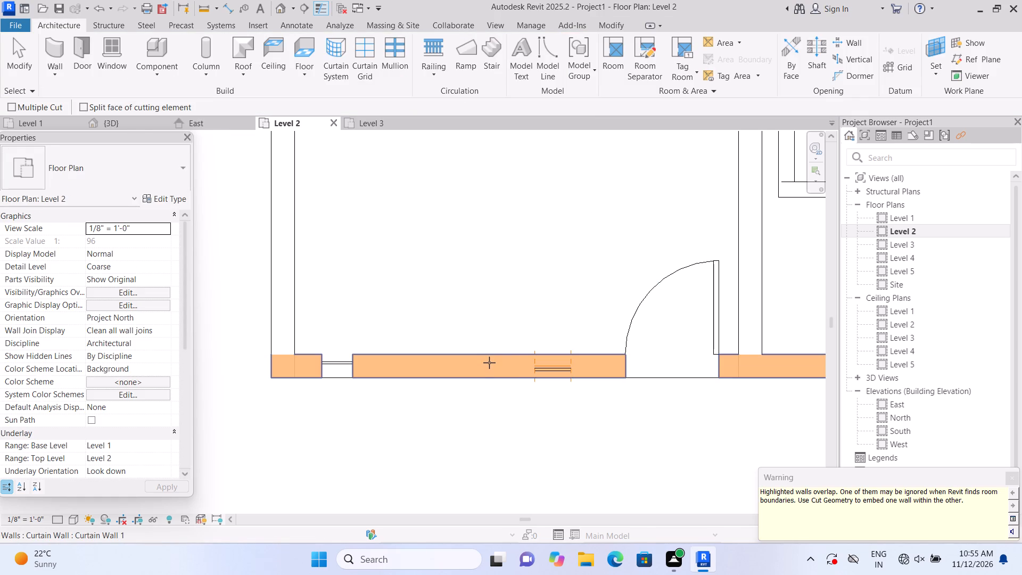
click(489, 365)
click(562, 361)
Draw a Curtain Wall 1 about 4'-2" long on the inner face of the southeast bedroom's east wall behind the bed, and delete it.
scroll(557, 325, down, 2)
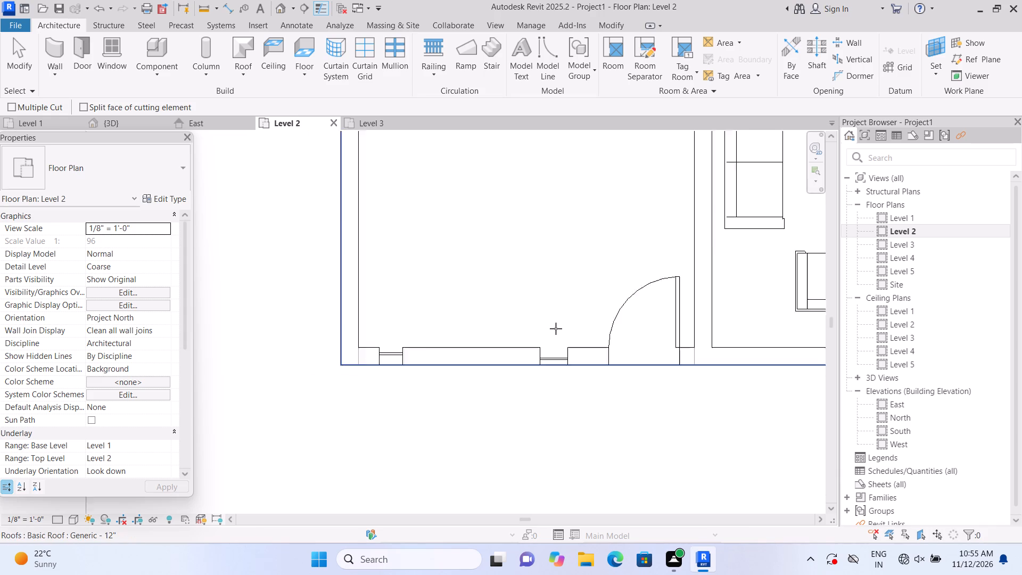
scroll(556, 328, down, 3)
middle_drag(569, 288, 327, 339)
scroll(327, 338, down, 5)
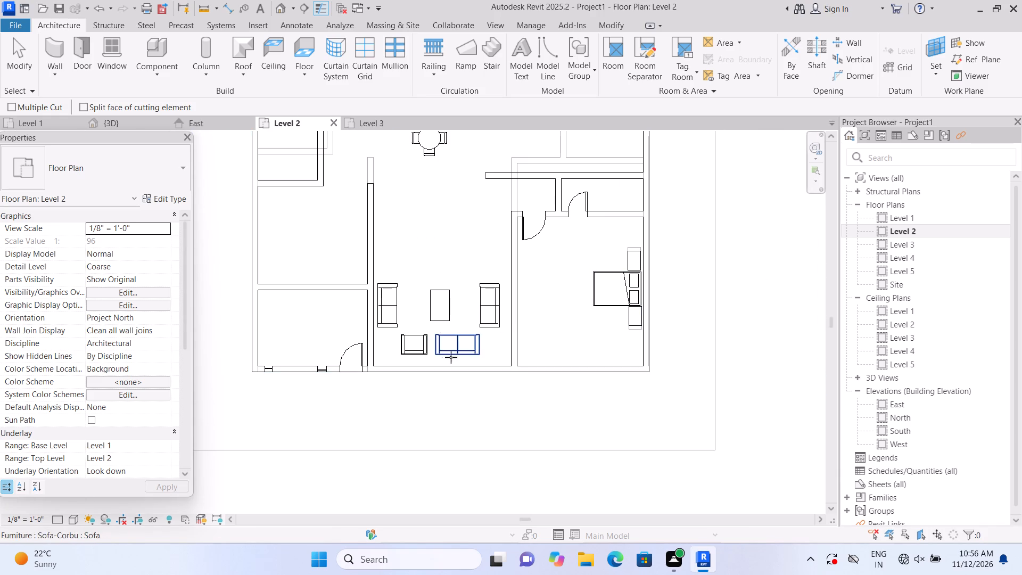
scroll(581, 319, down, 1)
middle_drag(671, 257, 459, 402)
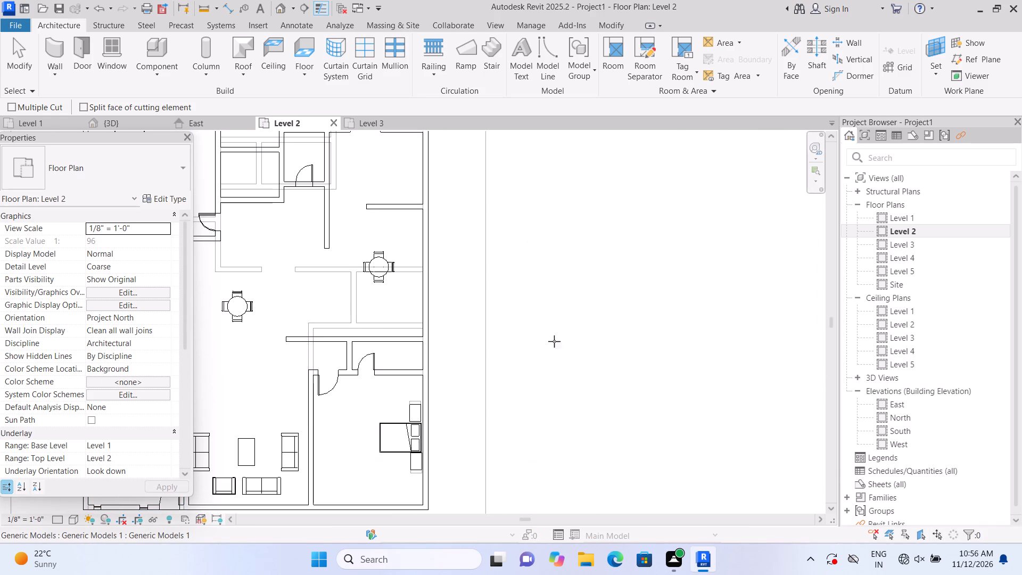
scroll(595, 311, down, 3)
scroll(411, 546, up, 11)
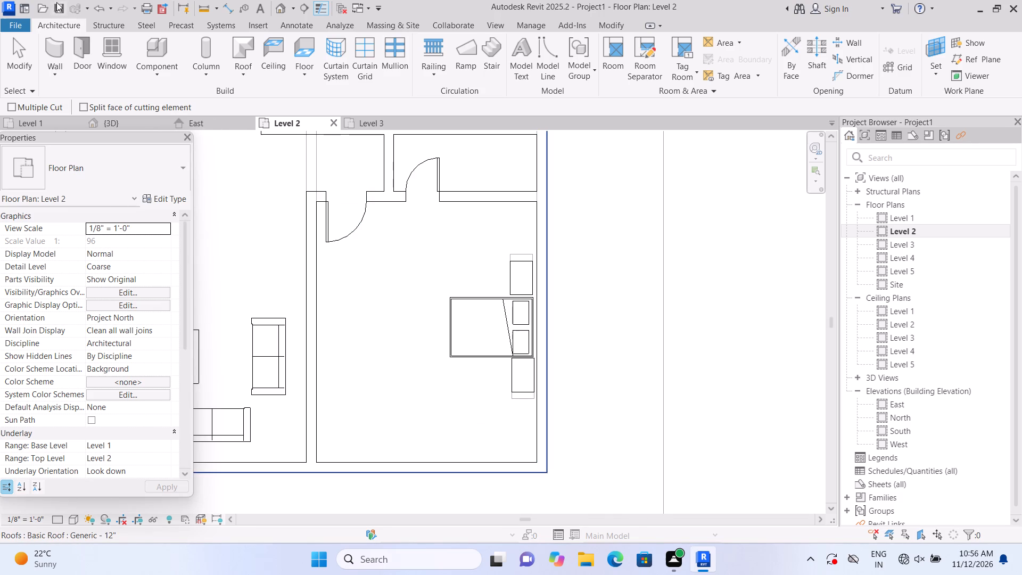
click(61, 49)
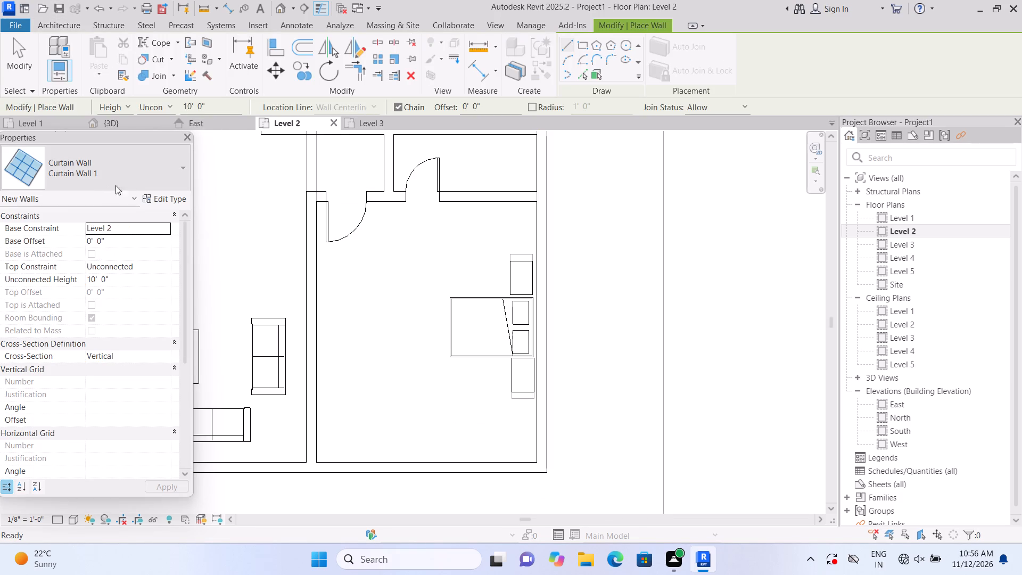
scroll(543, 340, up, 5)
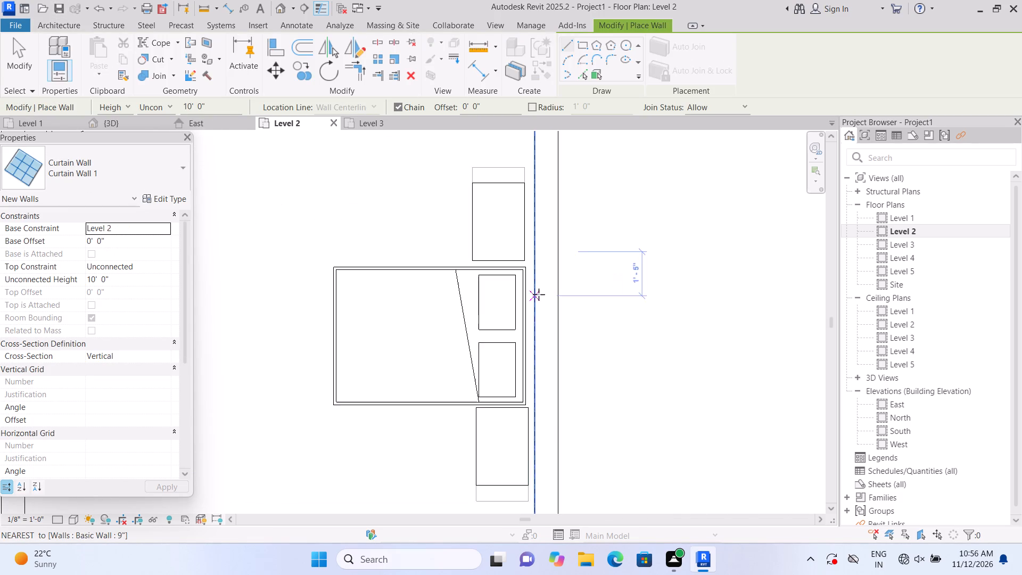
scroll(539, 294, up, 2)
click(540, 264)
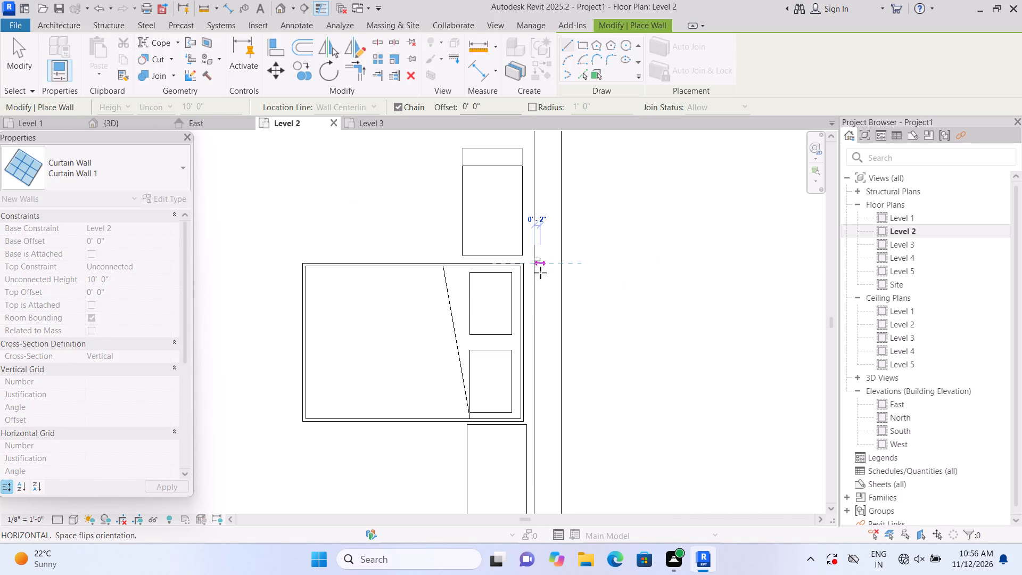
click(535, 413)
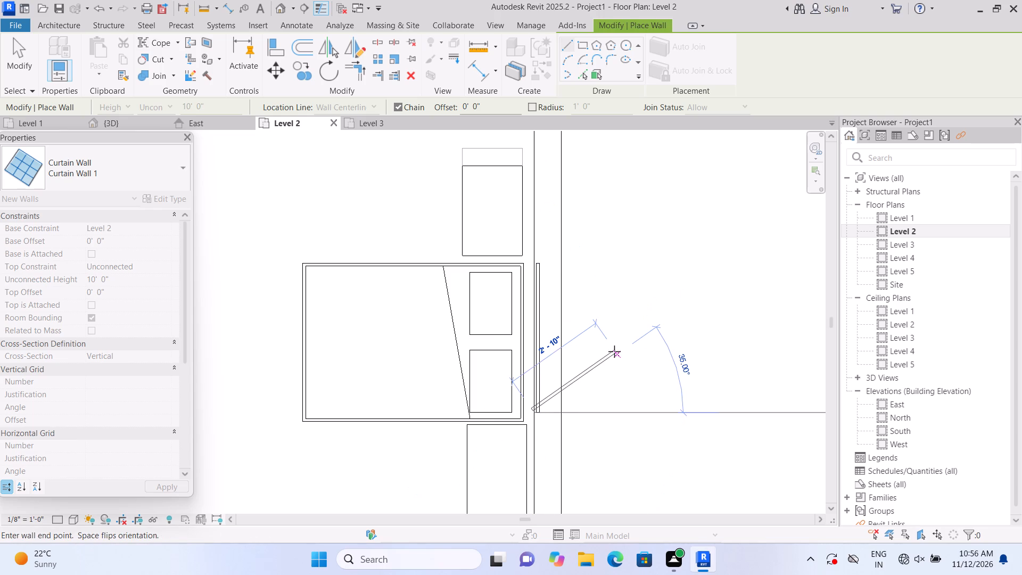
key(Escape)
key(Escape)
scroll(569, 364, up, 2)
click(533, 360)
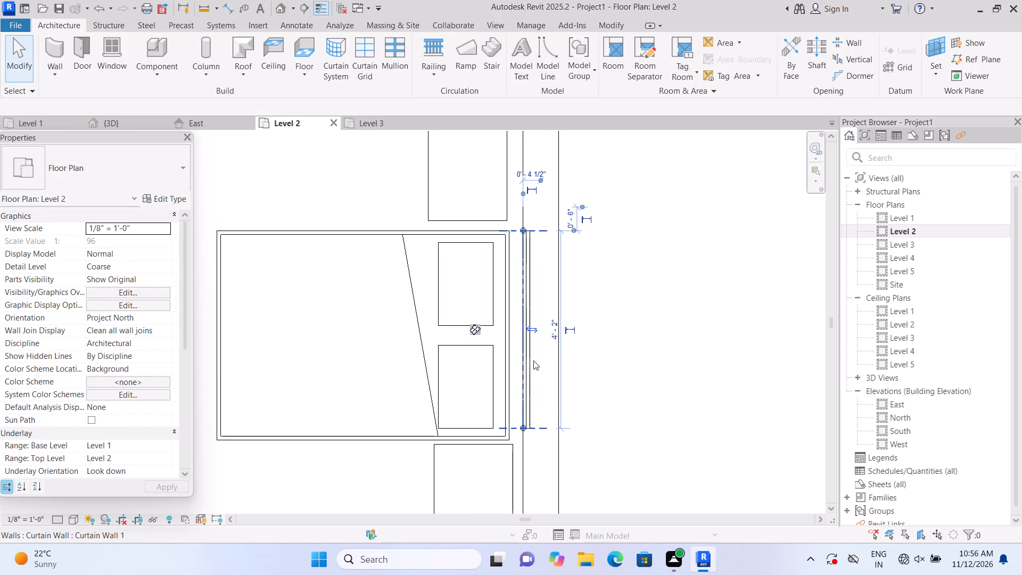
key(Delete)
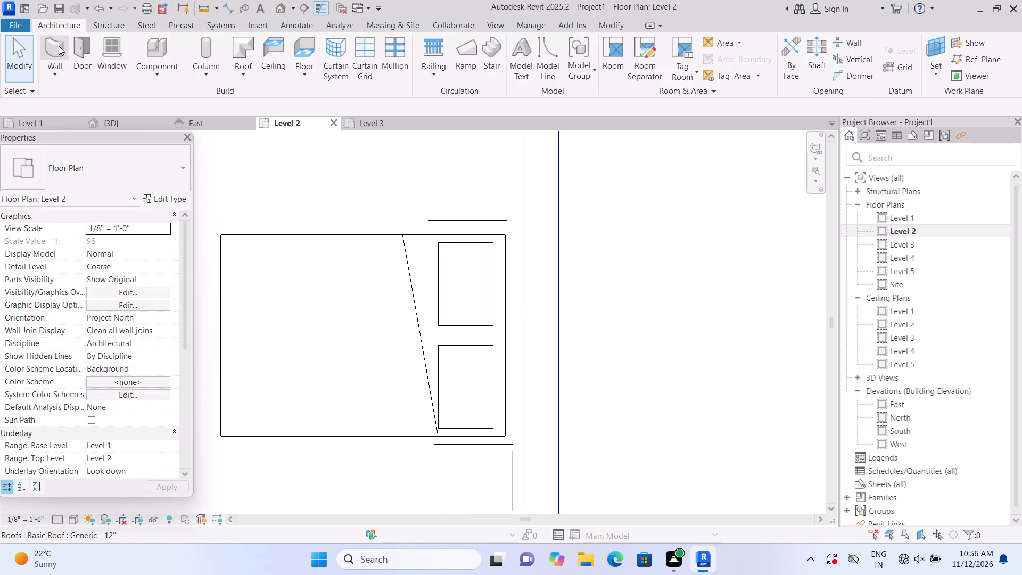
Draw a Curtain Wall 1 about 3'-10" long on the centreline of the southeast bedroom's east wall, behind the bed's head.
click(59, 46)
middle_drag(408, 228, 432, 166)
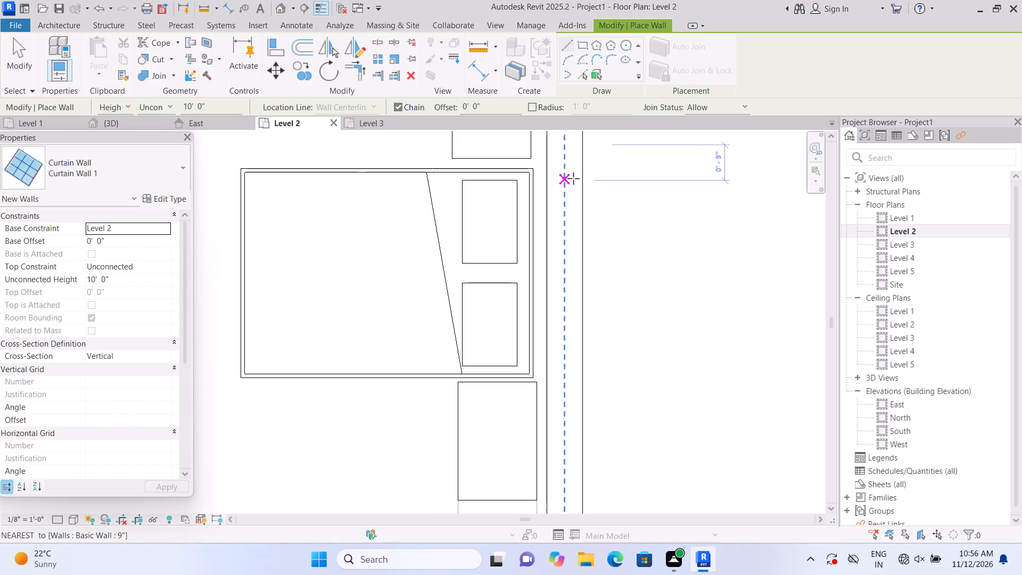
click(563, 177)
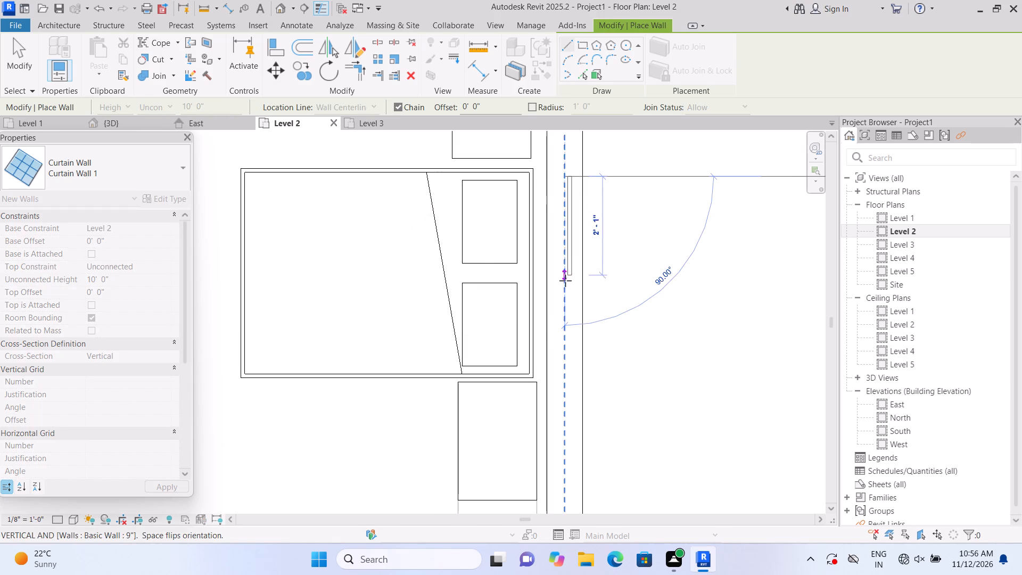
double_click(563, 356)
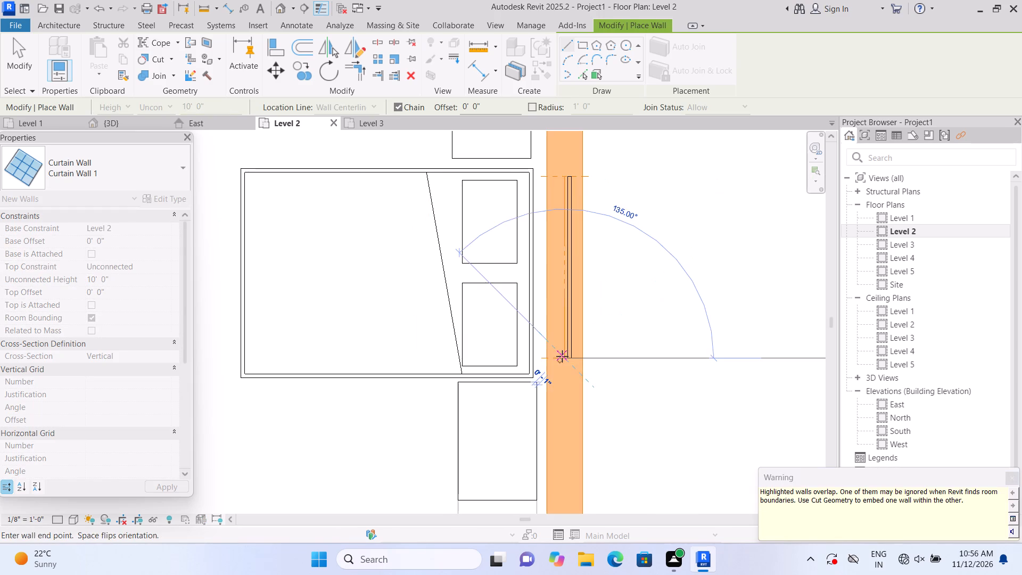
Cut the southeast bedroom's east wall with the curtain wall behind the bed using Cut Geometry.
click(170, 60)
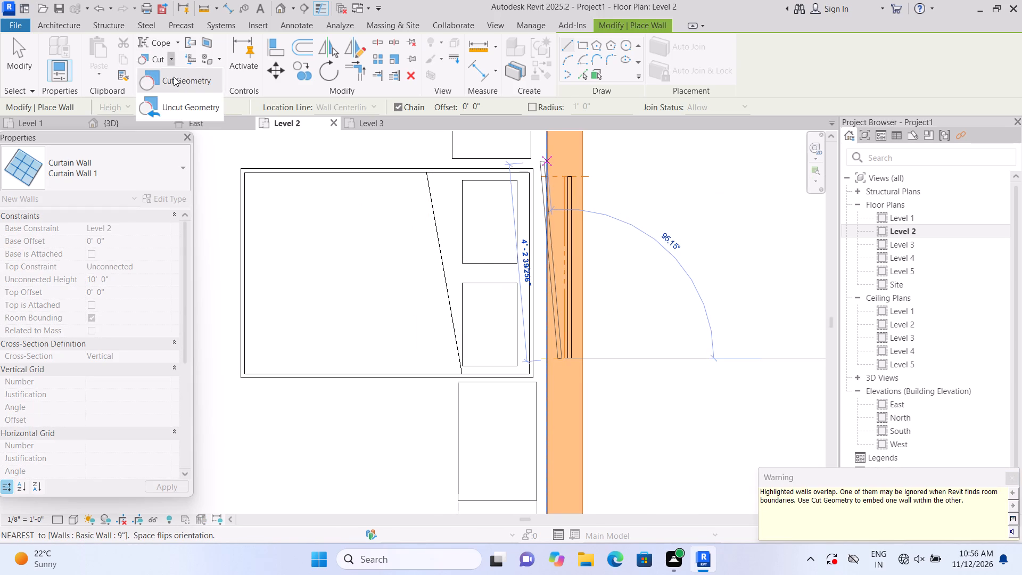
click(175, 83)
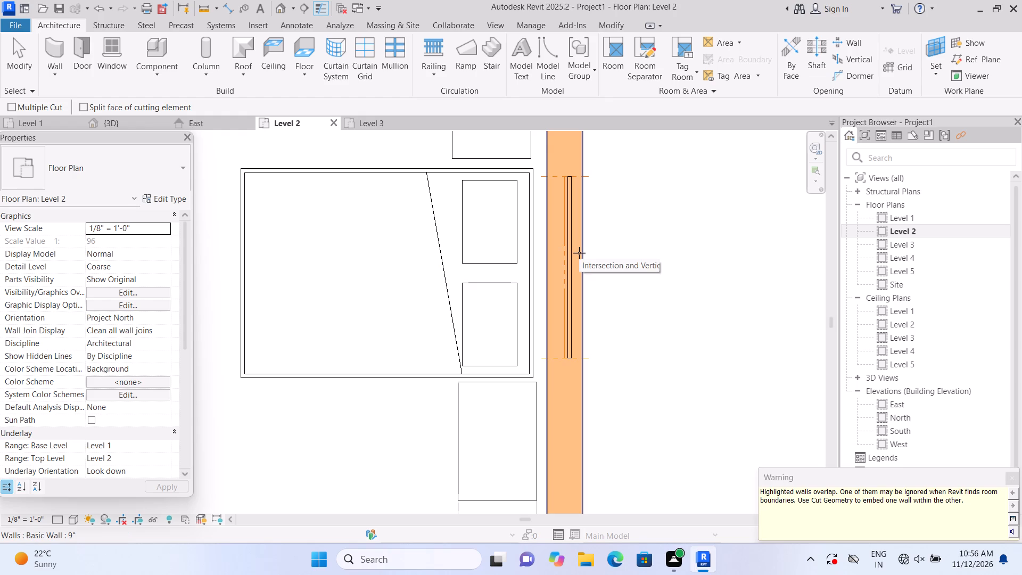
click(579, 253)
click(566, 253)
In the 3D view, raise the bottom of the bedroom's east curtain wall to a base offset of about 3'-8 1/2".
scroll(619, 242, down, 4)
middle_drag(645, 199, 638, 451)
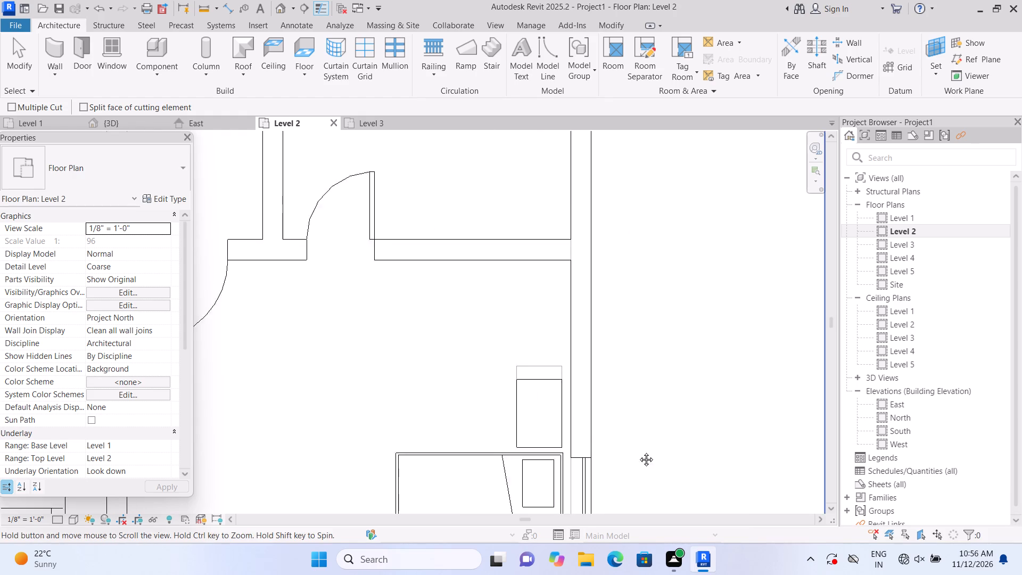
middle_drag(638, 451, 638, 478)
scroll(644, 379, down, 6)
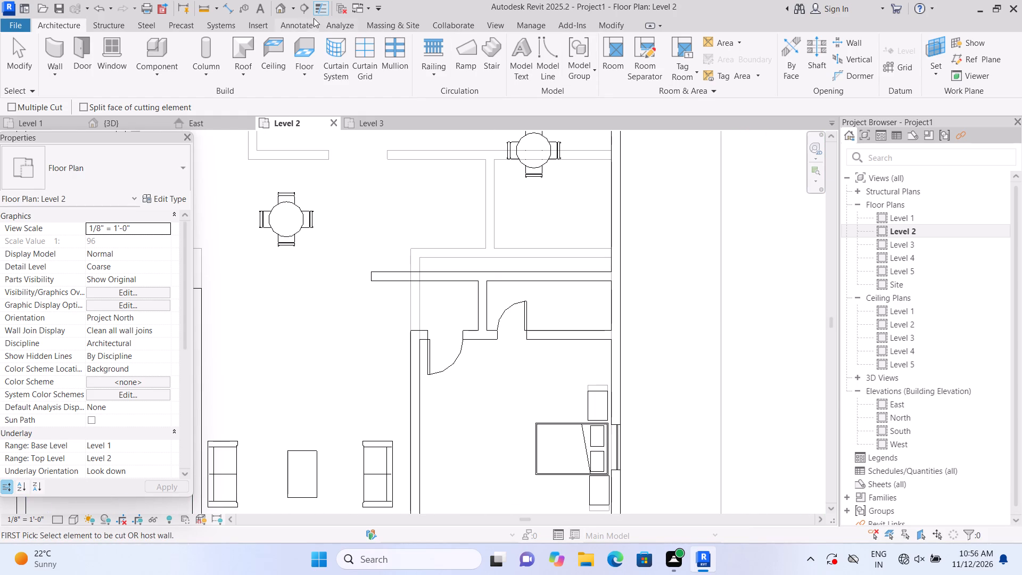
click(278, 7)
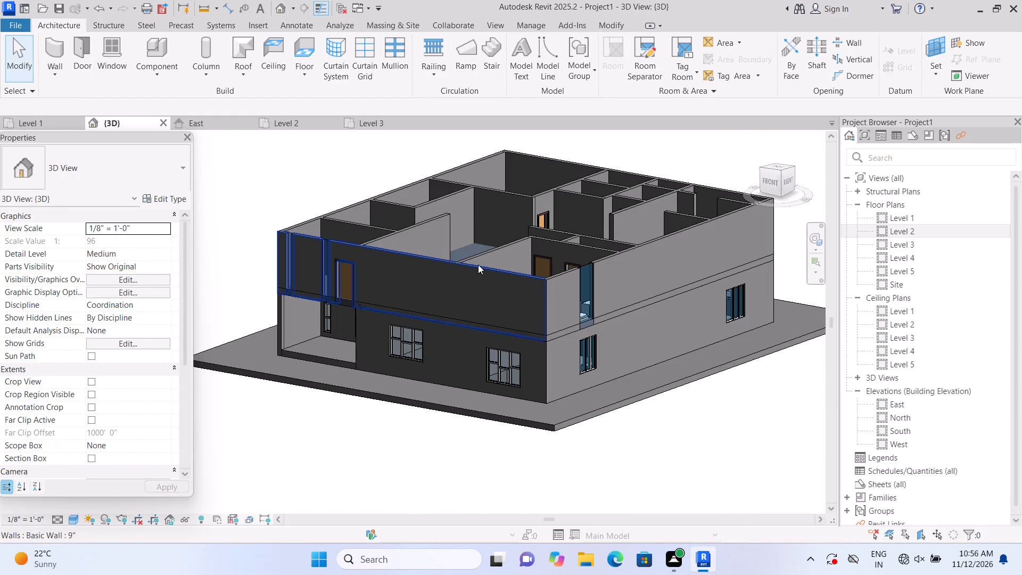
shift+middle_drag(674, 467, 634, 466)
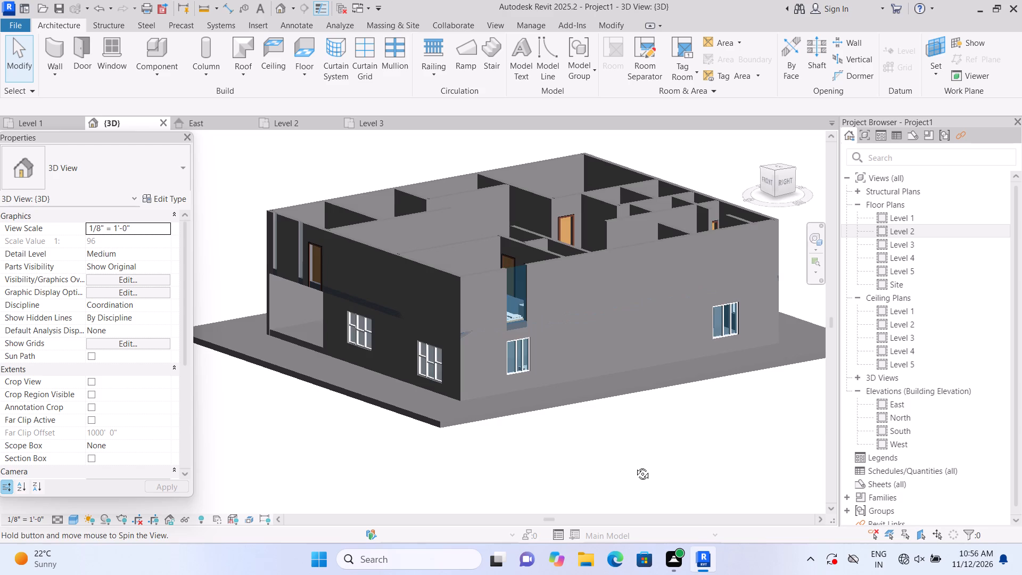
shift+middle_drag(634, 466, 634, 465)
shift+scroll(632, 456, up, 9)
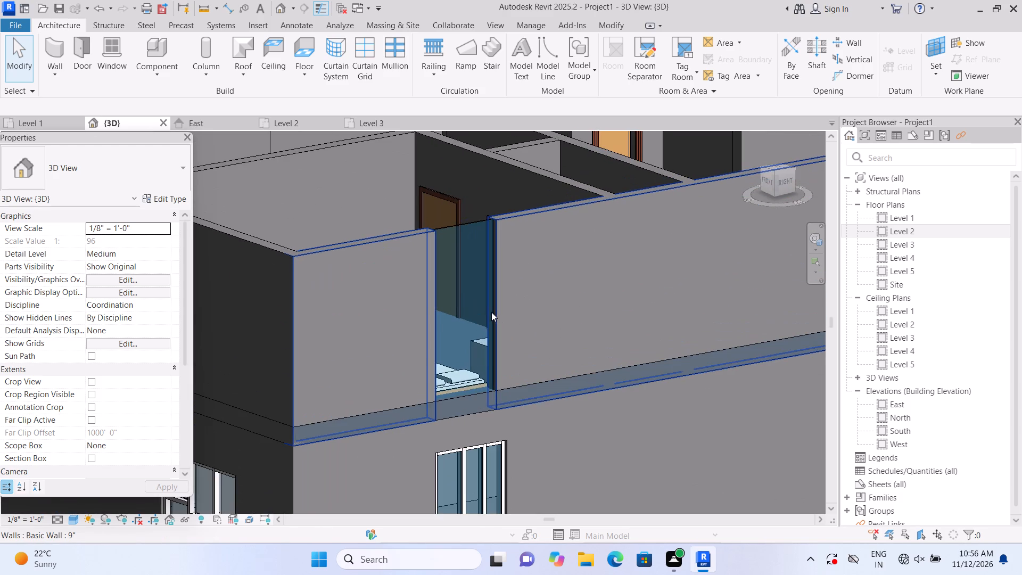
click(477, 310)
scroll(480, 349, up, 4)
scroll(479, 477, down, 2)
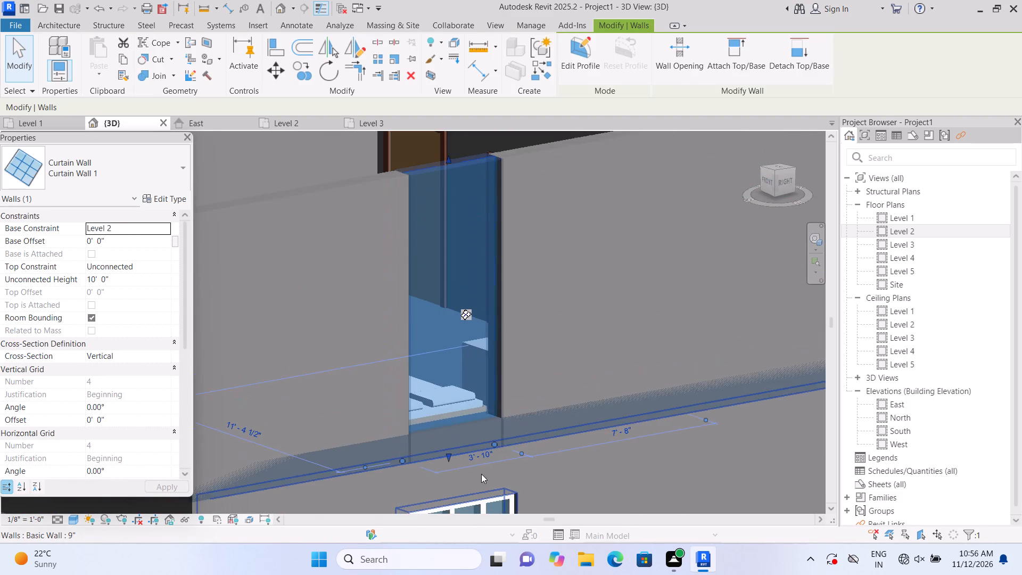
scroll(465, 471, up, 2)
drag(448, 452, 446, 353)
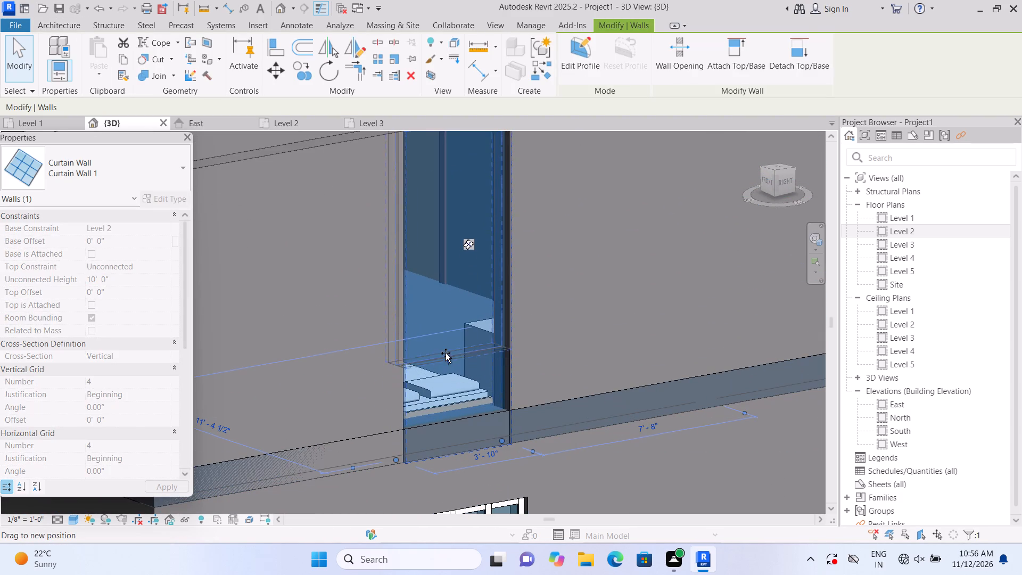
drag(446, 353, 446, 327)
Lower the top of the bedroom's east curtain wall to an unconnected height of about 4'-6 1/2", and deselect it.
scroll(542, 367, down, 3)
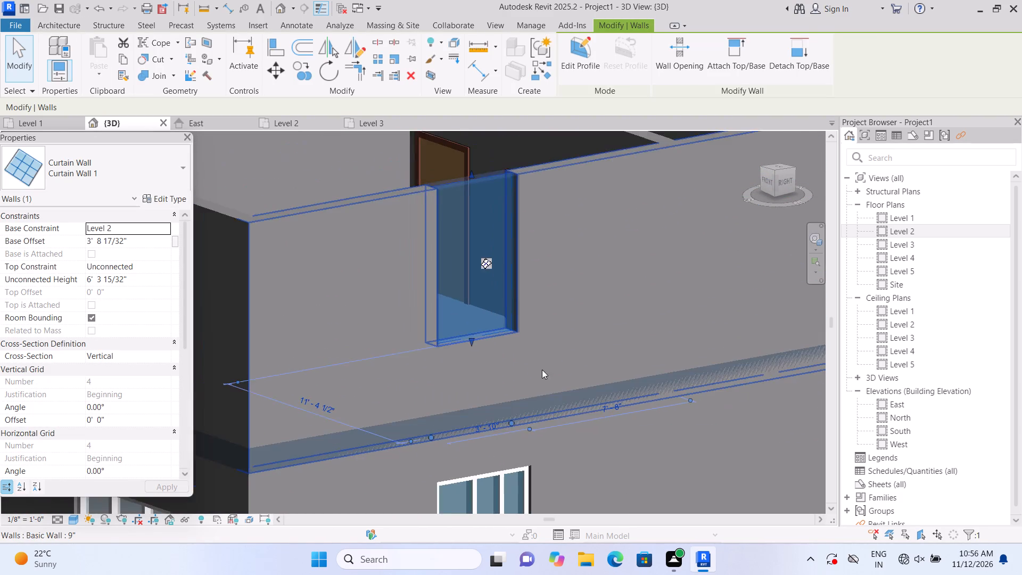
middle_drag(570, 275, 572, 421)
scroll(559, 407, up, 2)
scroll(572, 218, down, 2)
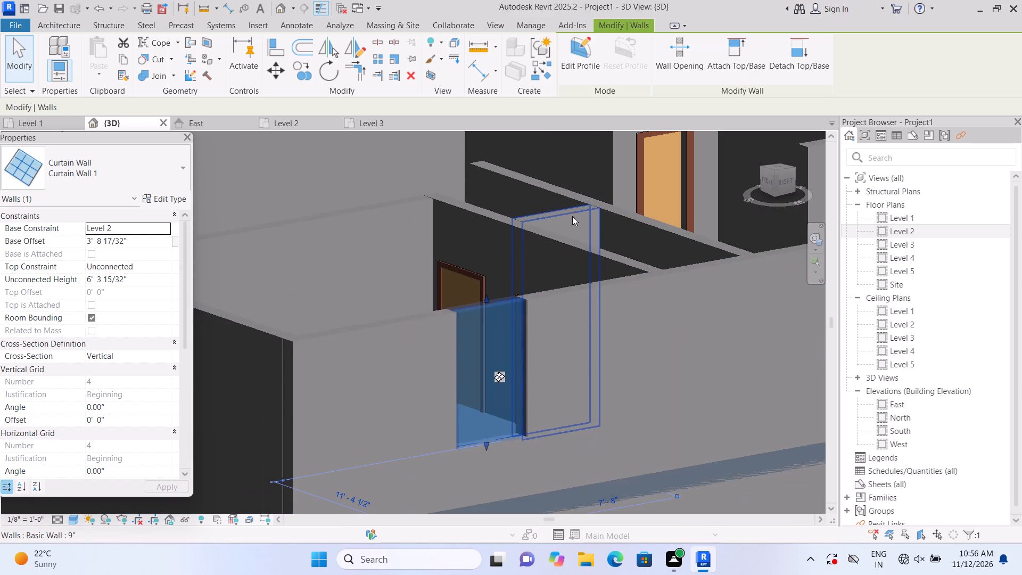
middle_drag(615, 424, 621, 308)
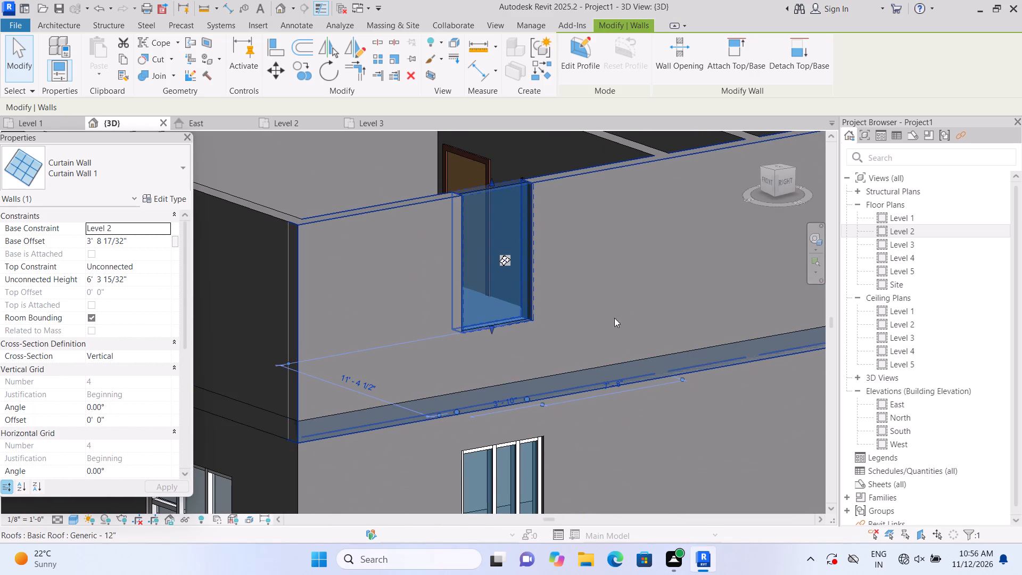
middle_drag(619, 342, 628, 362)
scroll(532, 250, up, 2)
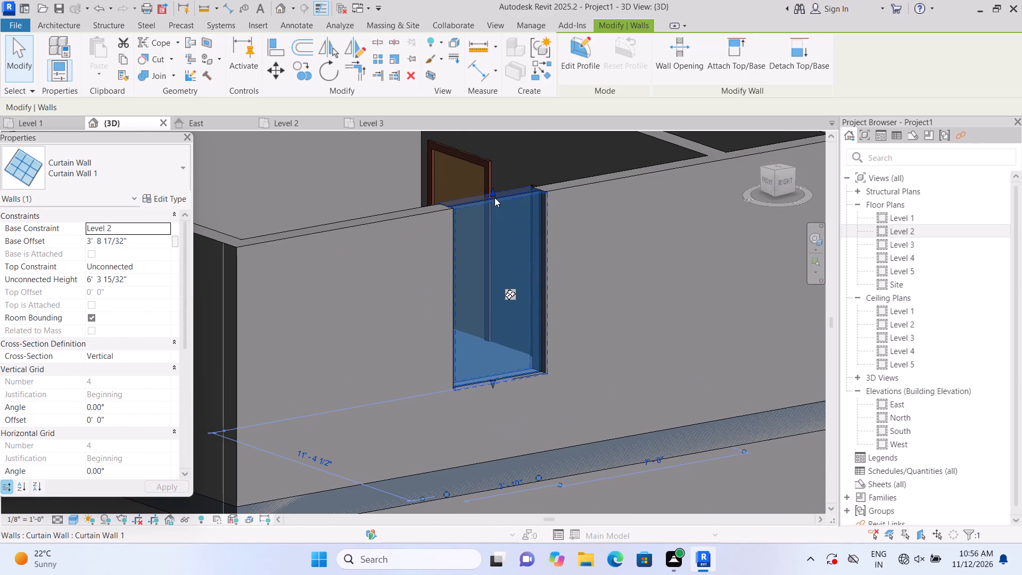
drag(492, 188, 505, 248)
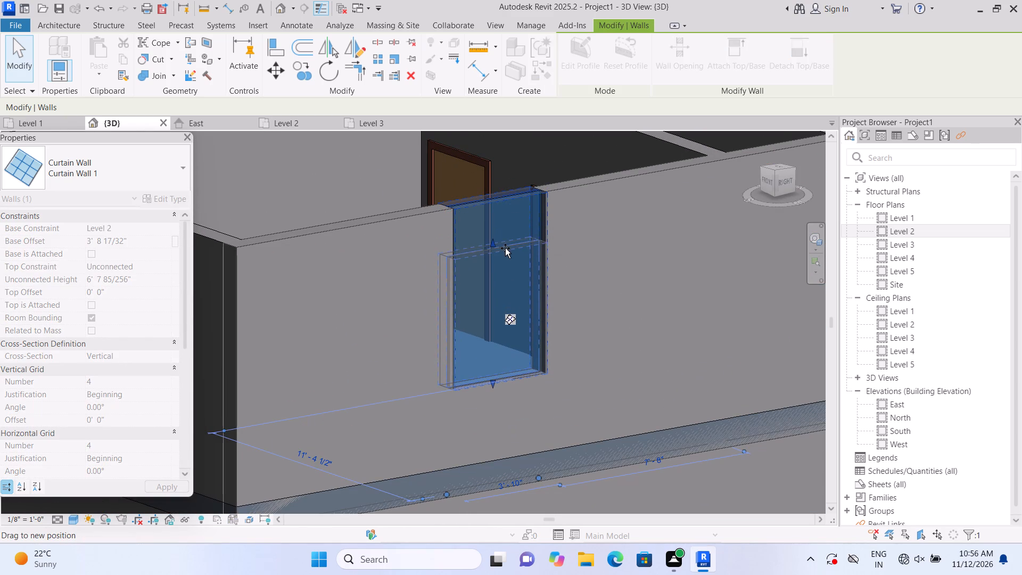
drag(505, 248, 504, 248)
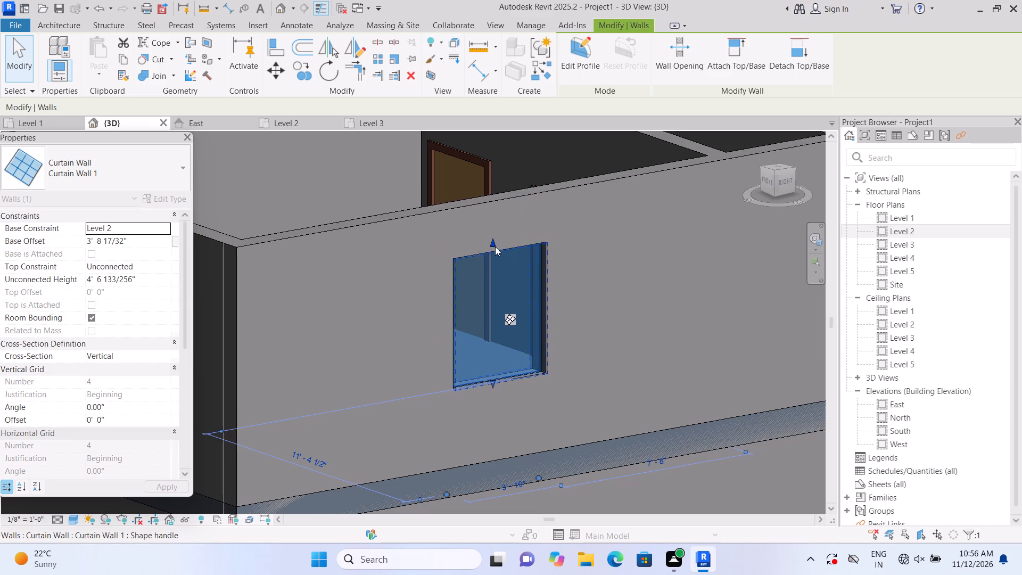
key(Escape)
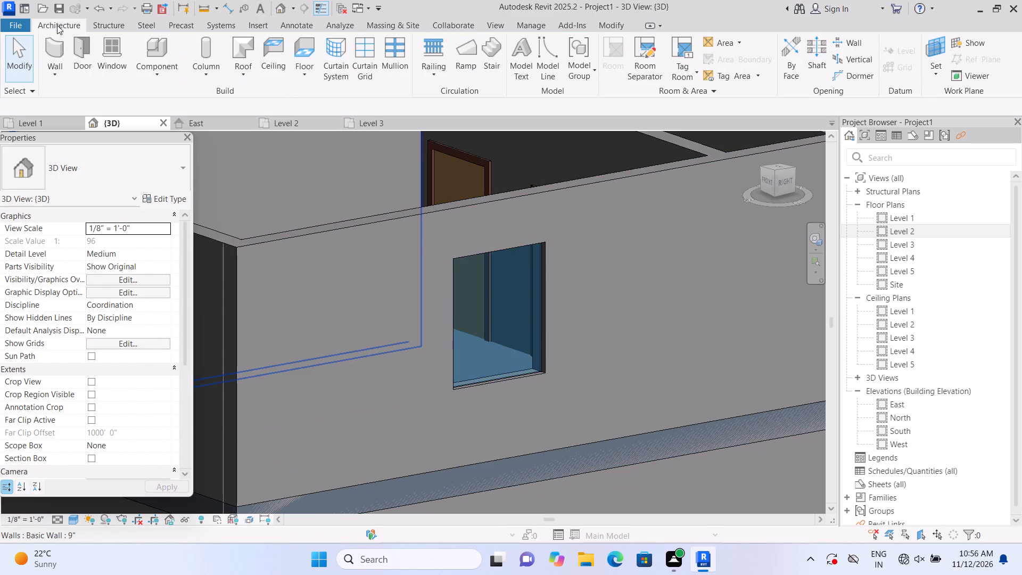
Add one vertical curtain grid line at about the middle of the bedroom's east curtain wall, across all segments.
click(360, 63)
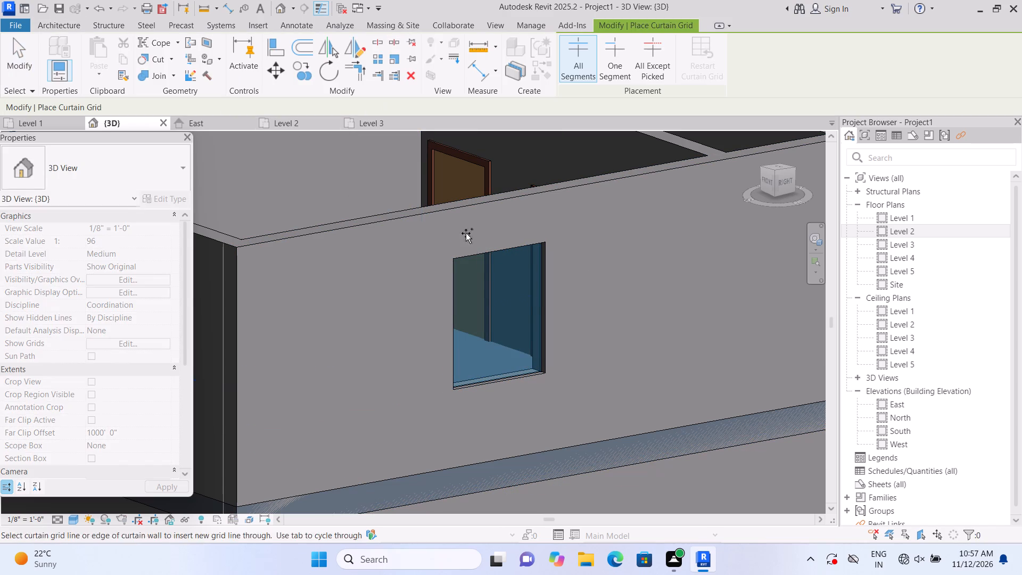
scroll(491, 291, up, 3)
click(504, 266)
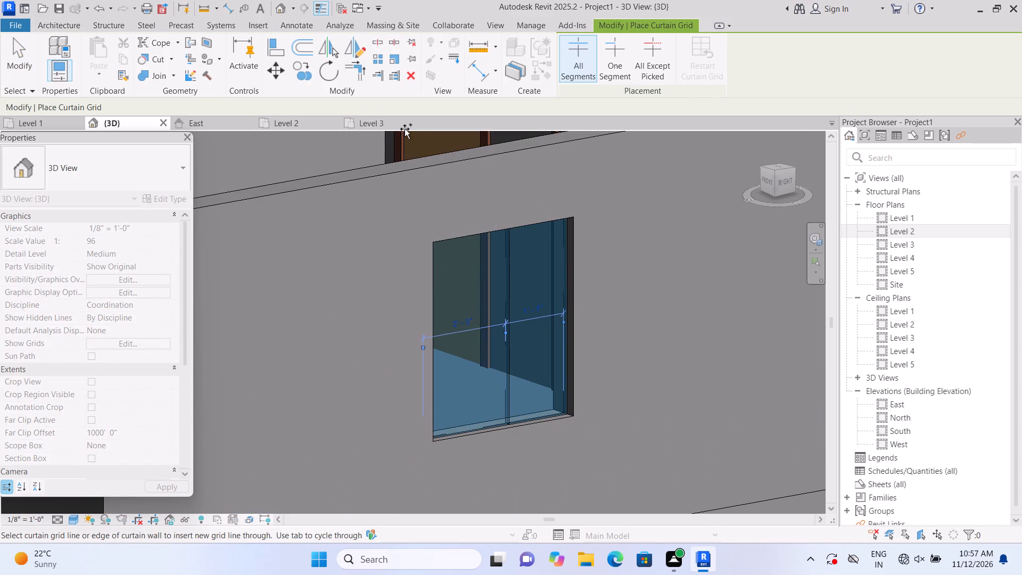
Place 2.5" x 5" rectangular mullions on the vertical grid line and all four borders of the bedroom's east curtain wall, dismissing the save reminder.
click(69, 22)
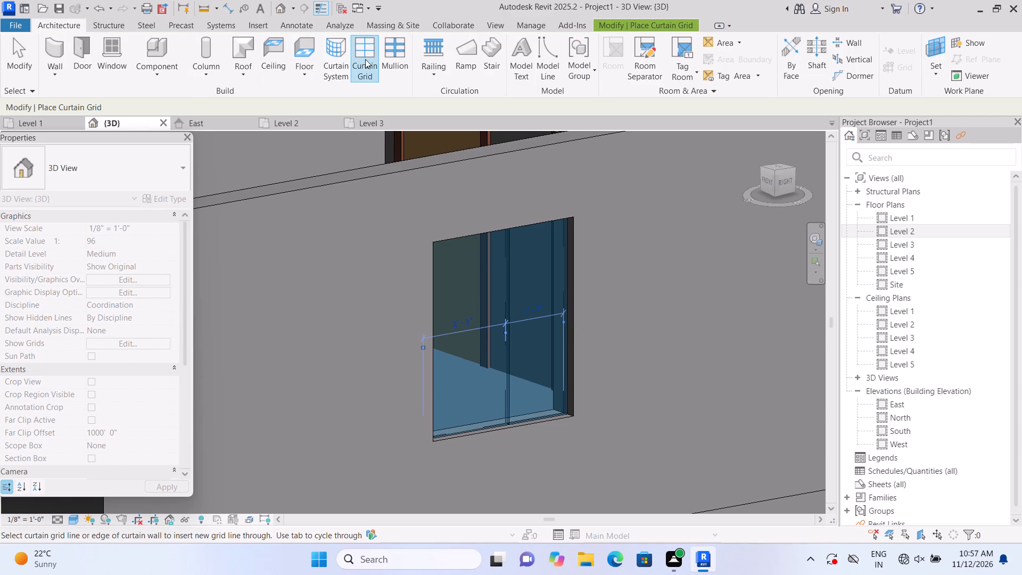
click(396, 54)
click(501, 284)
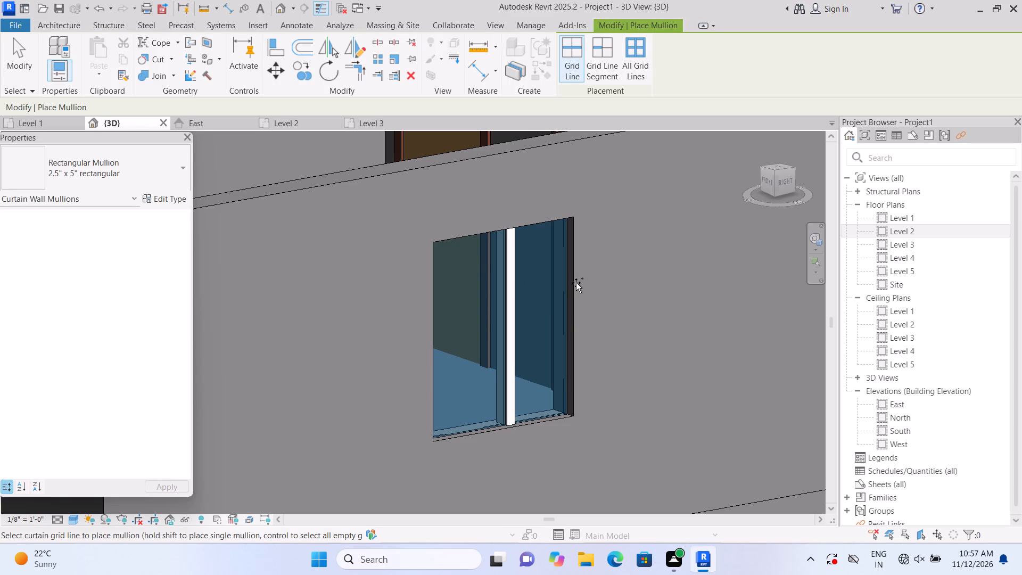
click(574, 283)
click(559, 273)
click(527, 236)
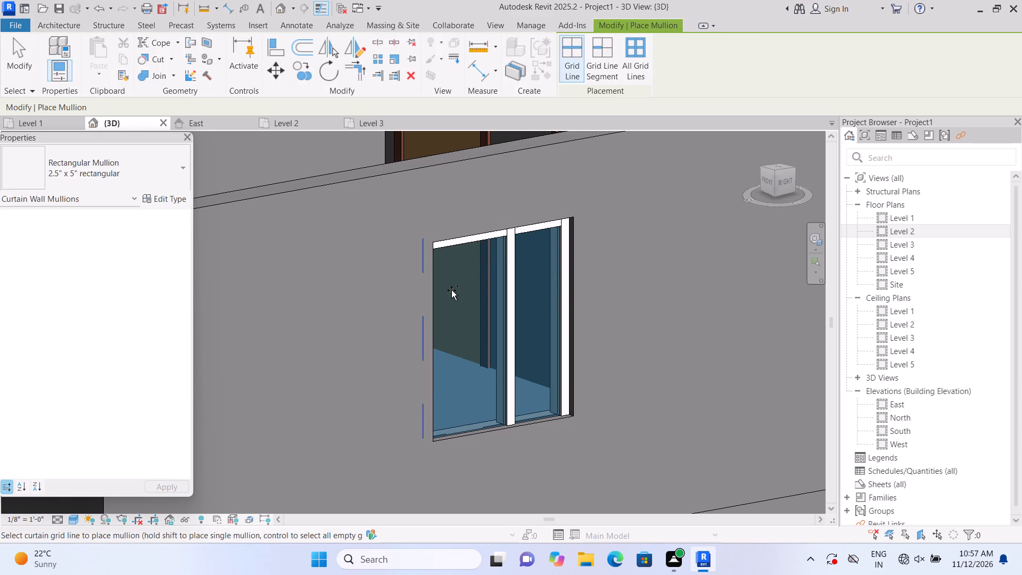
click(451, 291)
click(483, 428)
scroll(481, 426, down, 2)
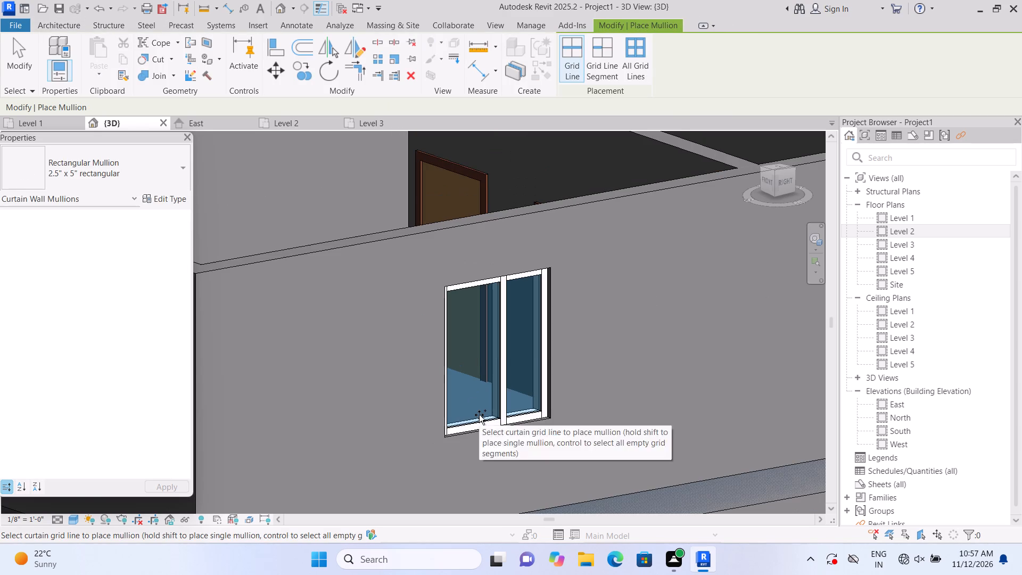
key(Escape)
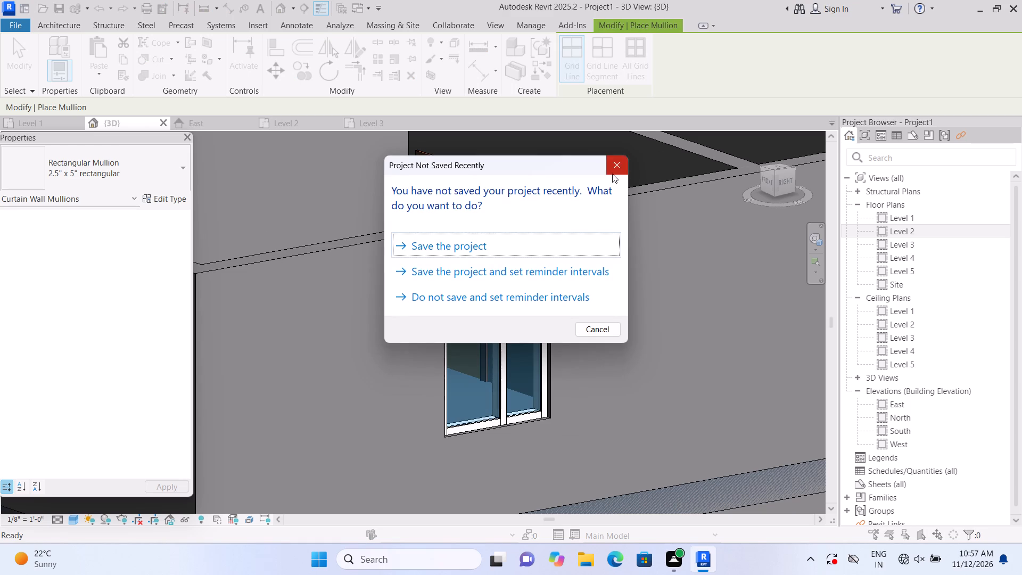
click(612, 174)
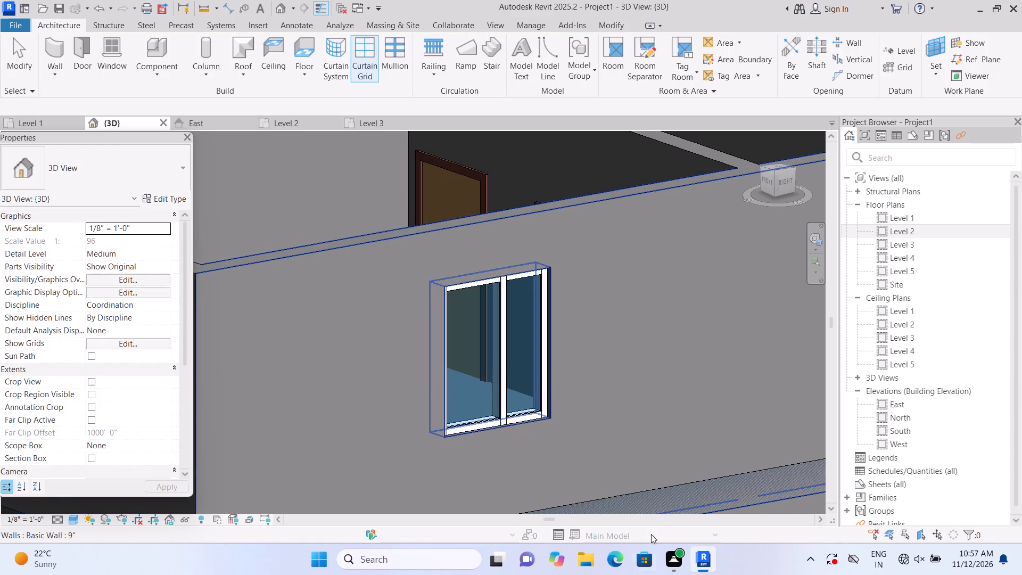
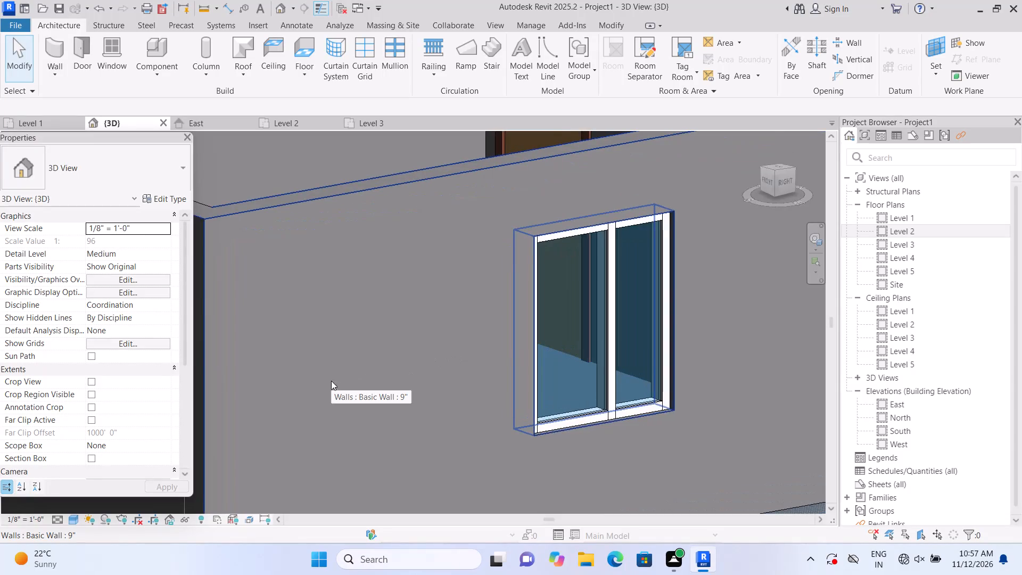
Return from the 3D view to the Level 2 floor plan.
scroll(340, 378, down, 2)
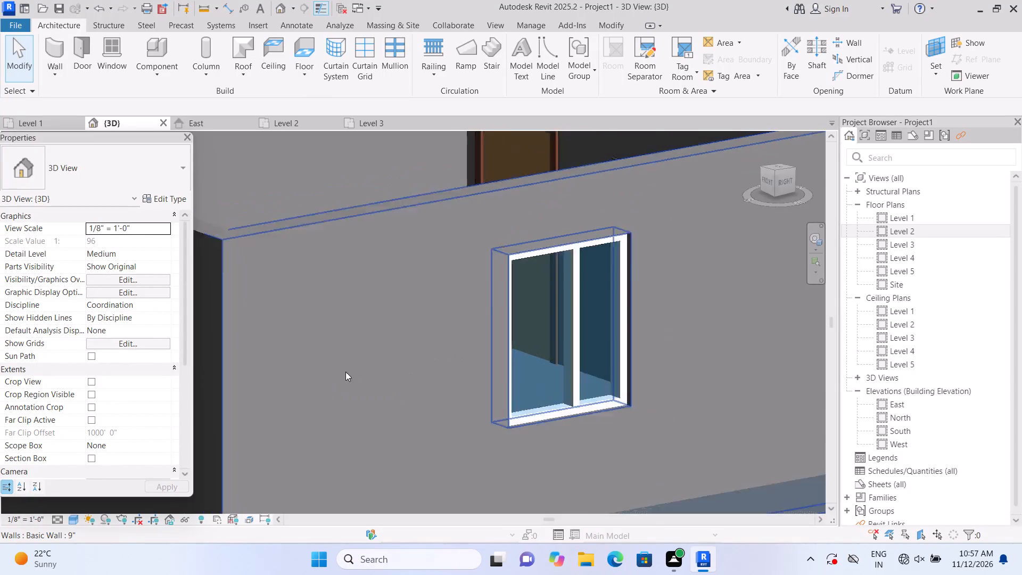
scroll(345, 372, down, 8)
scroll(543, 431, down, 2)
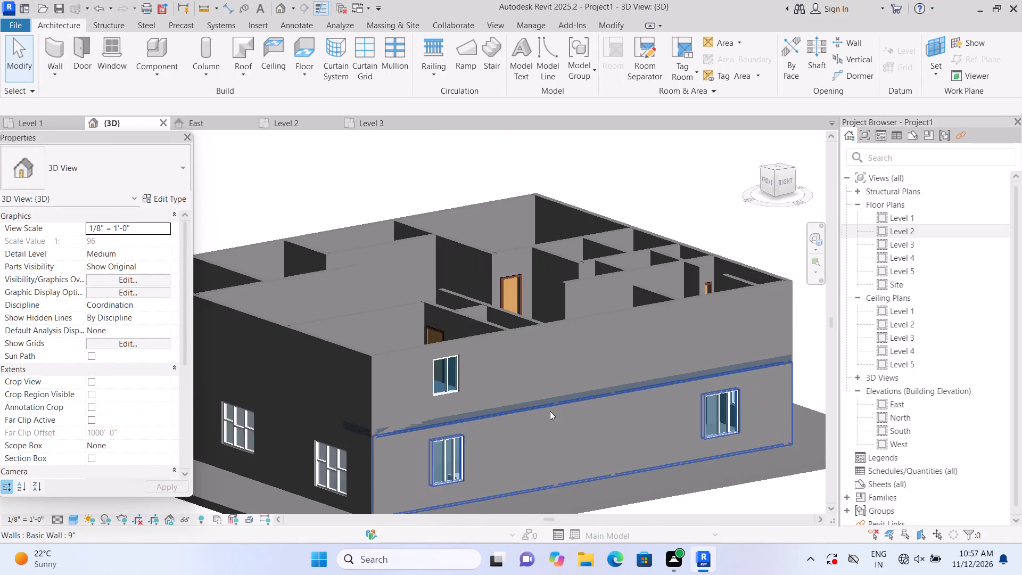
middle_drag(589, 451, 593, 402)
middle_drag(591, 470, 601, 458)
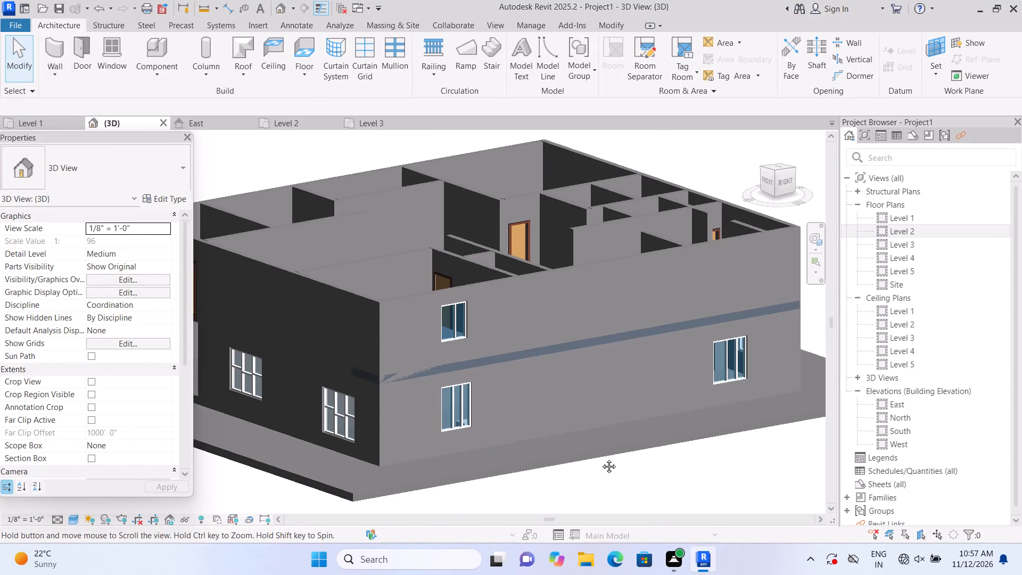
middle_drag(601, 458, 620, 443)
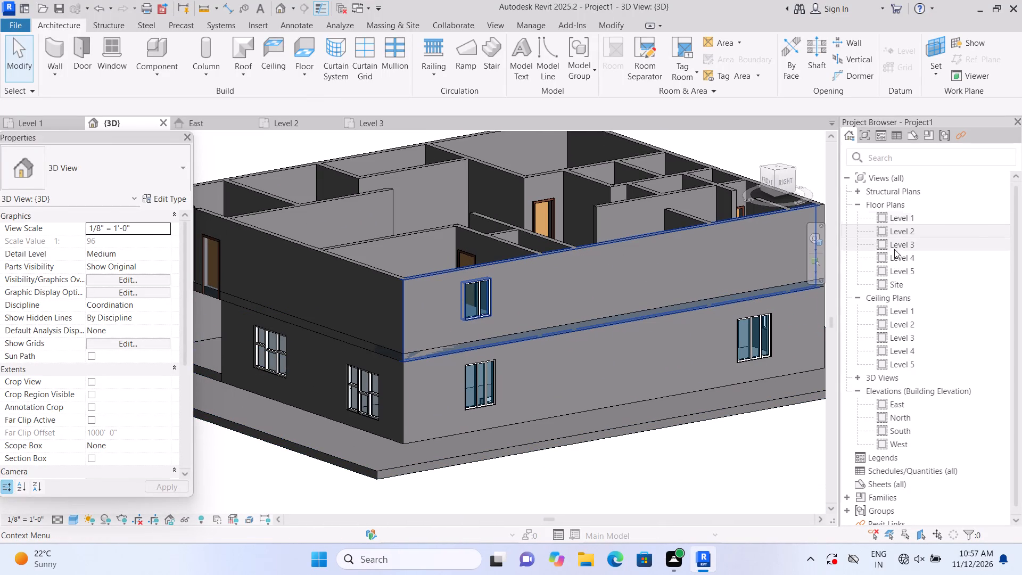
double_click(883, 231)
scroll(785, 273, down, 2)
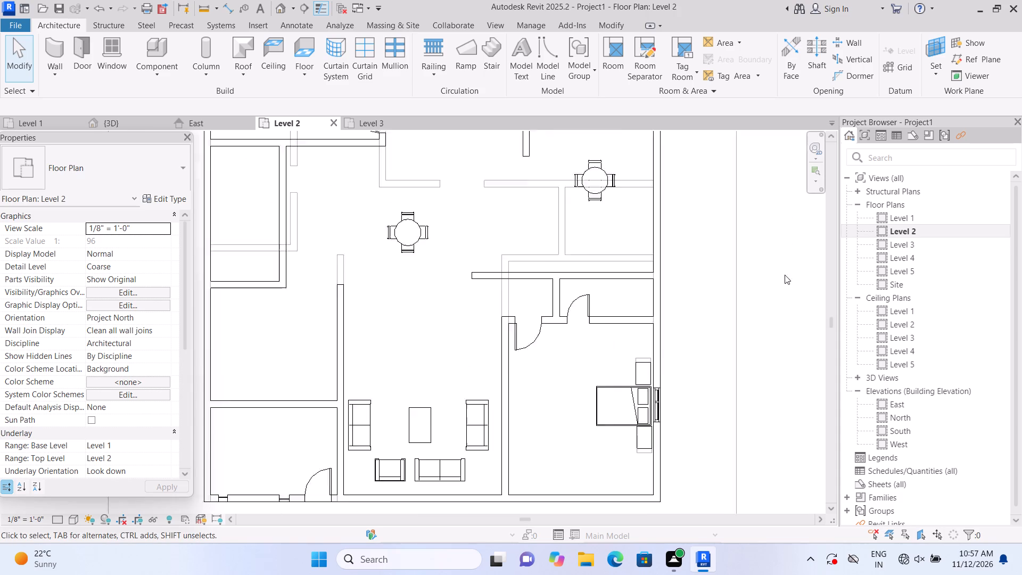
scroll(785, 275, down, 1)
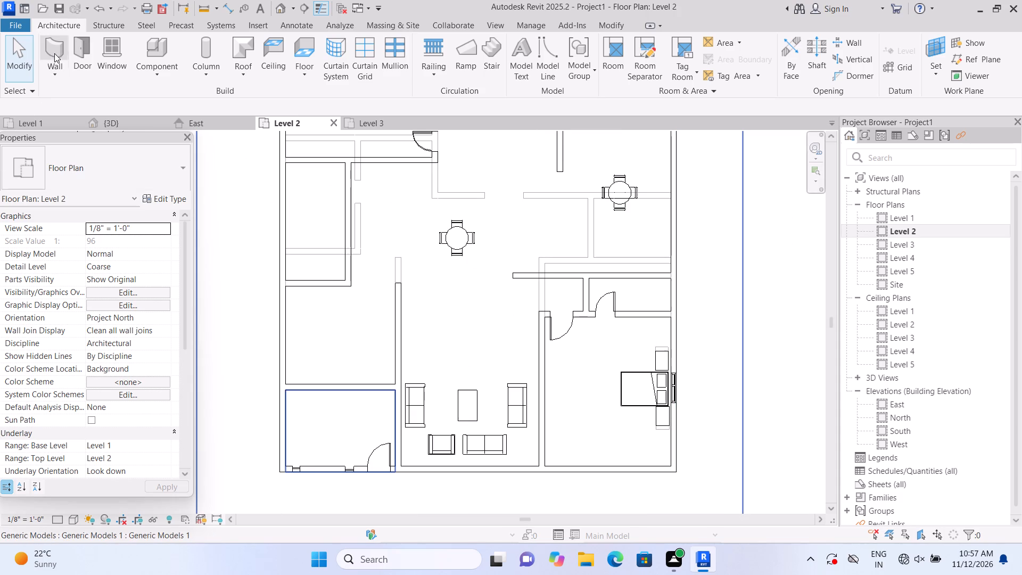
Draw a Curtain Wall 1 segment in the south exterior wall behind the living room sofas and cut it into the wall.
click(54, 46)
middle_drag(362, 349, 340, 257)
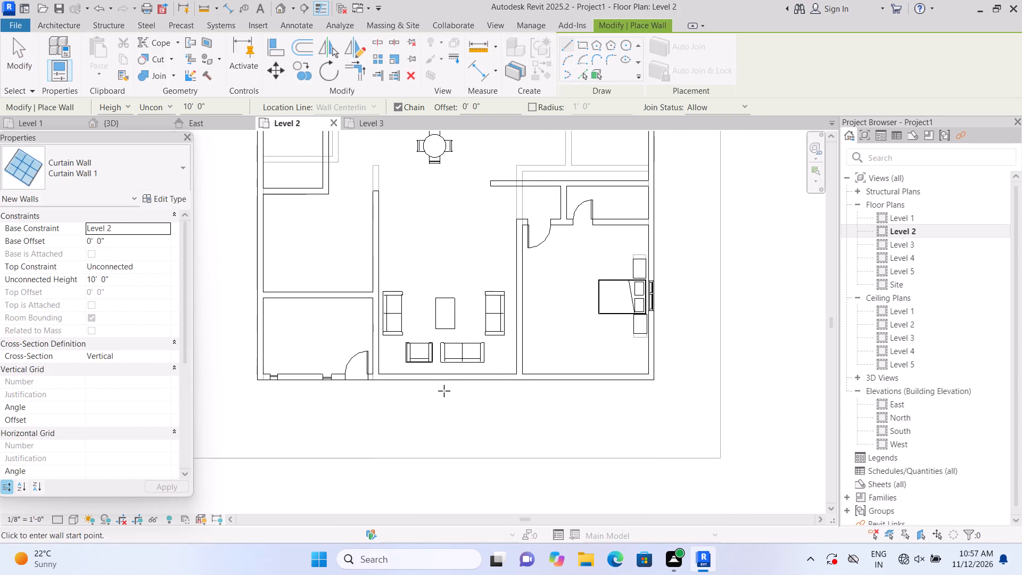
scroll(444, 391, up, 2)
click(408, 378)
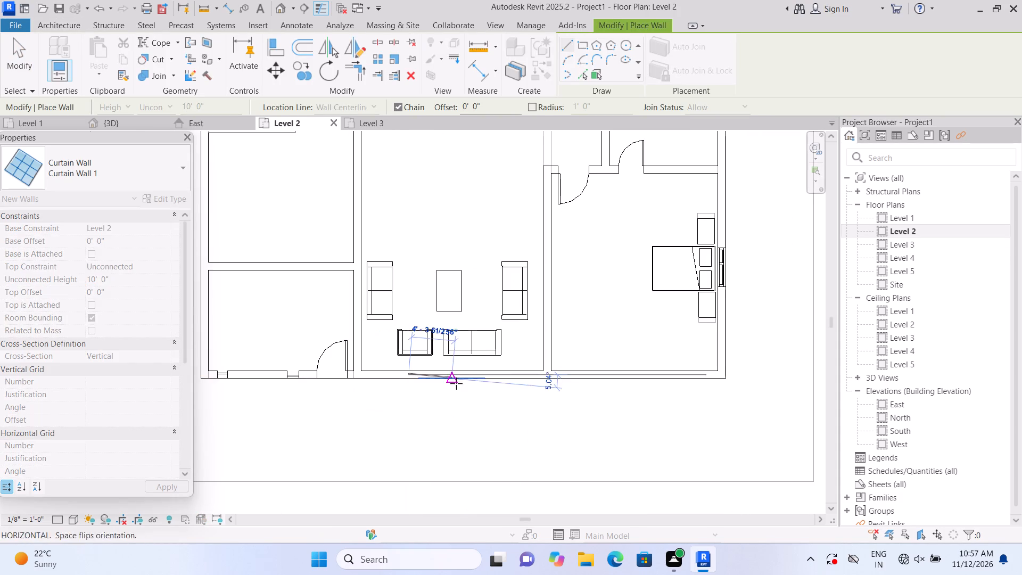
double_click(498, 373)
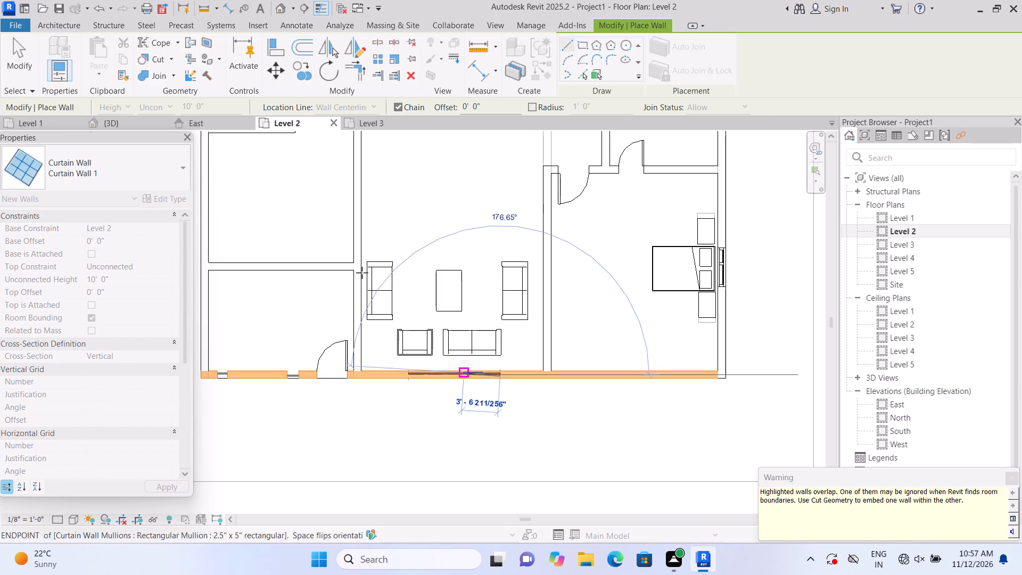
click(170, 58)
click(178, 90)
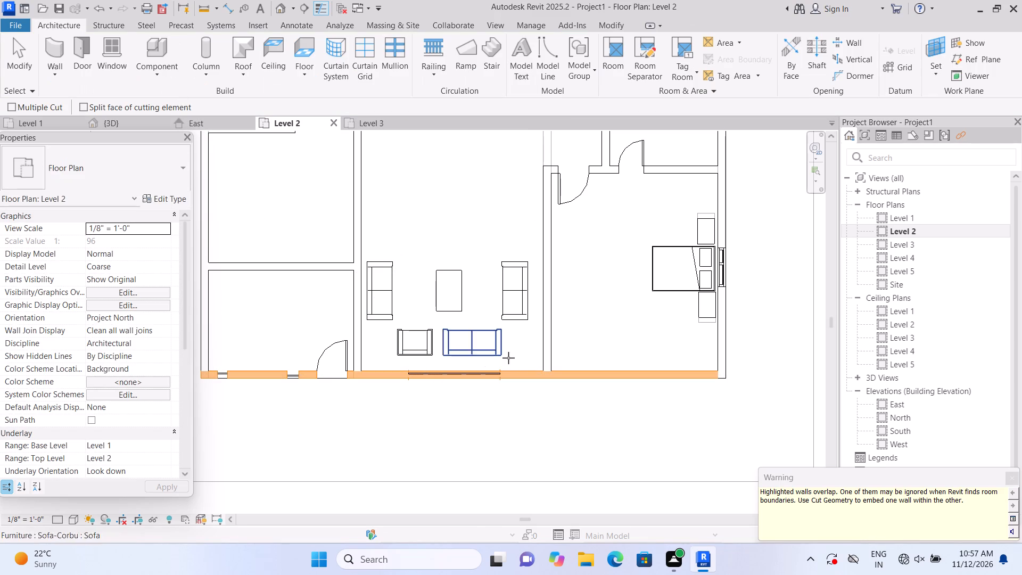
click(513, 376)
click(469, 376)
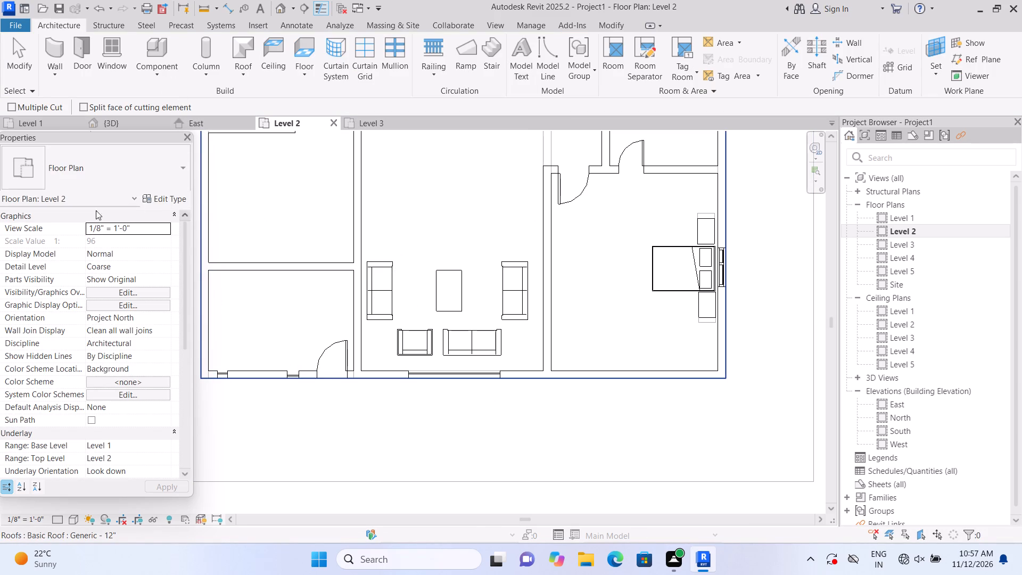
Draw a curtain wall about 6'-6" long in the southeast bedroom's south exterior wall and cut it into the wall.
click(56, 45)
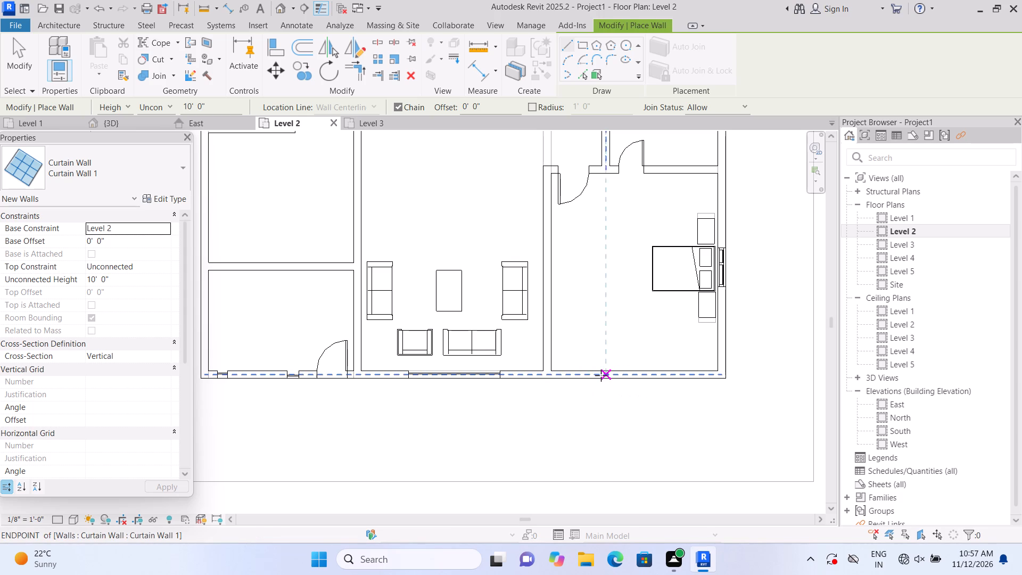
click(597, 373)
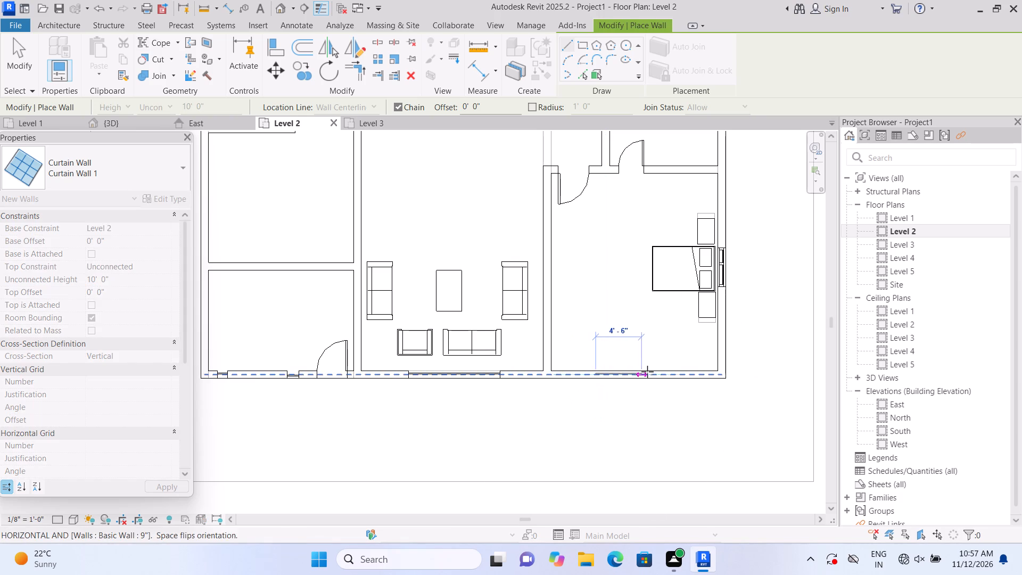
click(660, 372)
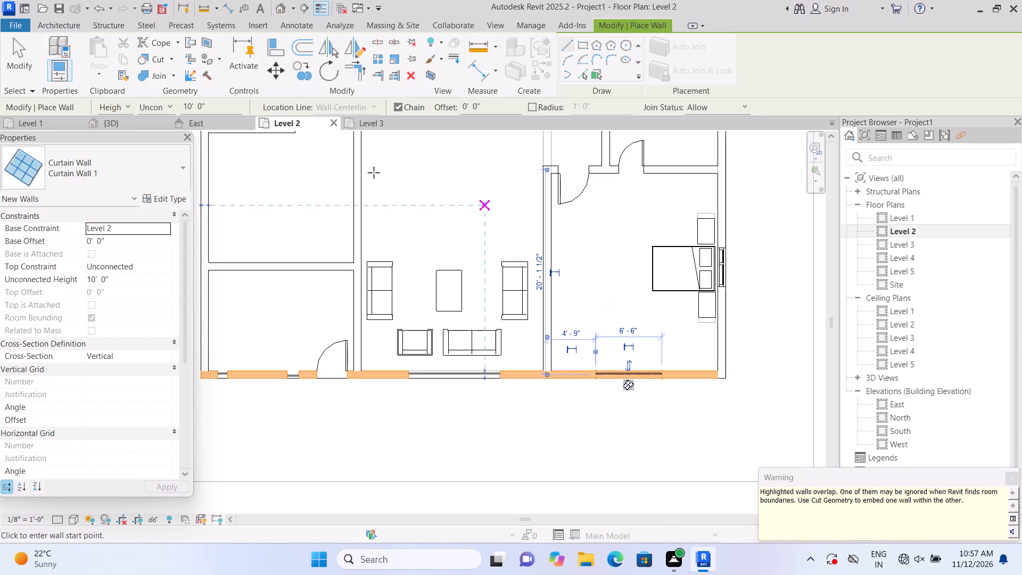
click(174, 57)
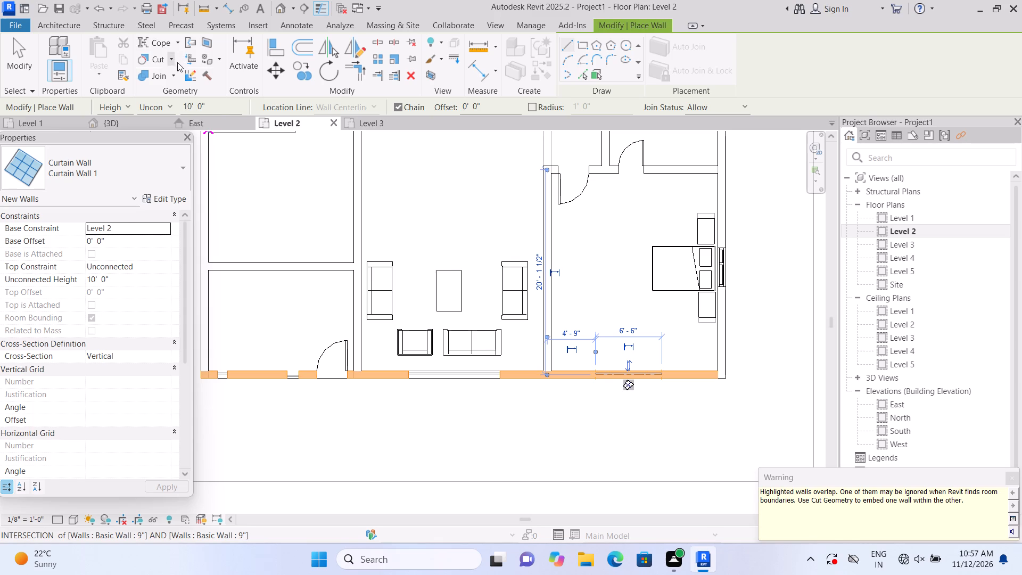
click(181, 73)
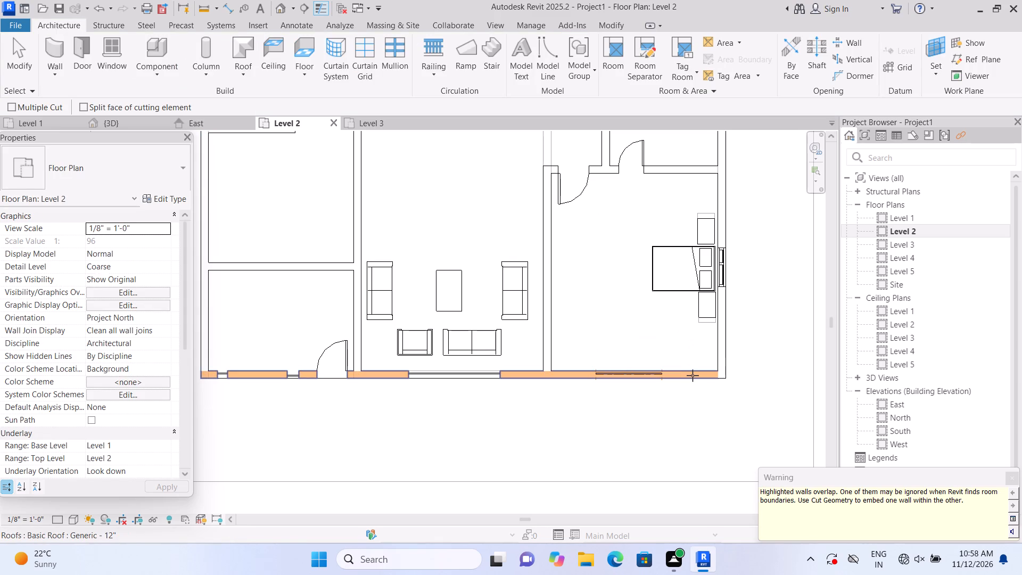
click(693, 375)
click(645, 374)
Draw a curtain wall about 4'-6" long in the northeast room's east exterior wall and cut it into the wall.
scroll(612, 324, down, 2)
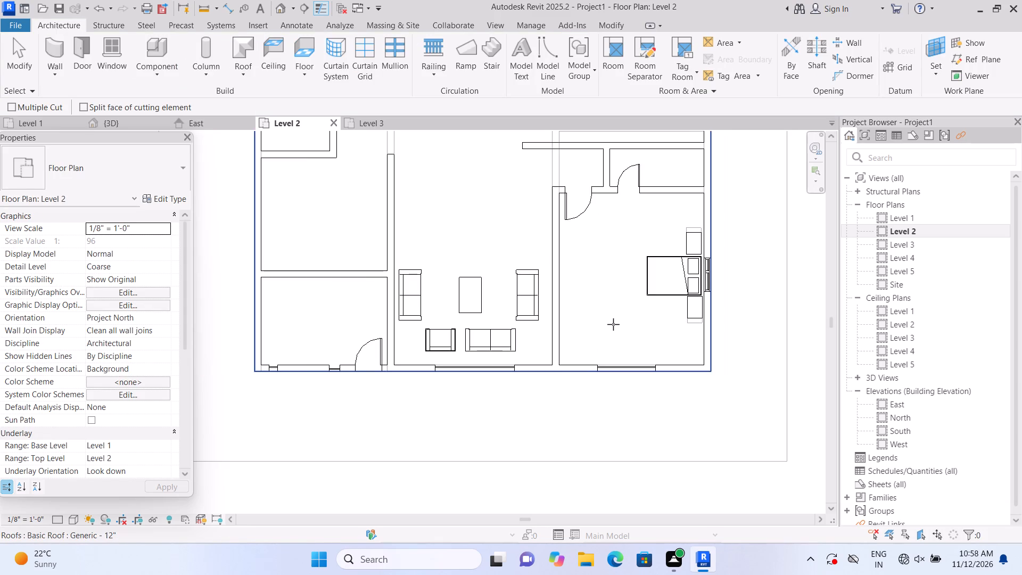
middle_drag(603, 309, 523, 487)
click(55, 57)
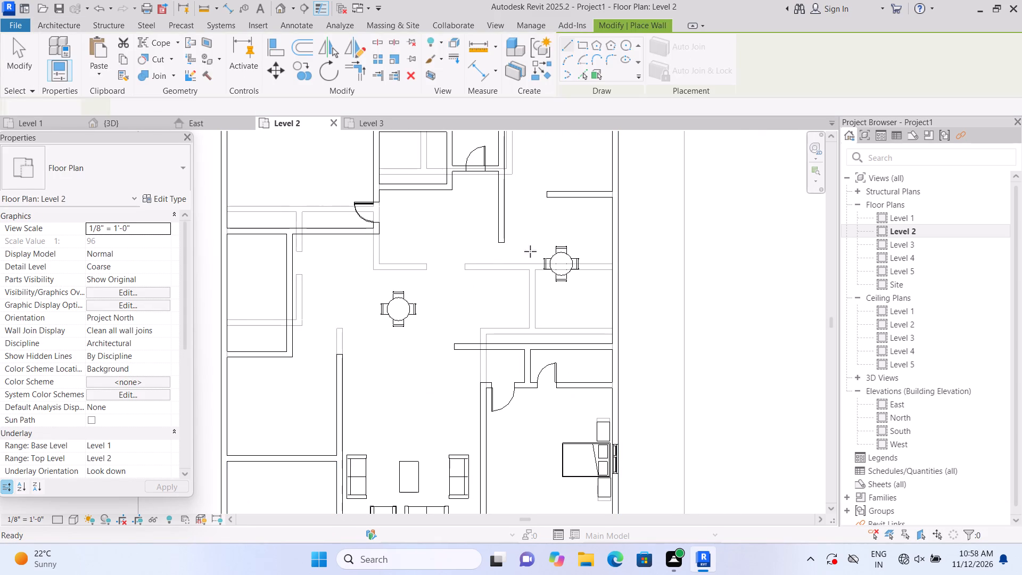
scroll(706, 239, down, 3)
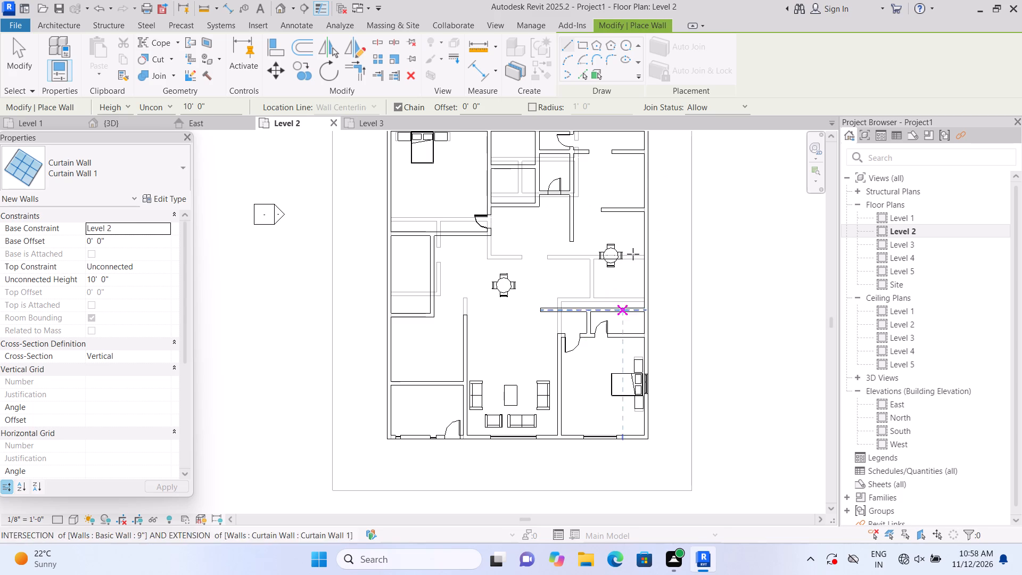
scroll(667, 293, down, 3)
scroll(656, 188, up, 3)
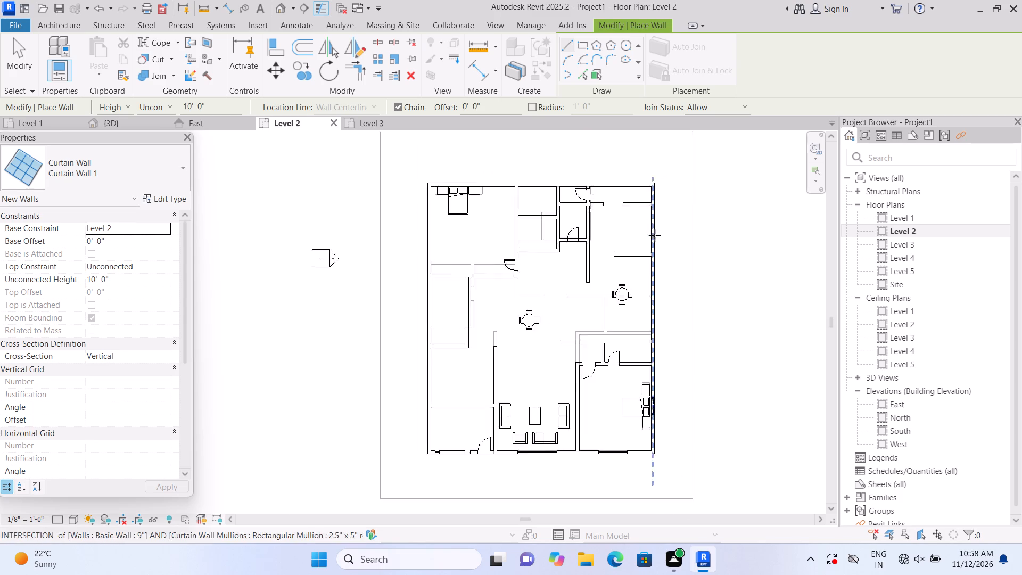
scroll(655, 235, up, 4)
click(648, 186)
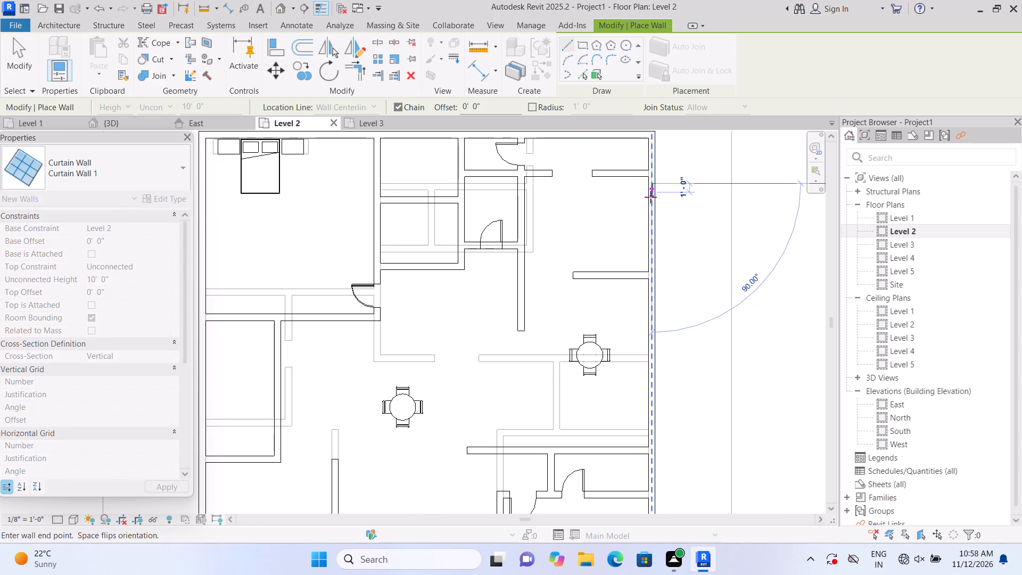
click(651, 223)
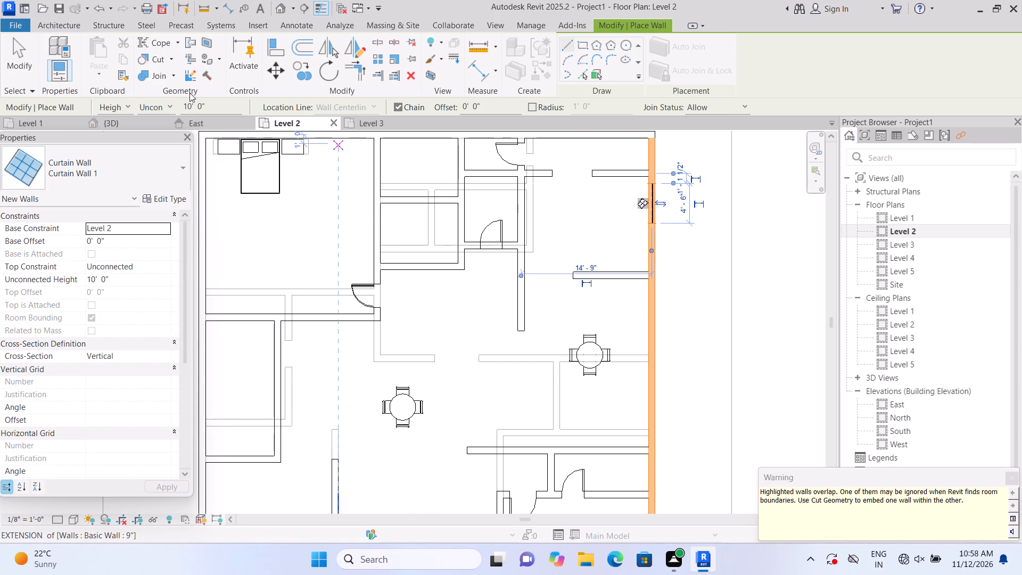
click(171, 60)
click(176, 79)
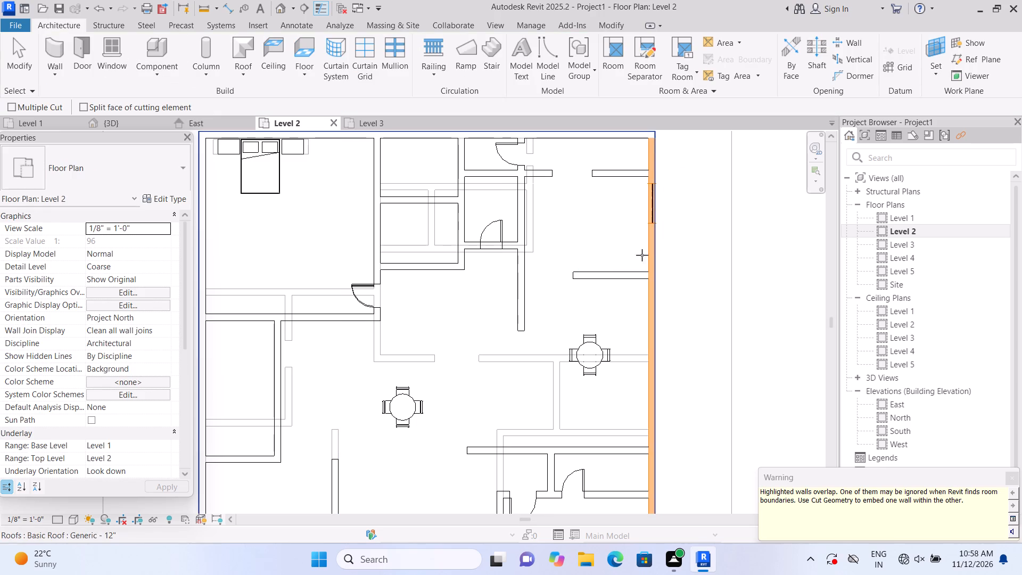
click(657, 252)
click(652, 210)
Draw a curtain wall about 4'-0" long in the north exterior wall near its east end and cut it into the wall.
scroll(663, 206, down, 3)
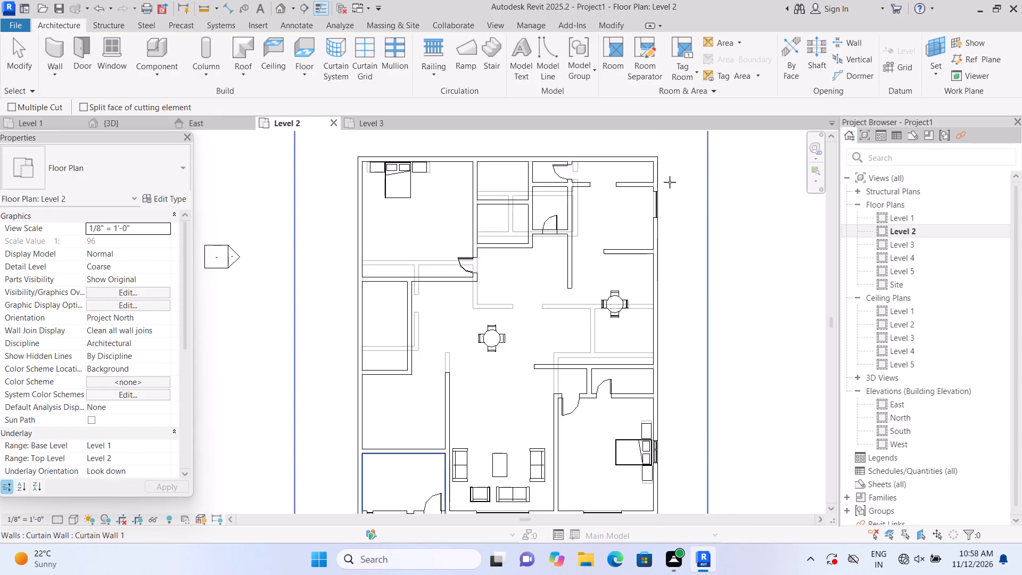
middle_drag(670, 189, 649, 294)
scroll(645, 275, up, 1)
click(54, 51)
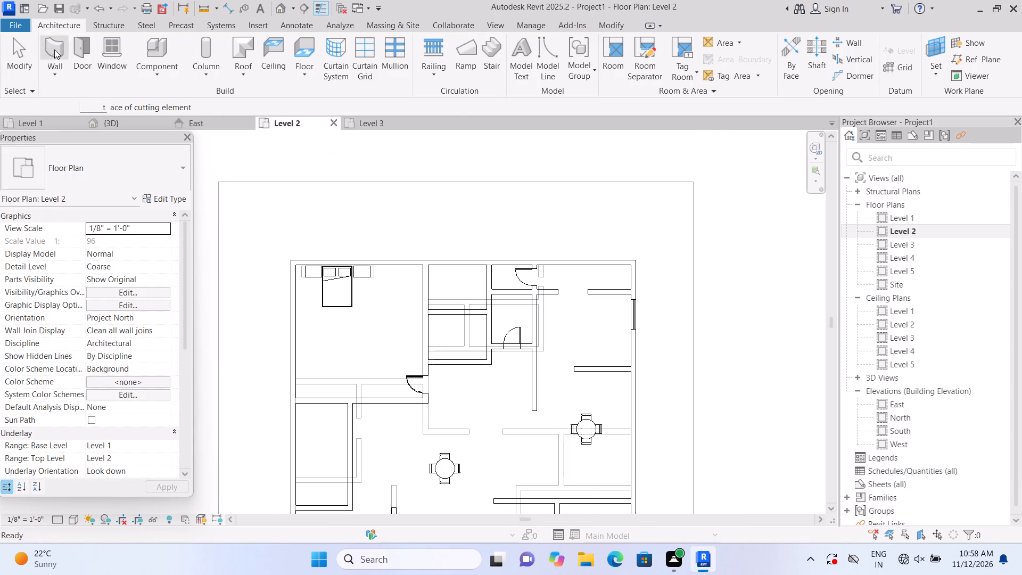
scroll(457, 242, up, 2)
scroll(554, 271, up, 2)
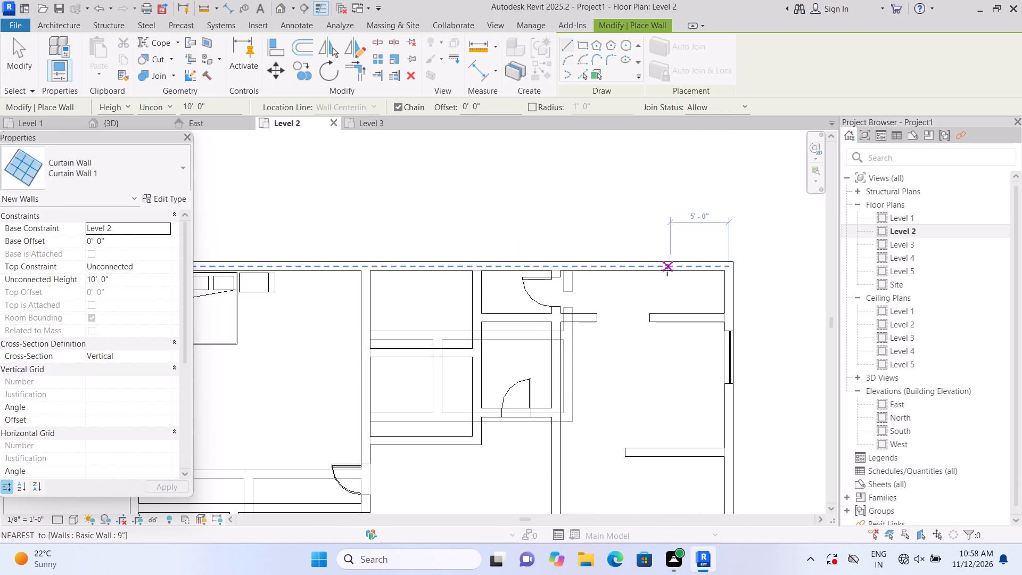
click(661, 269)
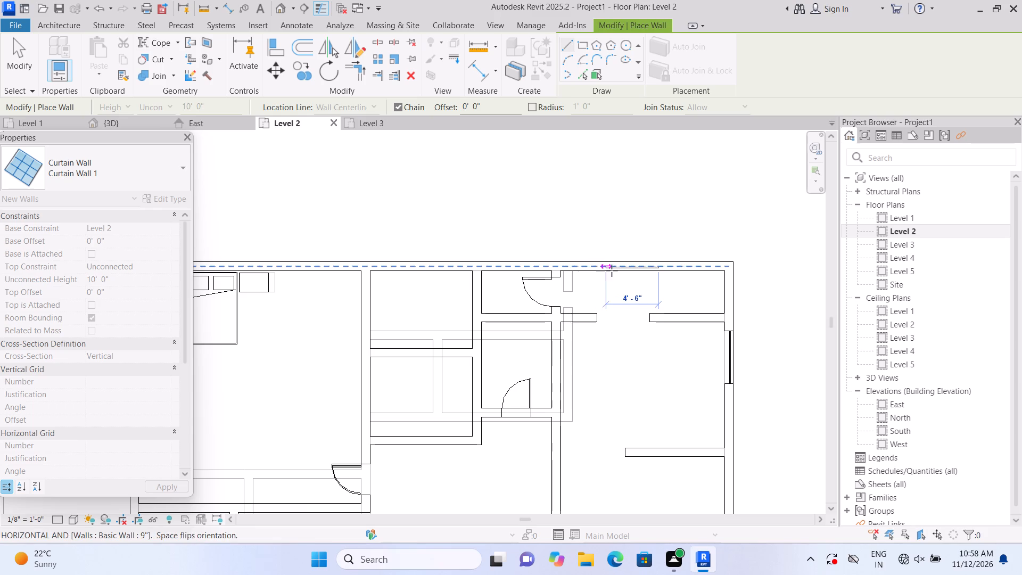
click(613, 270)
click(172, 53)
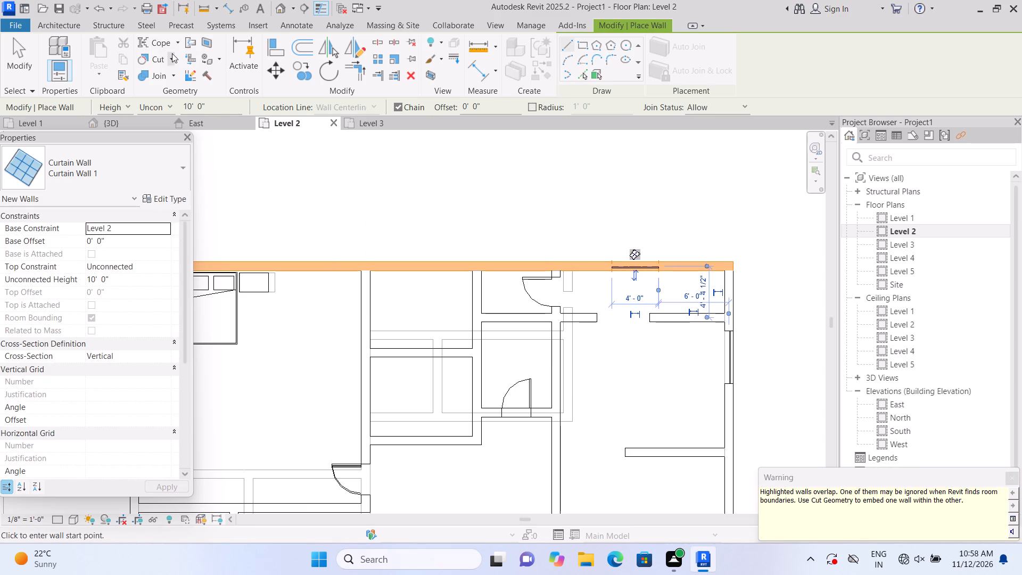
click(177, 76)
click(592, 263)
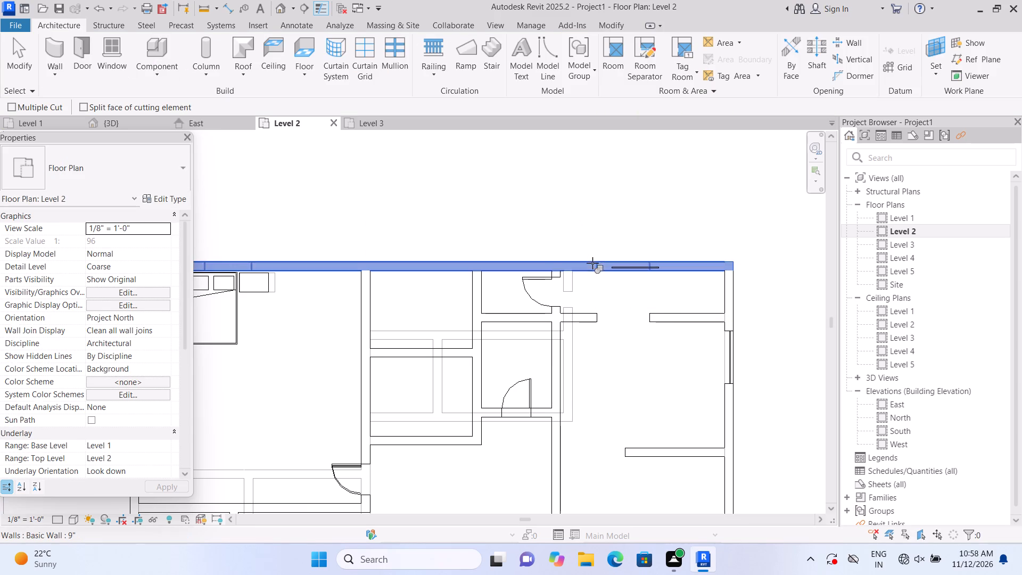
click(632, 266)
Draw a curtain wall about 4'-6" long in the north exterior wall behind the northwest bedroom's bed and cut it into the wall.
click(50, 44)
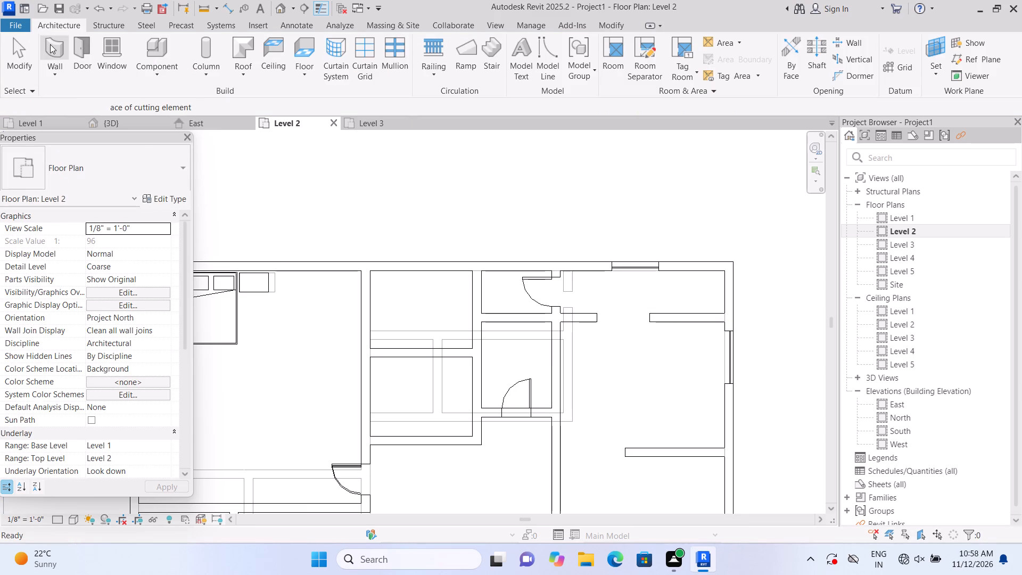
middle_click(478, 220)
scroll(464, 198, down, 3)
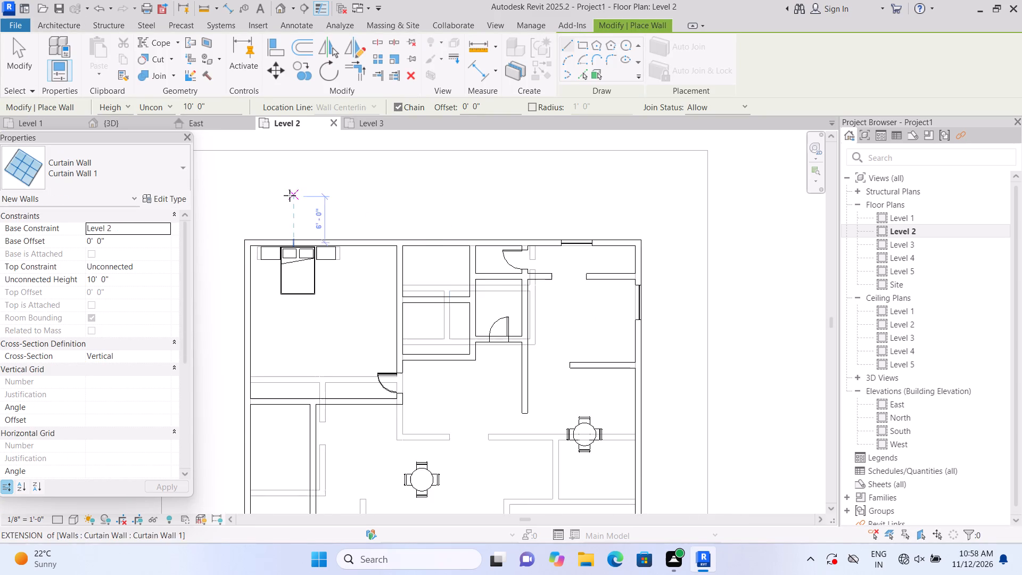
scroll(290, 196, up, 1)
scroll(282, 250, up, 6)
click(271, 237)
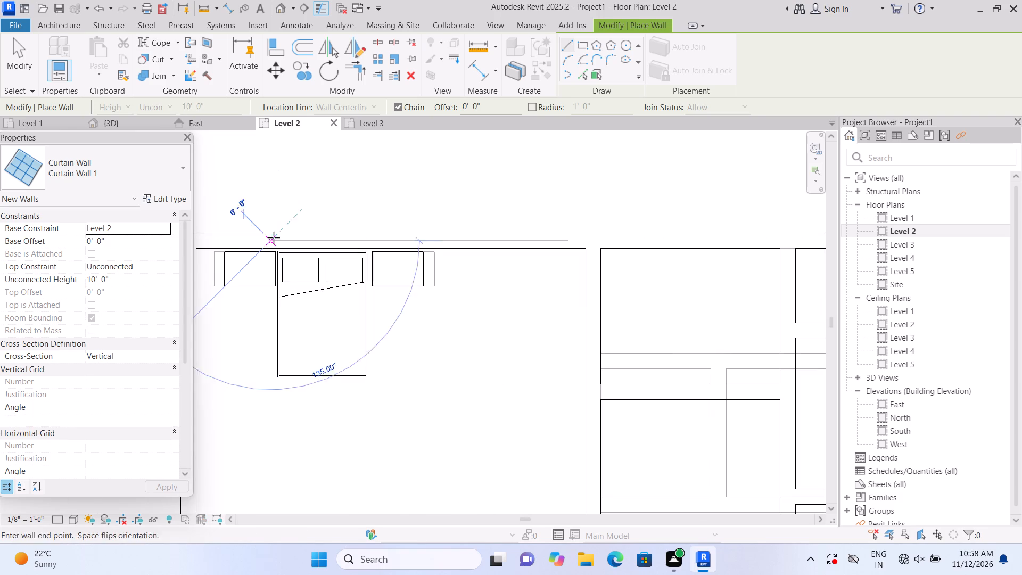
click(364, 242)
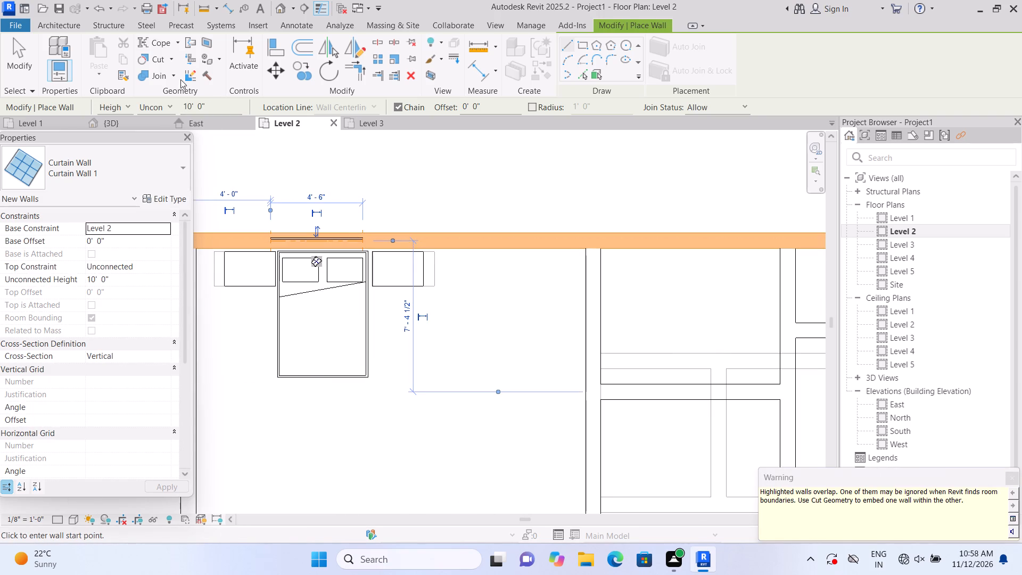
click(172, 60)
click(166, 89)
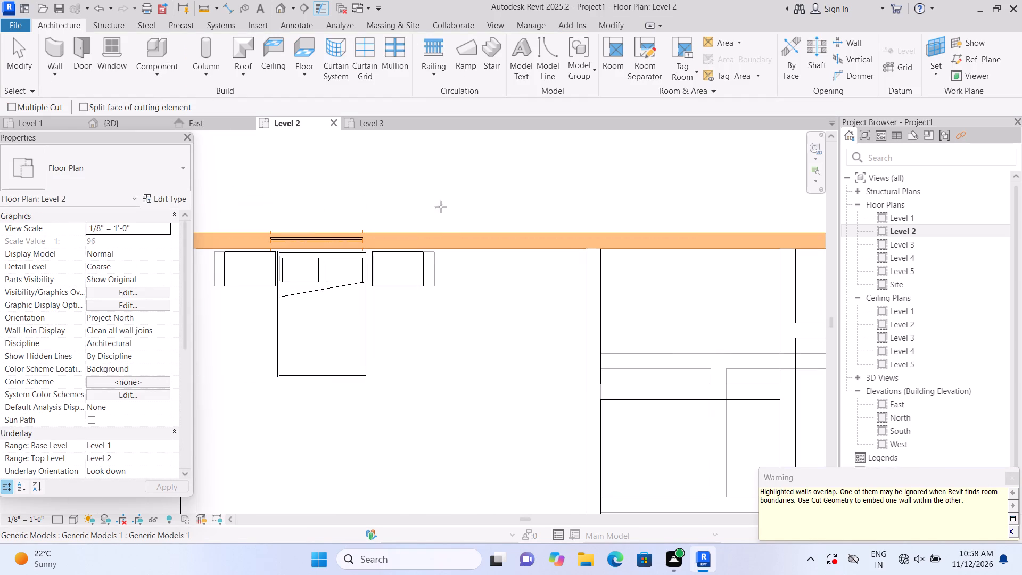
click(454, 233)
click(331, 236)
scroll(394, 201, down, 5)
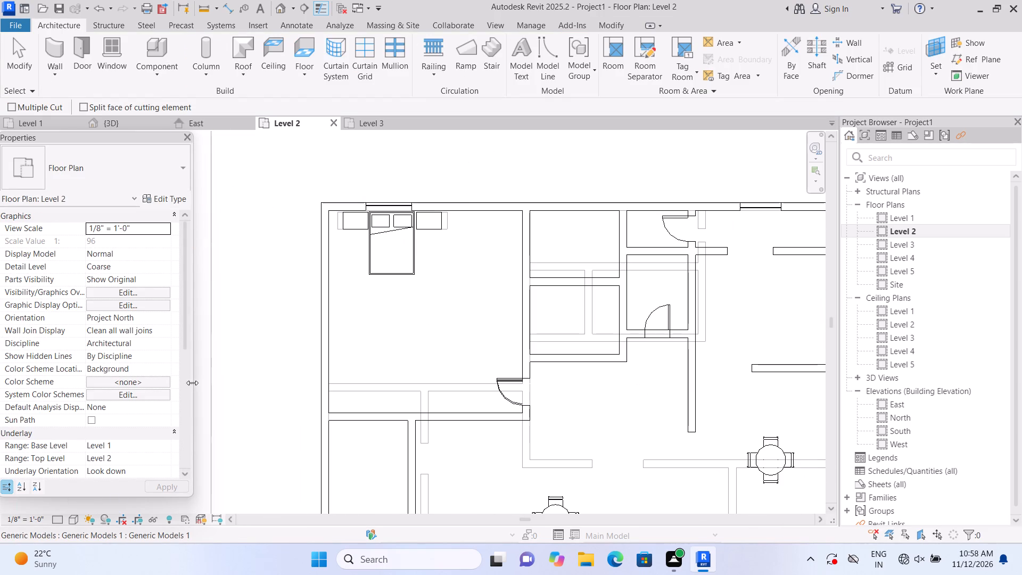
Draw a curtain wall about 5'-0" long in the northwest bedroom's west exterior wall and cut it into the wall.
scroll(175, 341, up, 1)
click(53, 55)
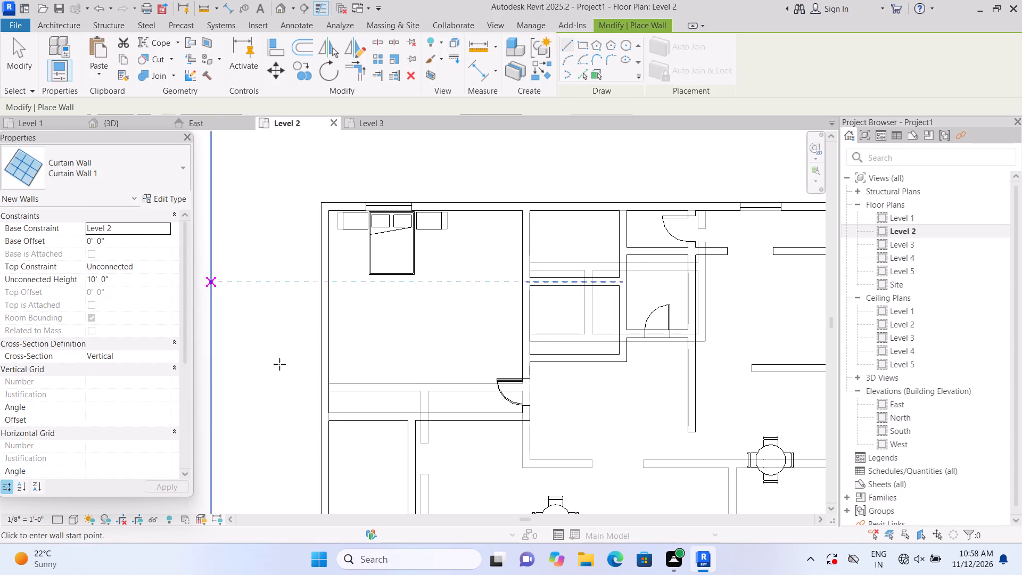
scroll(287, 355, up, 1)
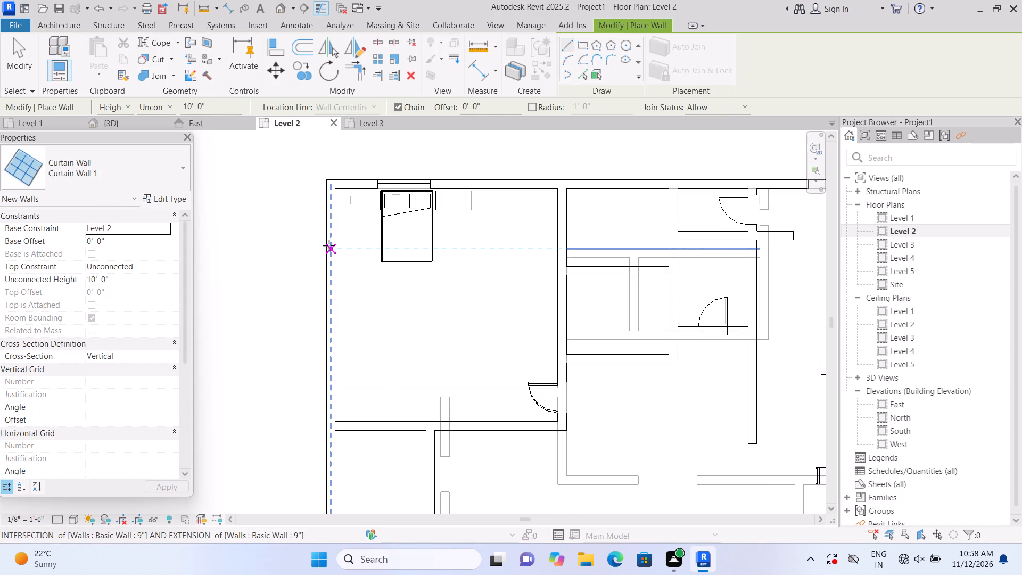
click(329, 245)
click(329, 310)
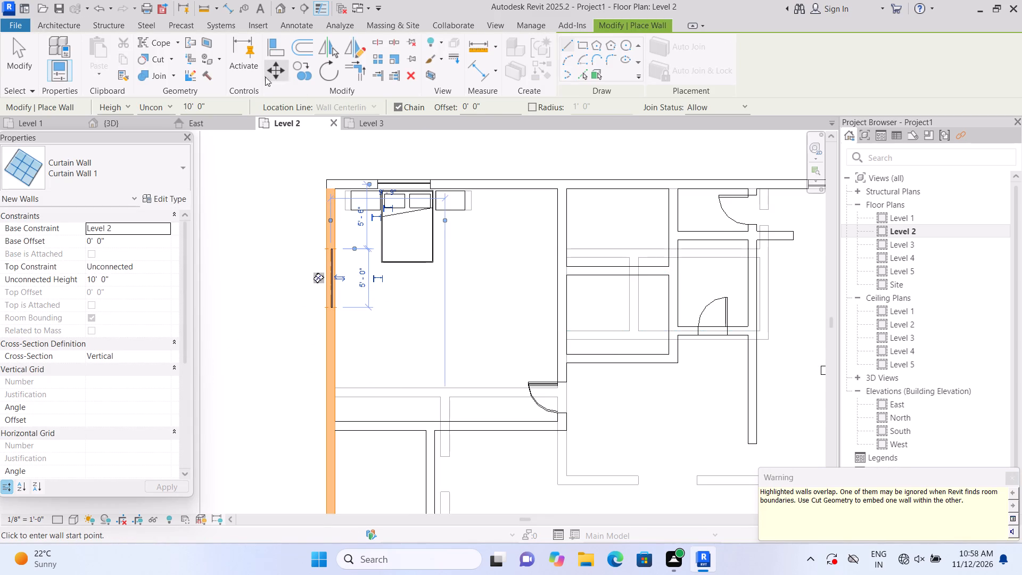
click(170, 63)
click(178, 83)
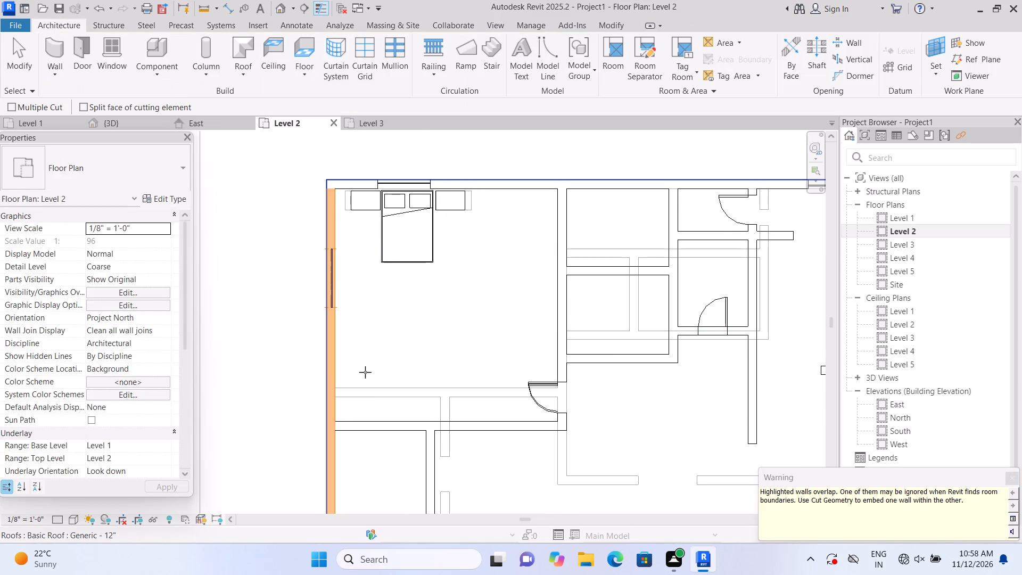
click(323, 366)
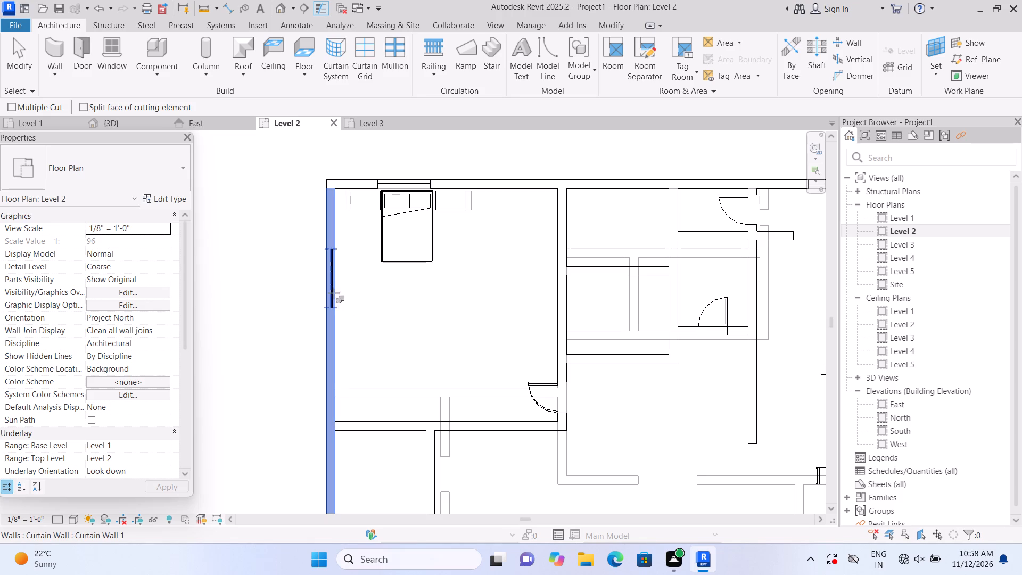
click(328, 284)
Draw a curtain wall about 5'-0" long in the west exterior wall, just north of the southwest corner room, and cut it into the wall.
scroll(329, 286, down, 5)
middle_drag(317, 367, 344, 212)
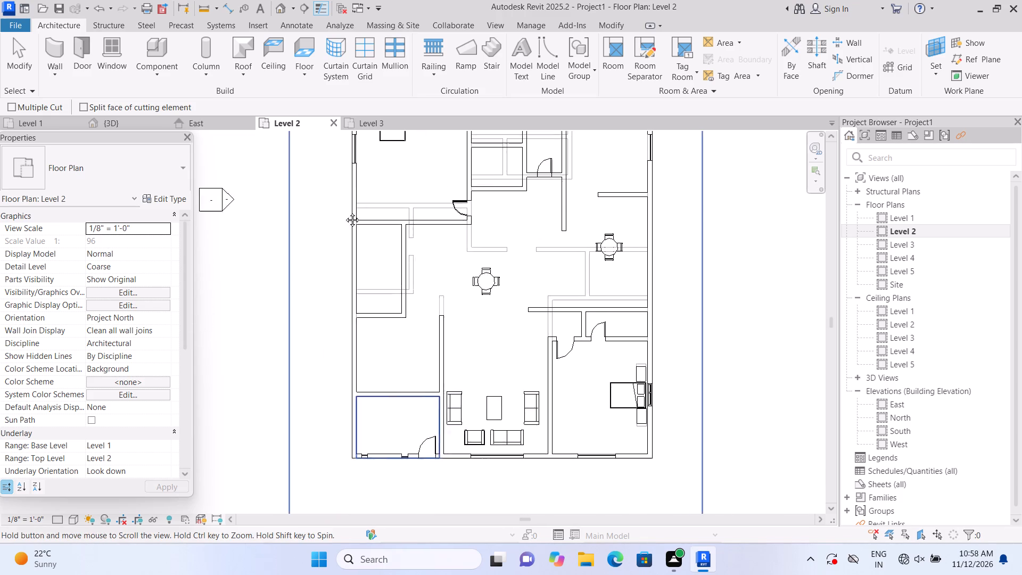
middle_drag(344, 212, 352, 159)
scroll(352, 159, down, 1)
click(59, 56)
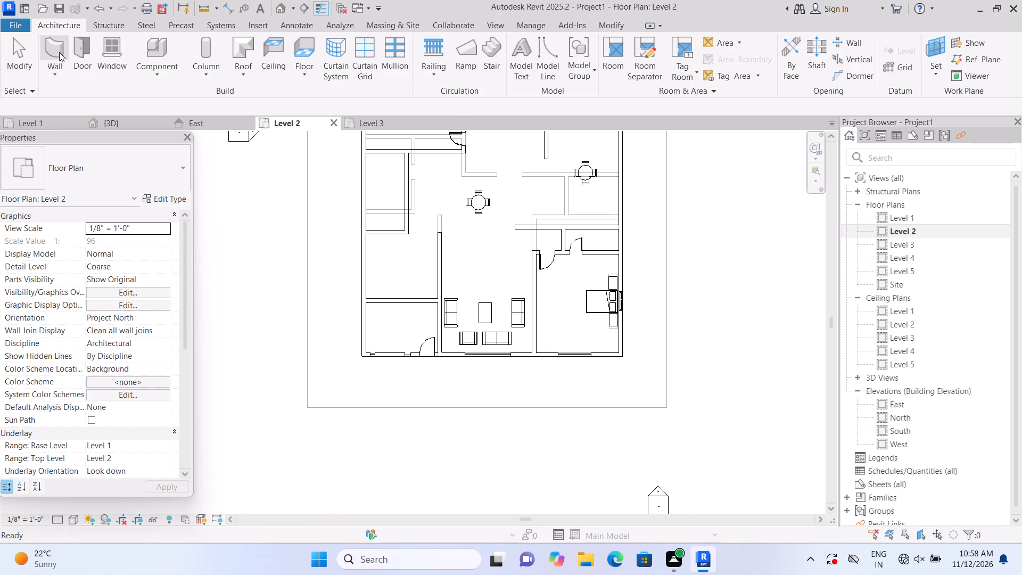
scroll(284, 245, up, 1)
scroll(515, 288, up, 1)
scroll(385, 244, up, 2)
scroll(351, 297, up, 1)
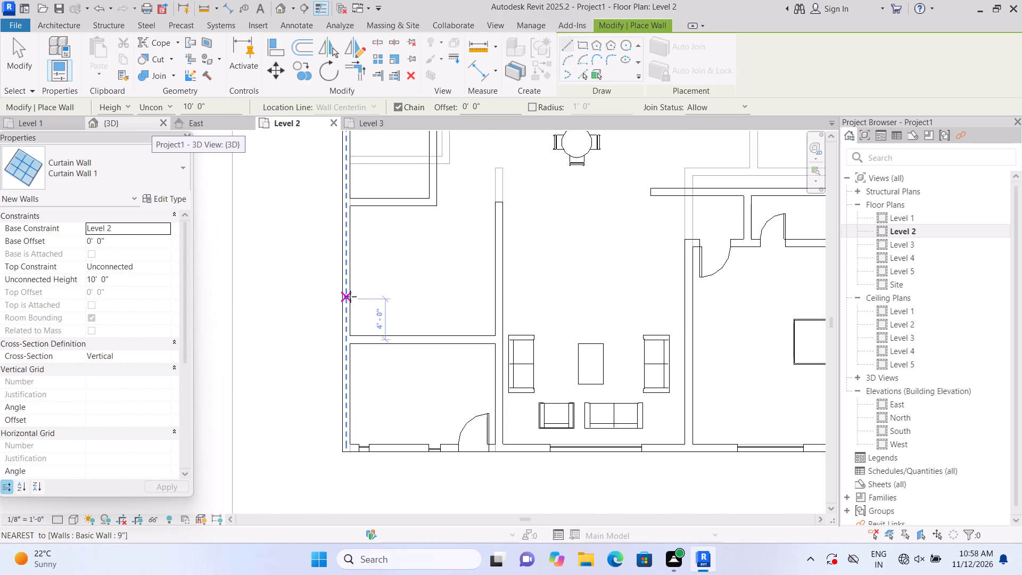
click(350, 291)
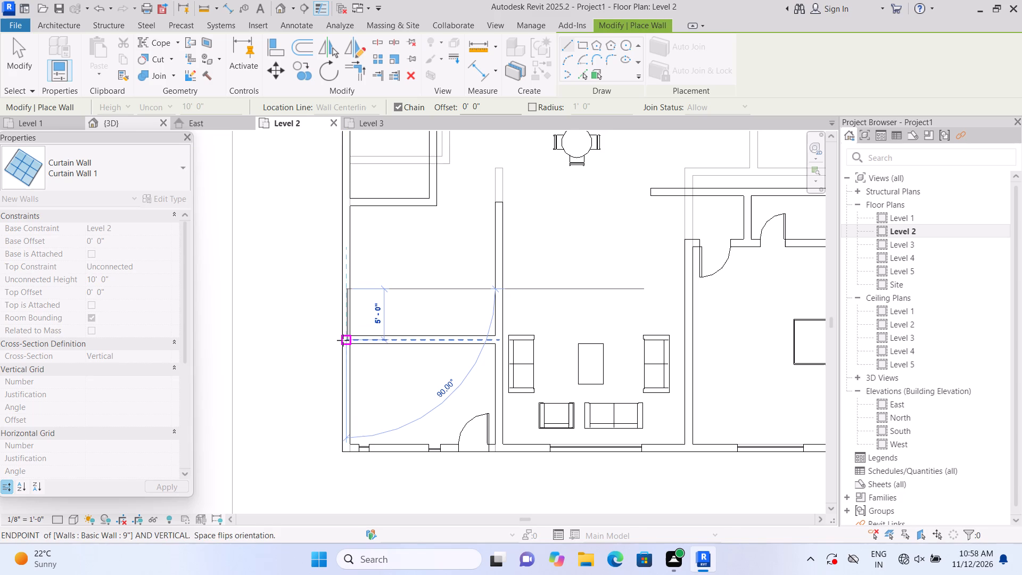
double_click(343, 340)
click(171, 56)
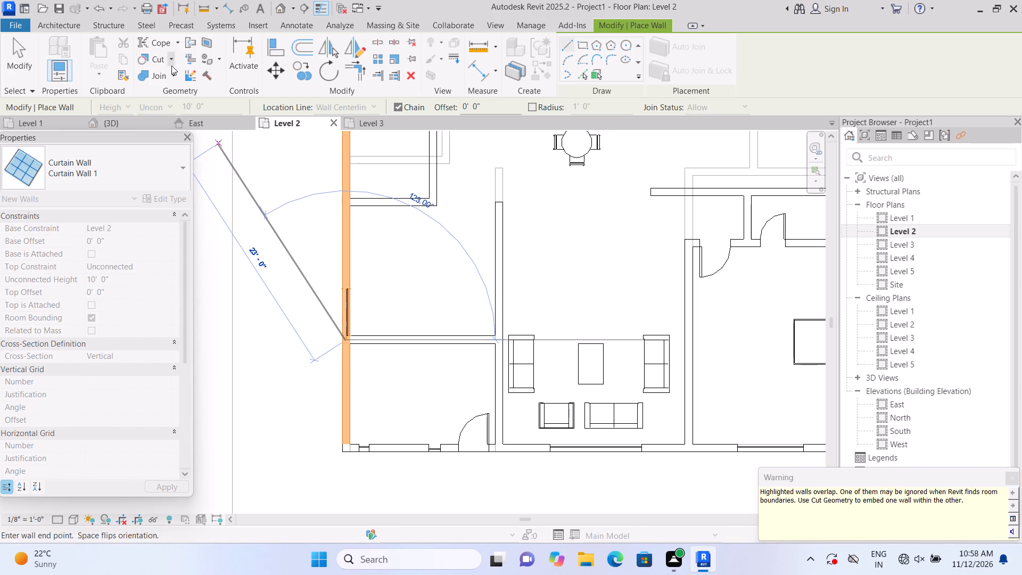
click(172, 77)
click(347, 251)
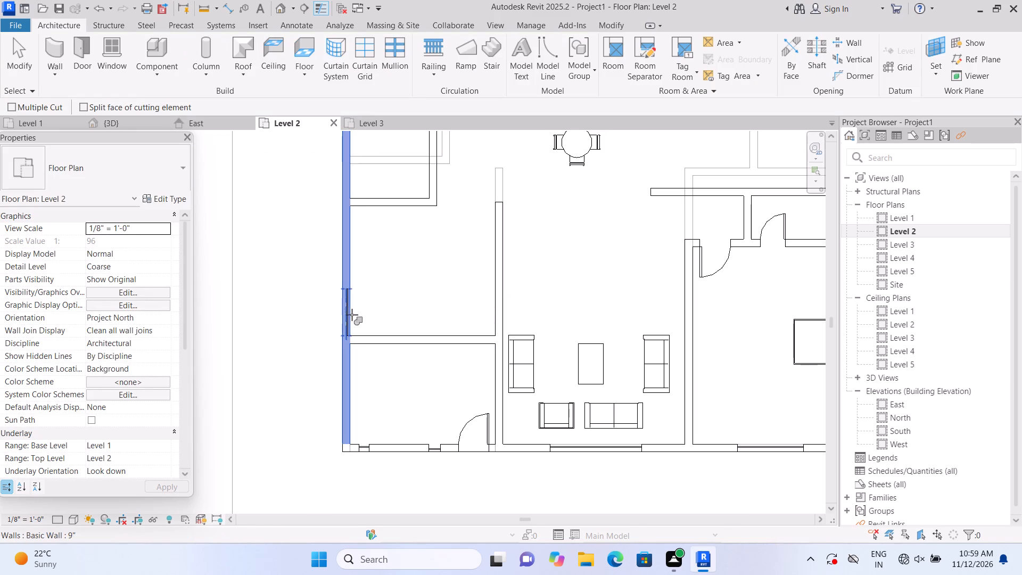
click(351, 310)
Examine the Level 2 plan and the 3D model from several sides to review the embedded curtain-wall windows.
scroll(397, 278, down, 4)
middle_drag(409, 285, 405, 291)
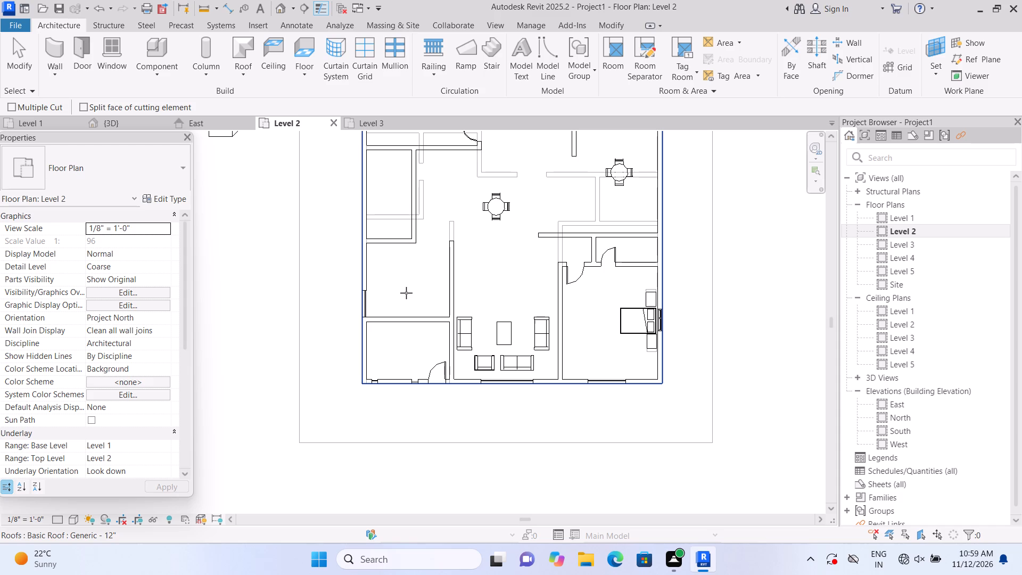
scroll(406, 301, down, 7)
scroll(410, 256, up, 4)
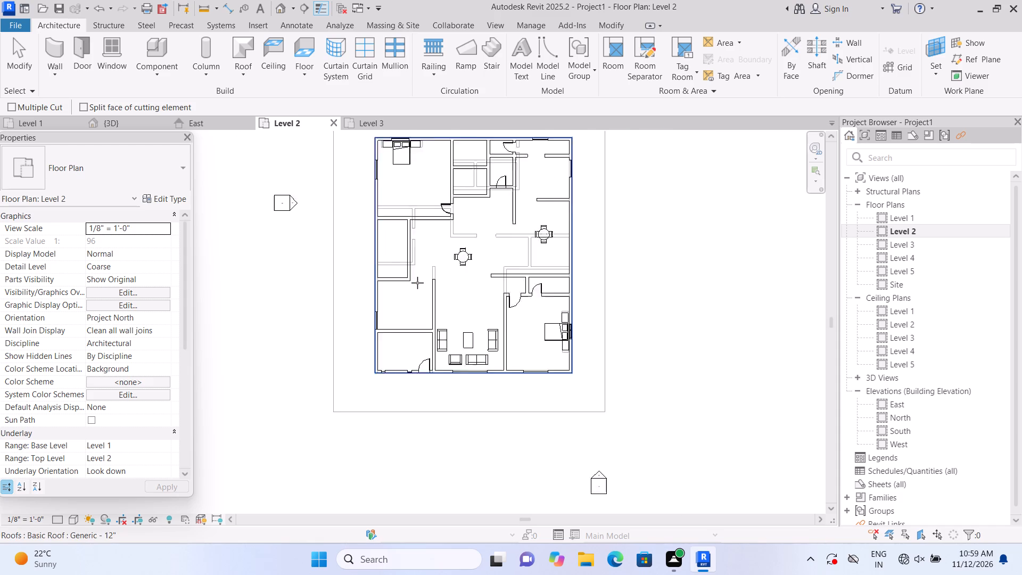
scroll(417, 283, up, 1)
scroll(420, 326, down, 1)
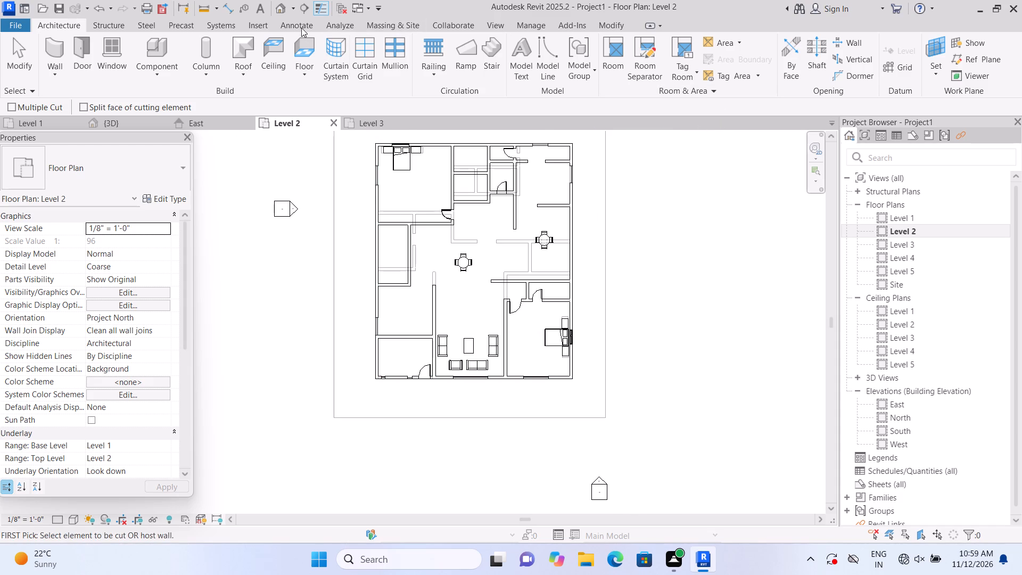
click(282, 6)
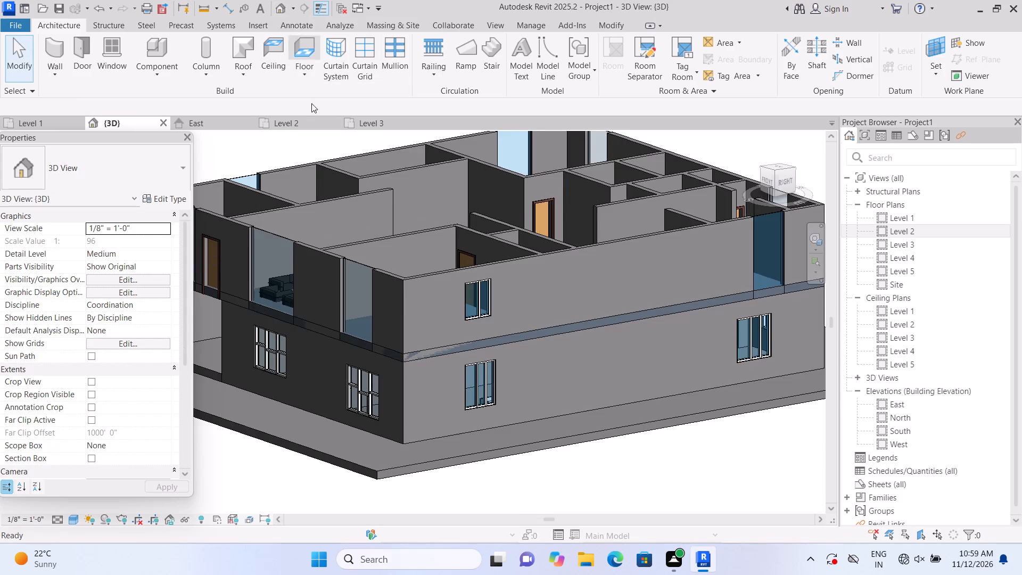
scroll(488, 309, down, 2)
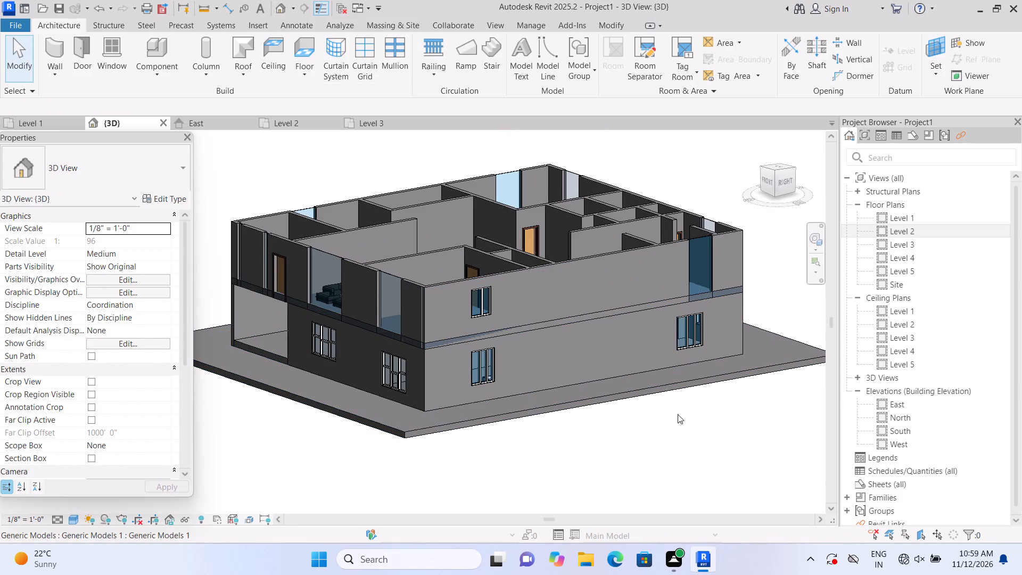
scroll(683, 421, up, 1)
shift+middle_drag(492, 465, 635, 456)
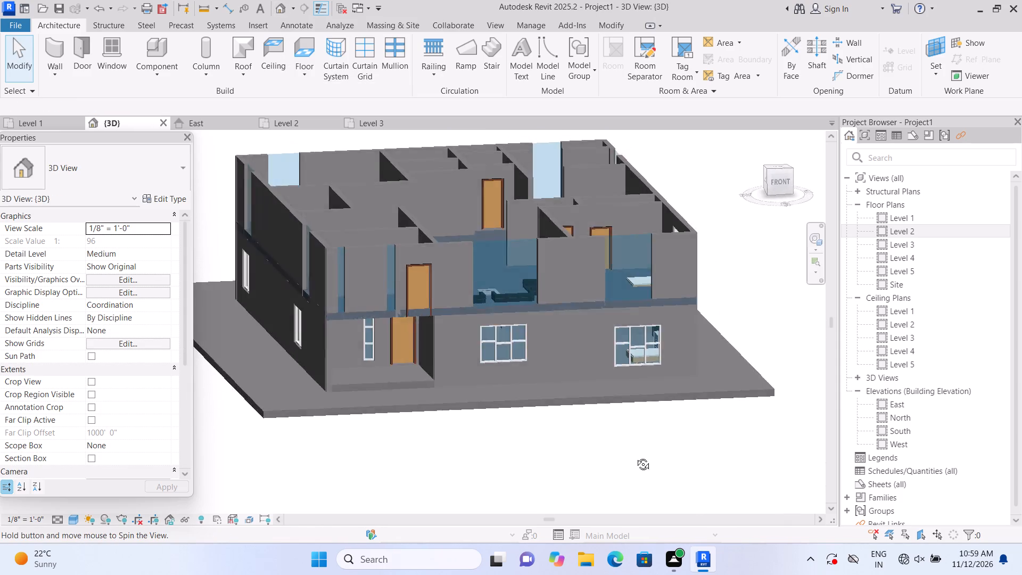
shift+middle_drag(635, 456, 691, 457)
scroll(648, 459, down, 1)
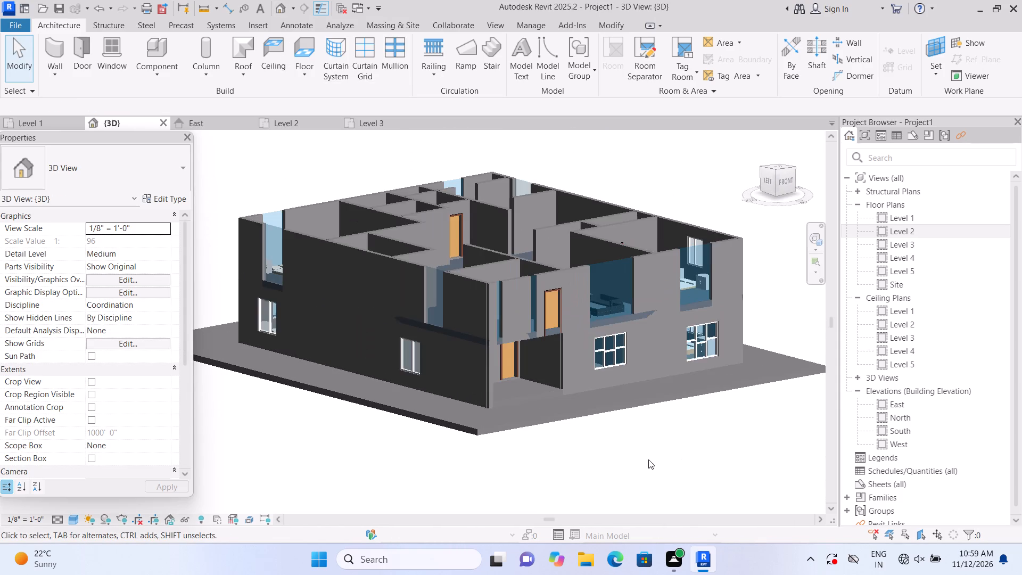
middle_drag(609, 481, 543, 492)
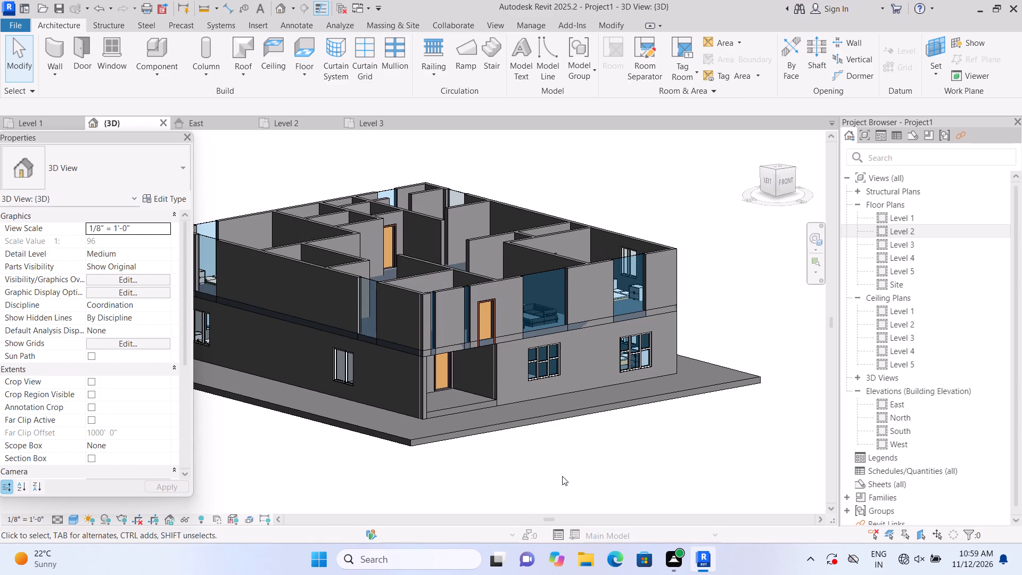
shift+middle_drag(545, 481, 523, 486)
scroll(518, 427, up, 1)
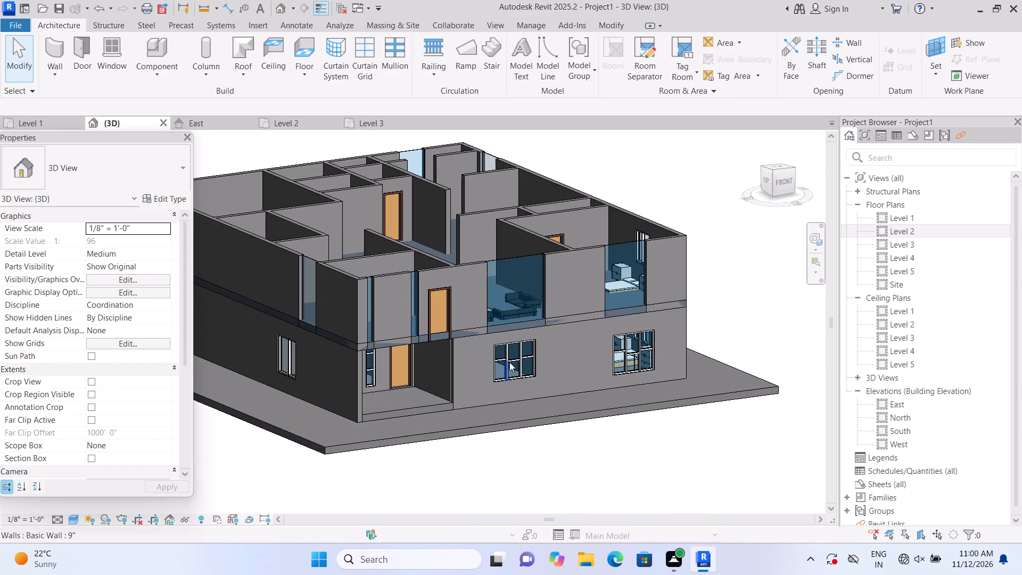
scroll(521, 311, up, 3)
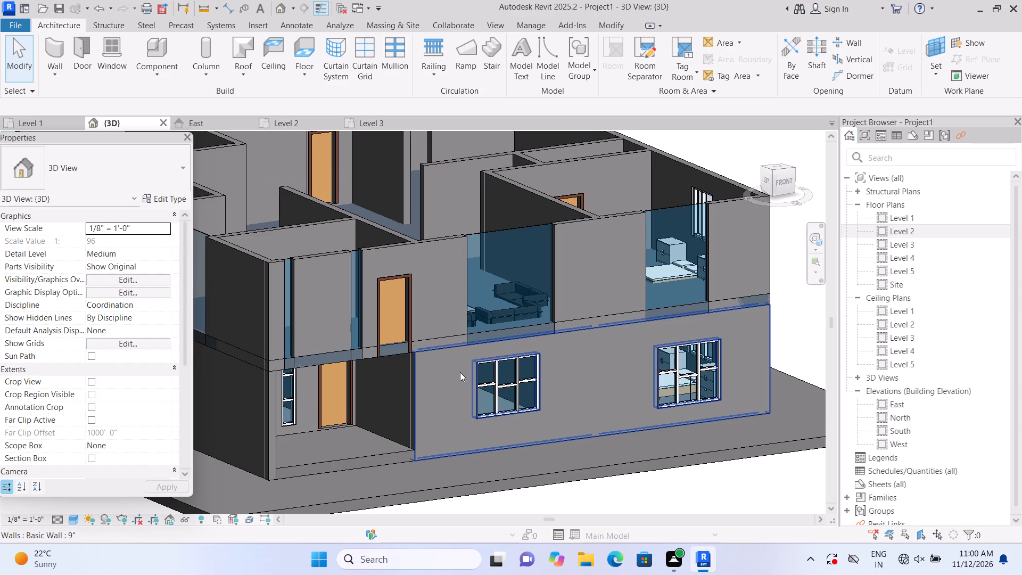
scroll(425, 379, up, 1)
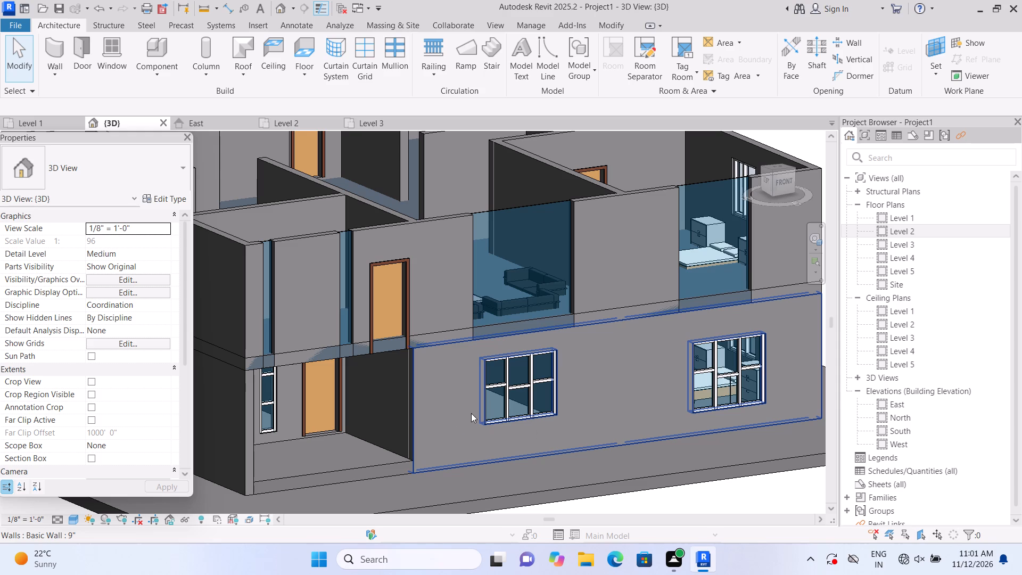
scroll(479, 404, down, 2)
scroll(386, 371, up, 1)
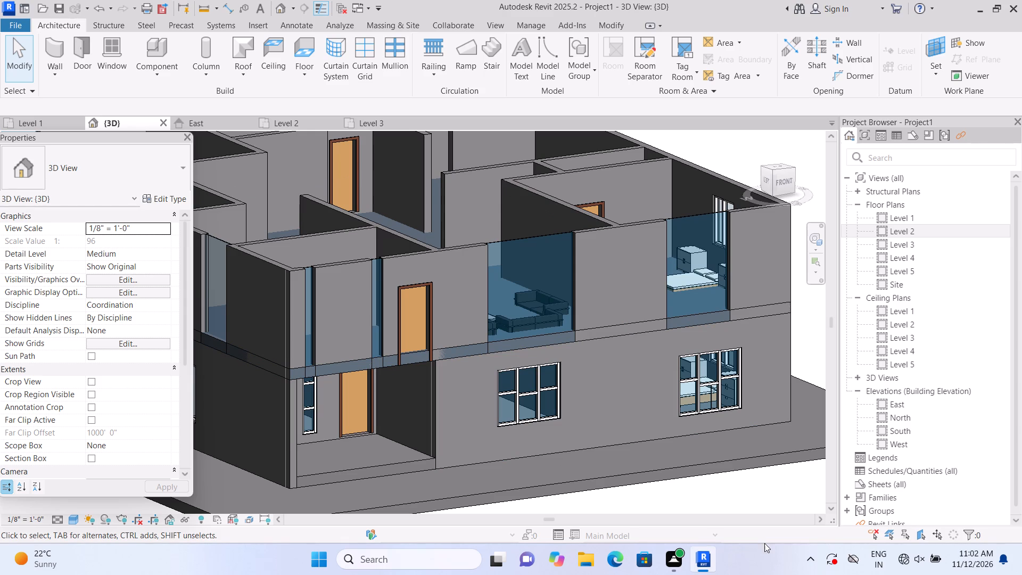
scroll(644, 521, down, 6)
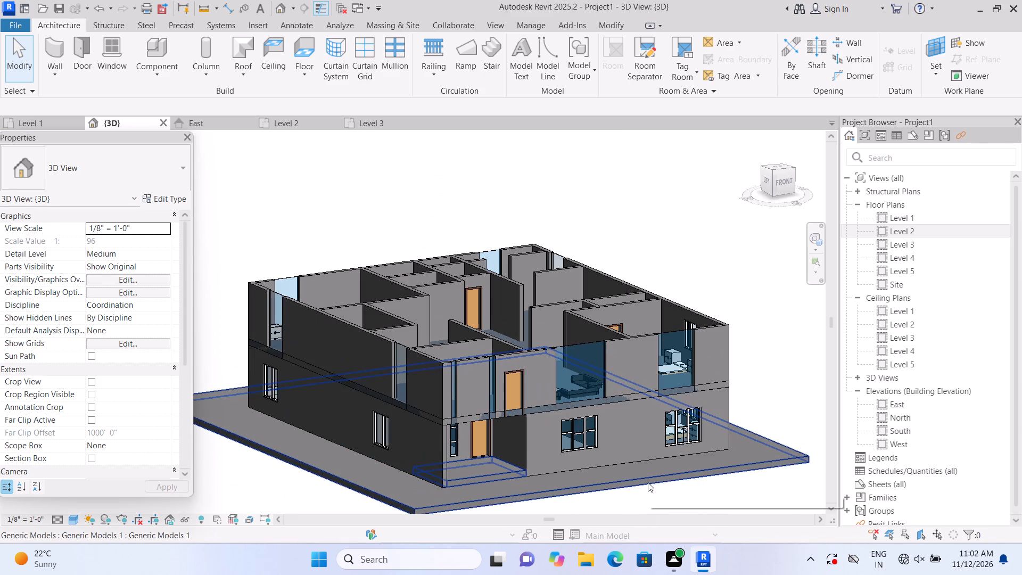
scroll(473, 471, up, 3)
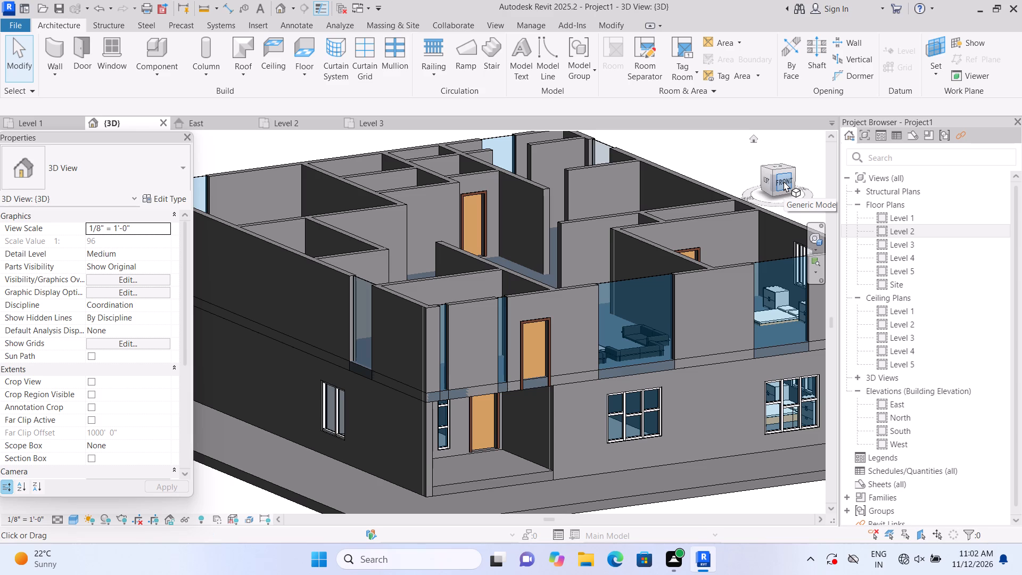
In the front 3D view, delete the two narrow curtain walls and the door from the southwest room's Level 2 front wall.
click(784, 181)
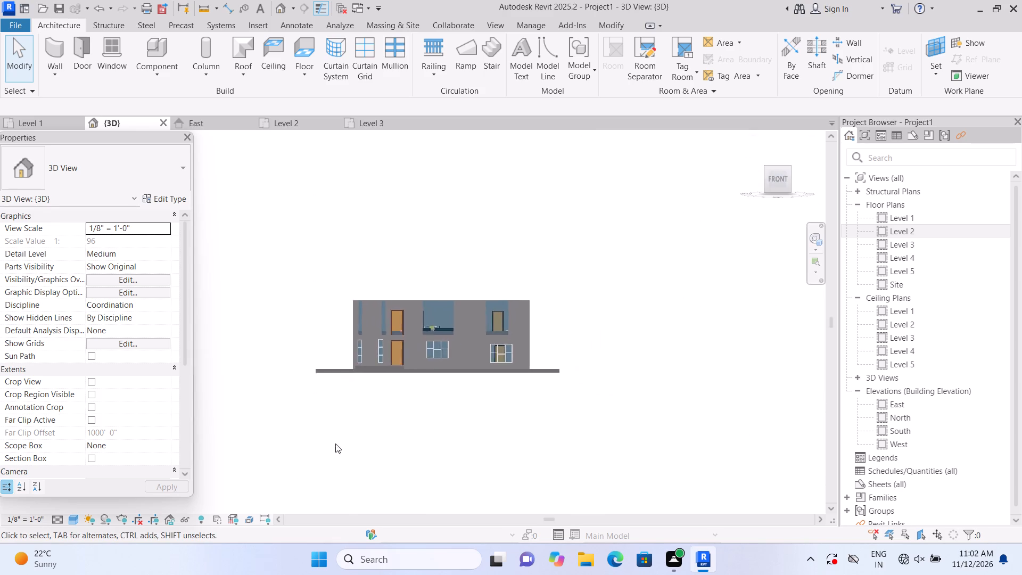
scroll(315, 383, up, 2)
scroll(328, 329, up, 6)
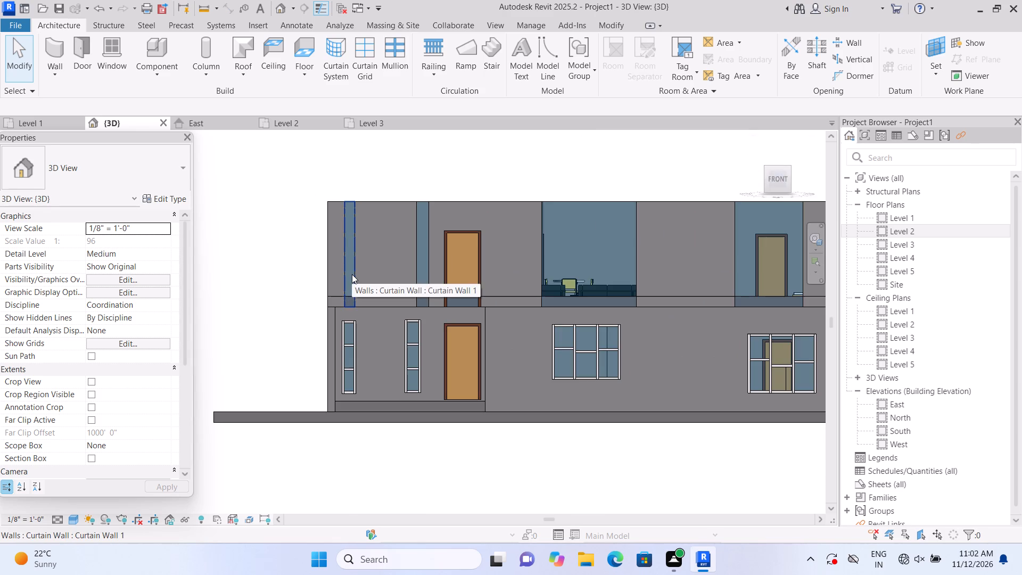
click(352, 274)
key(Delete)
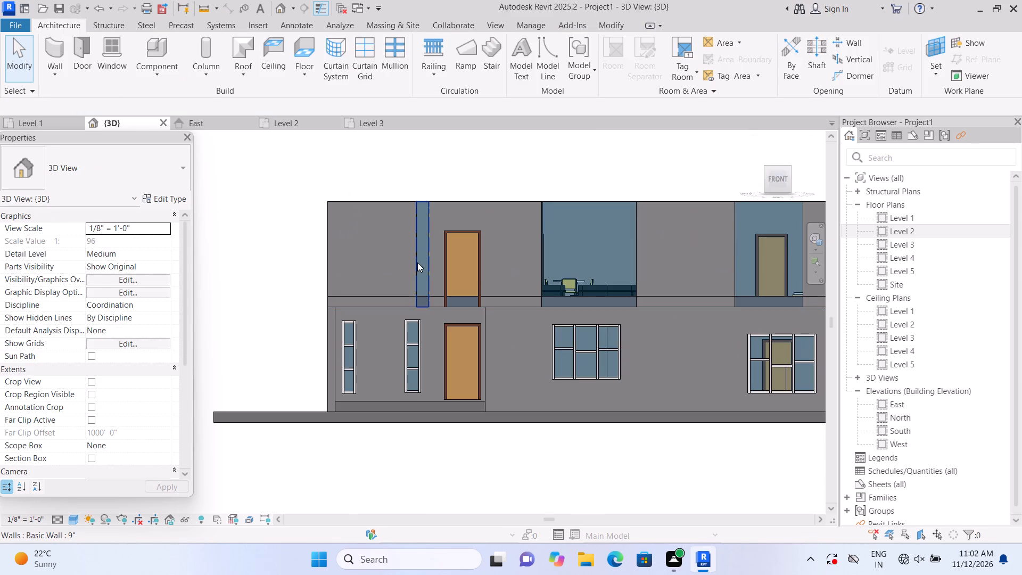
click(417, 262)
key(Delete)
click(448, 272)
key(Delete)
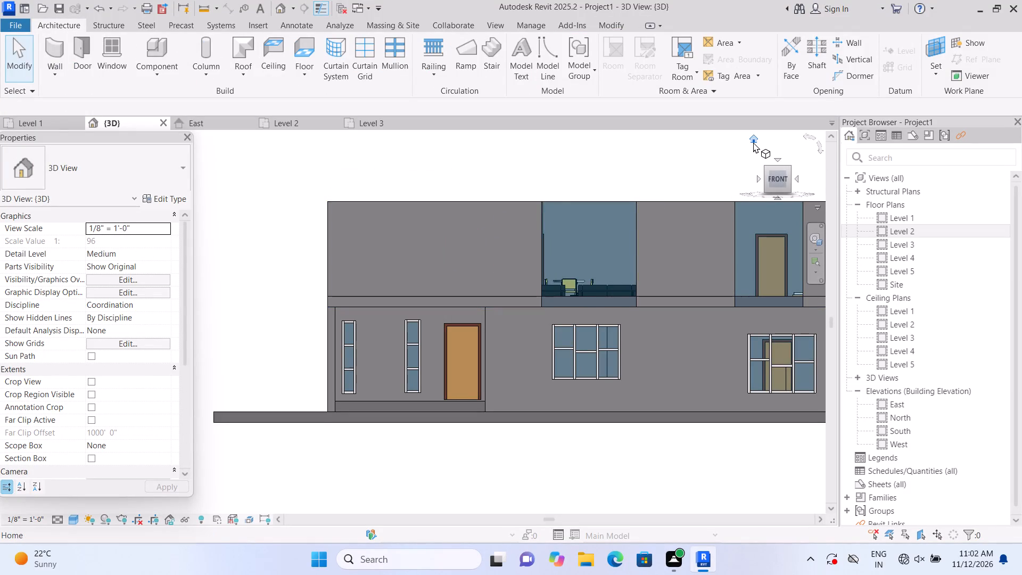
In the Level 2 plan, draw a Curtain Wall 1 segment about 1'-1" long inside the southwest room's north wall, near its west end.
click(753, 141)
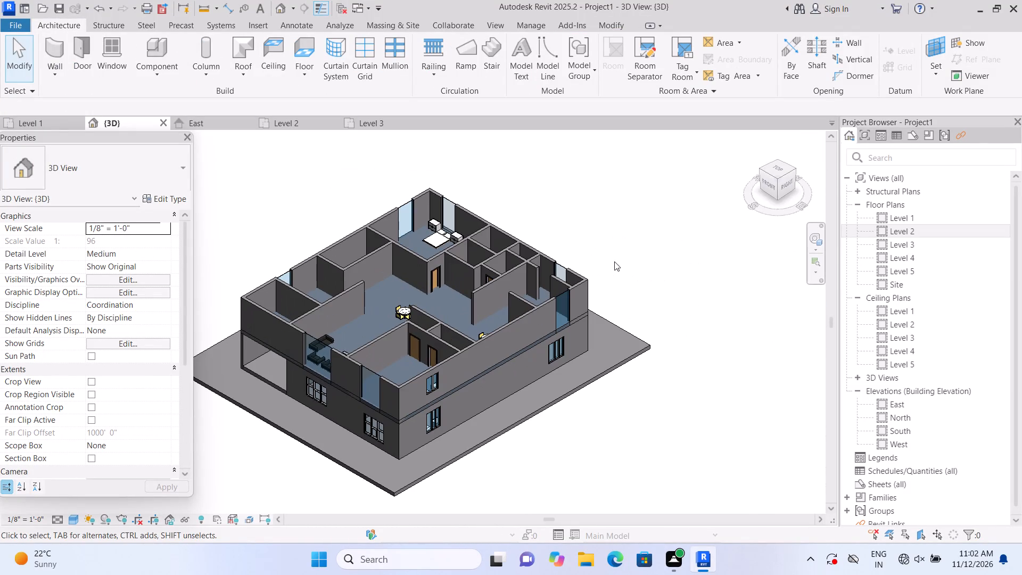
scroll(796, 293, down, 2)
scroll(105, 487, up, 7)
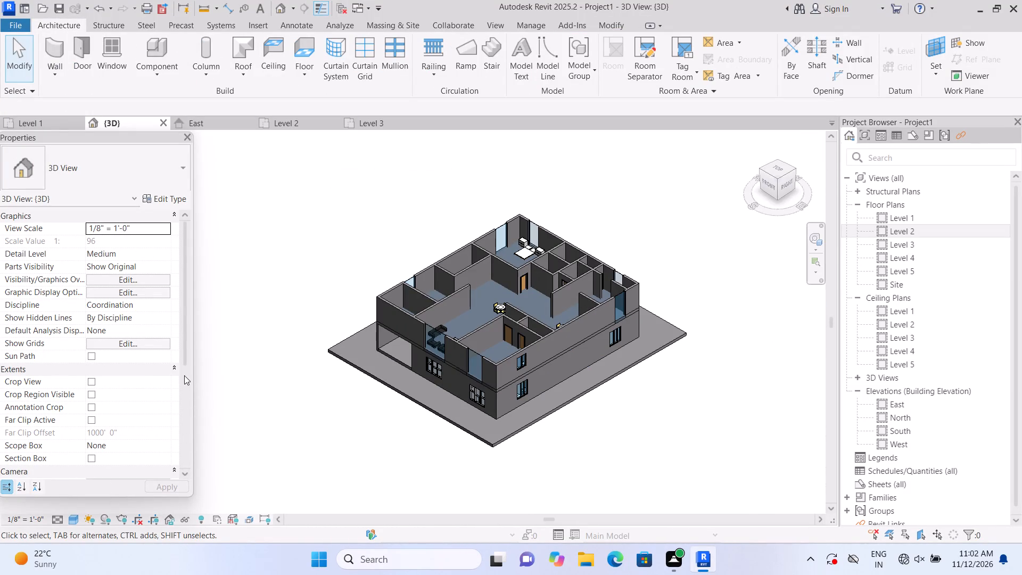
scroll(184, 375, up, 1)
scroll(382, 288, up, 10)
scroll(394, 316, down, 2)
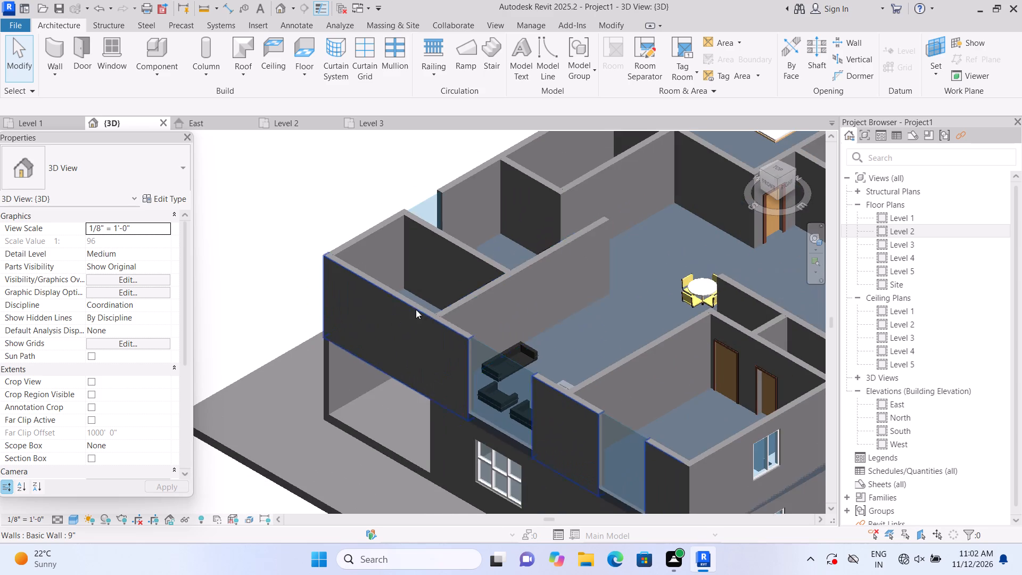
triple_click(883, 229)
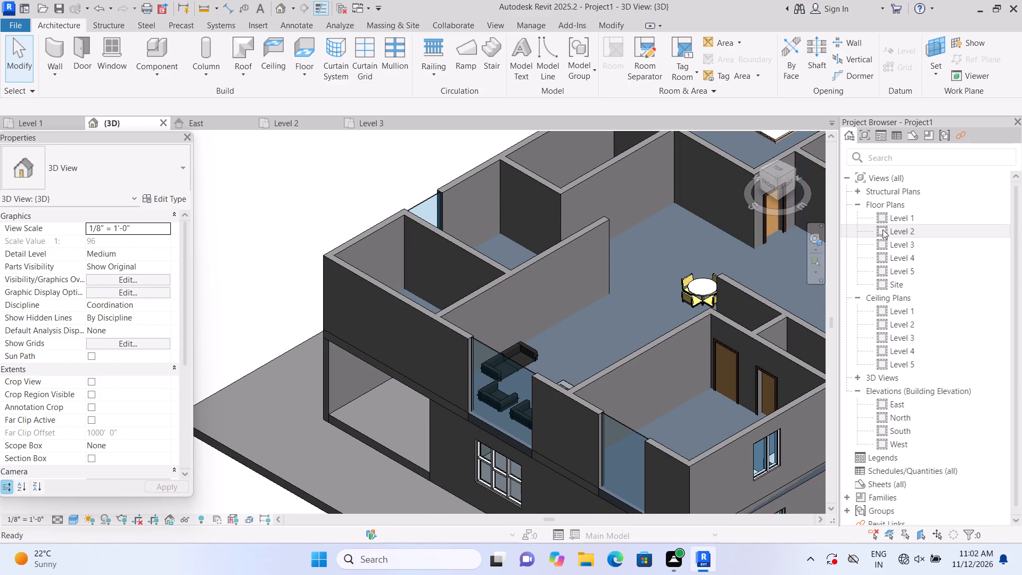
scroll(413, 381, up, 7)
click(55, 43)
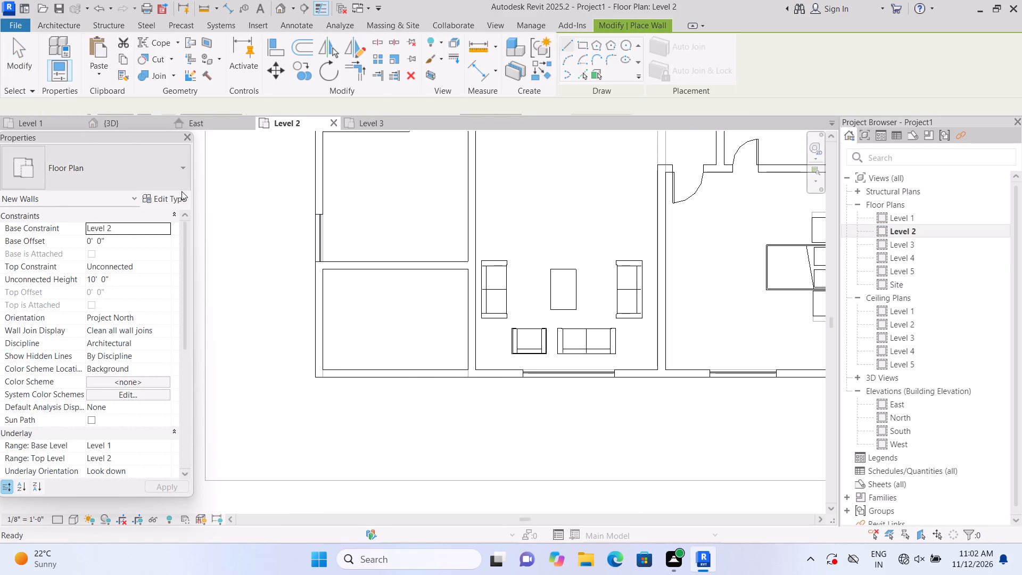
scroll(319, 260, up, 6)
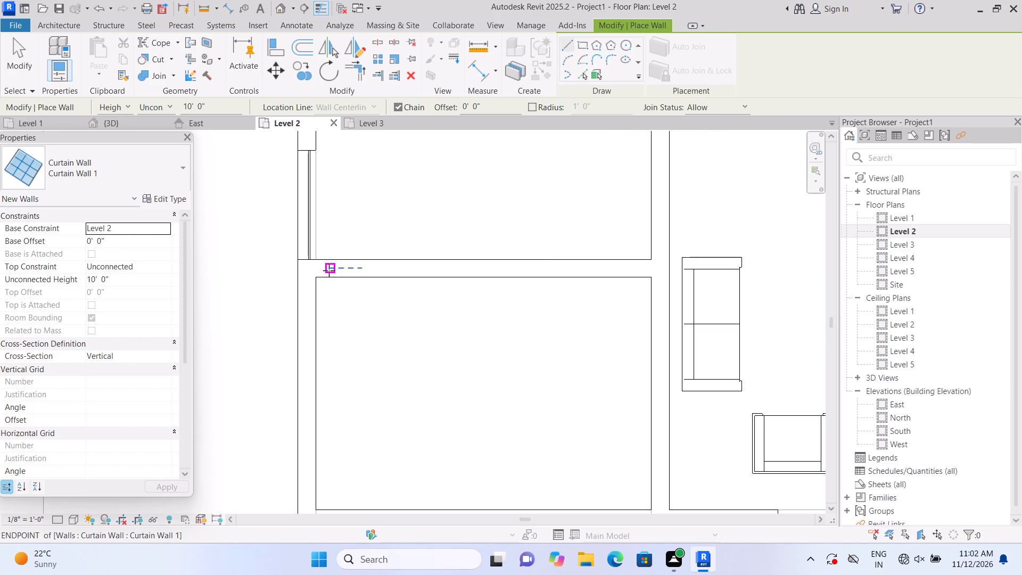
scroll(329, 270, up, 3)
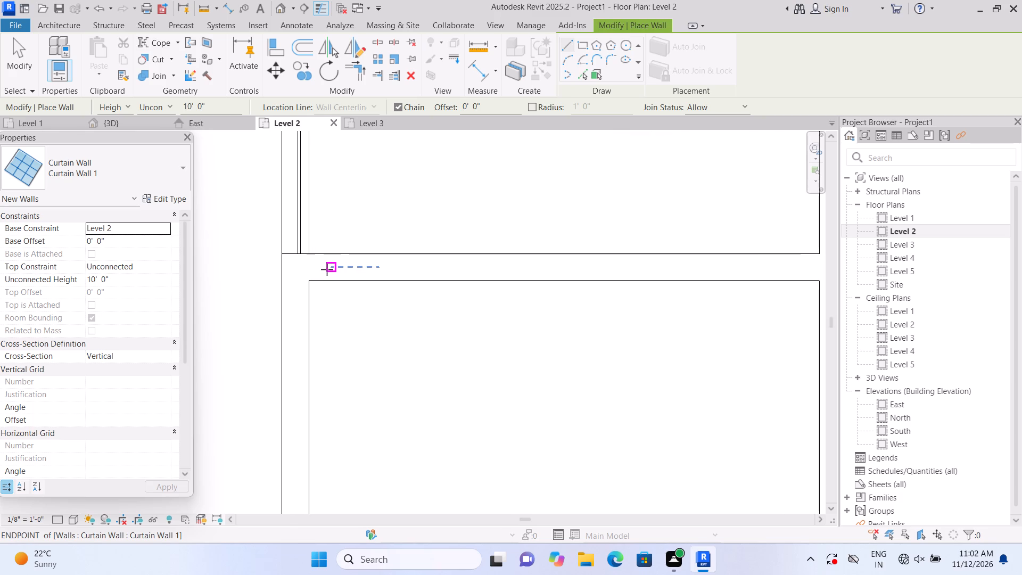
click(326, 269)
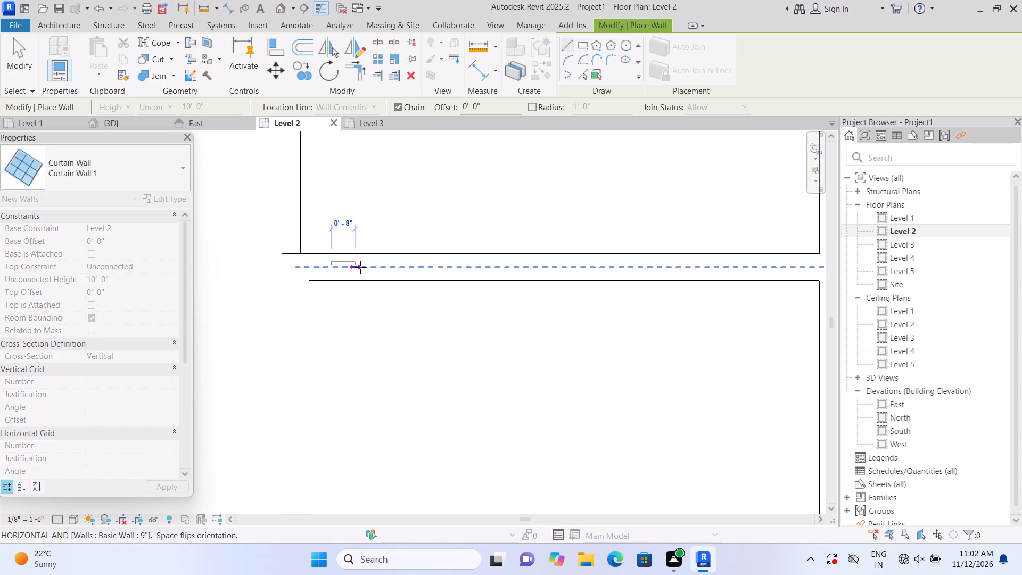
click(369, 265)
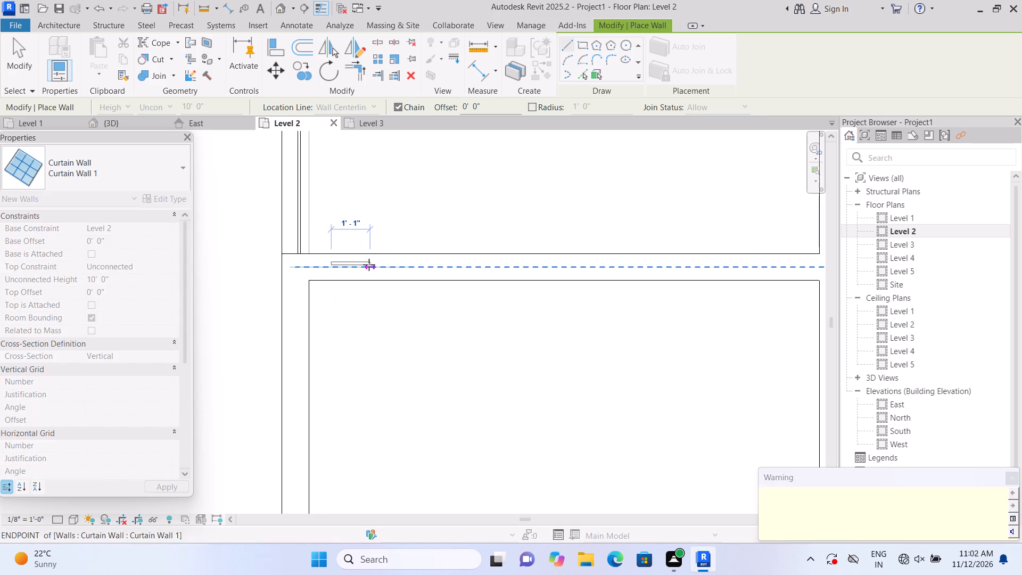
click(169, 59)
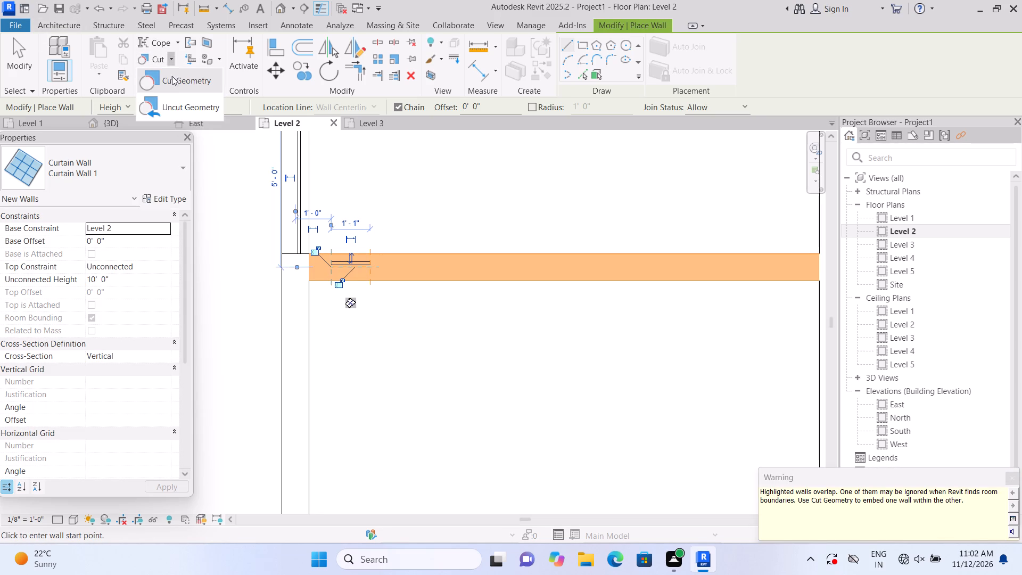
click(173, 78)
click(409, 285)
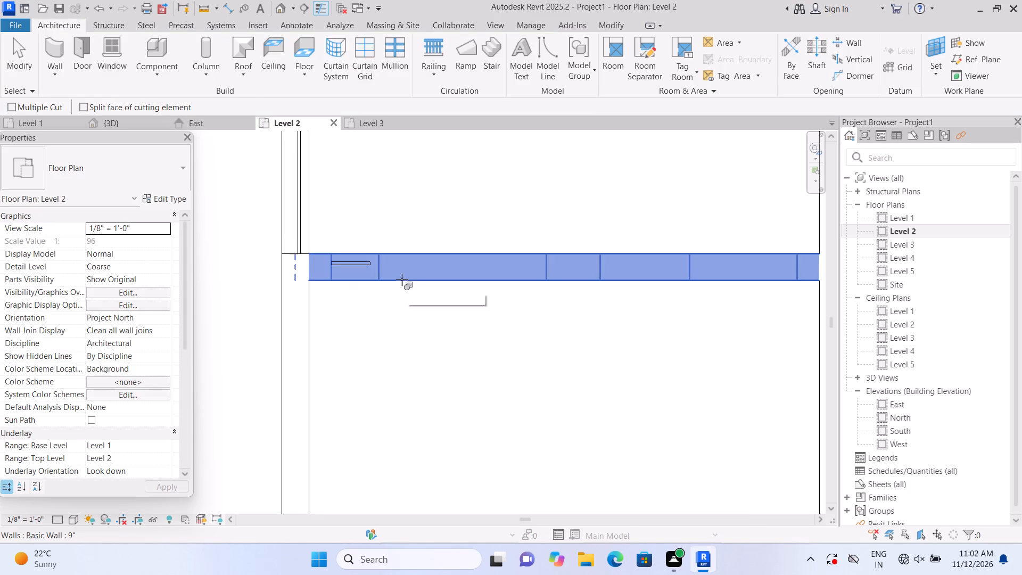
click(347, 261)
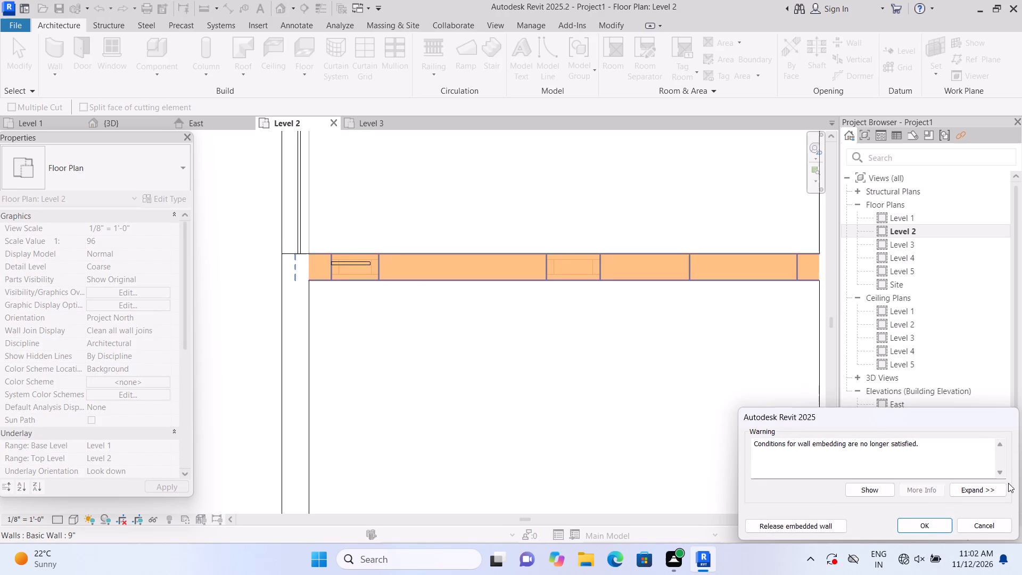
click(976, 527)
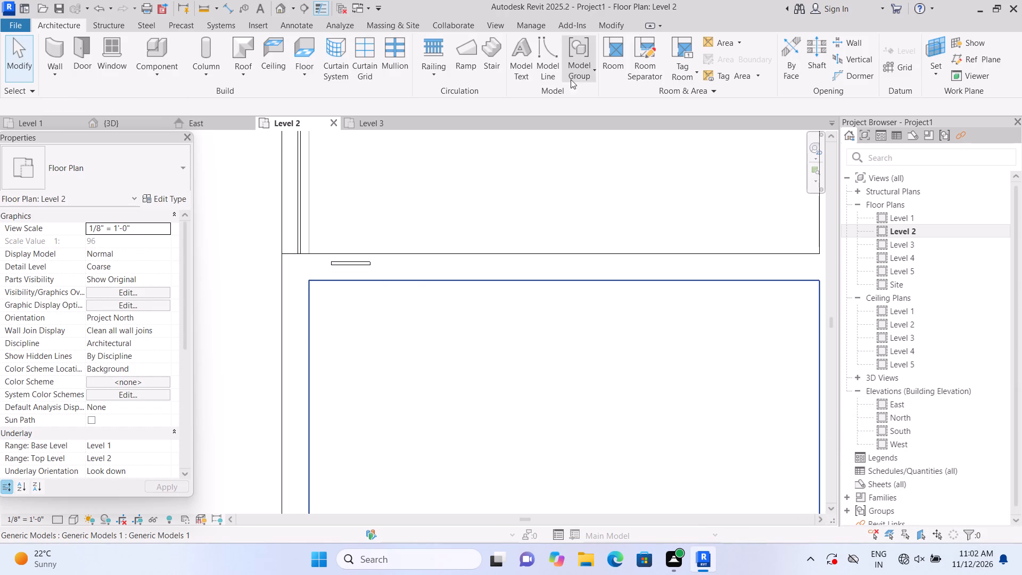
Cut the short curtain wall into the southwest room's north wall with Cut Geometry.
click(555, 69)
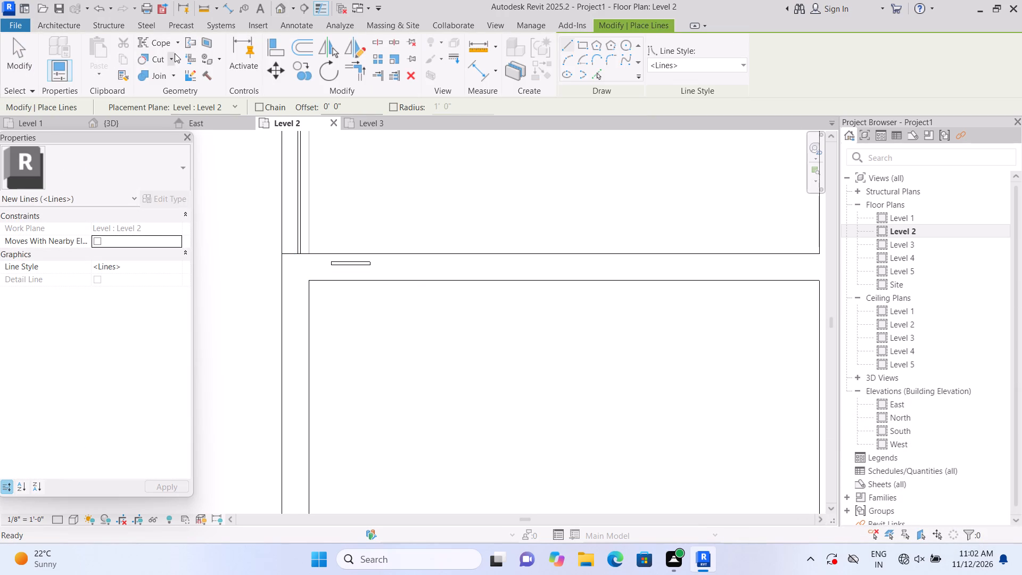
click(175, 53)
click(176, 73)
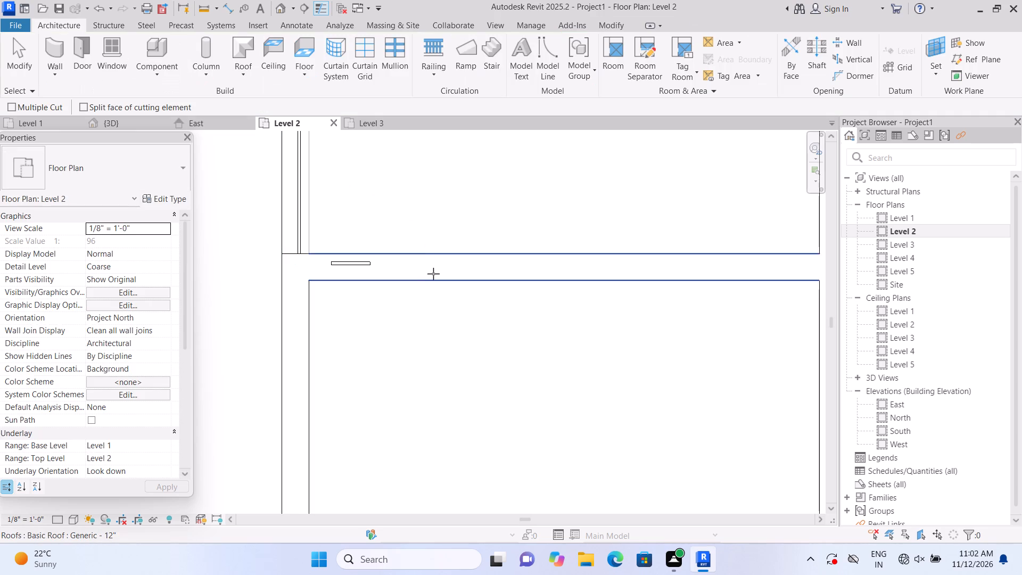
click(433, 274)
double_click(352, 265)
scroll(377, 223, down, 2)
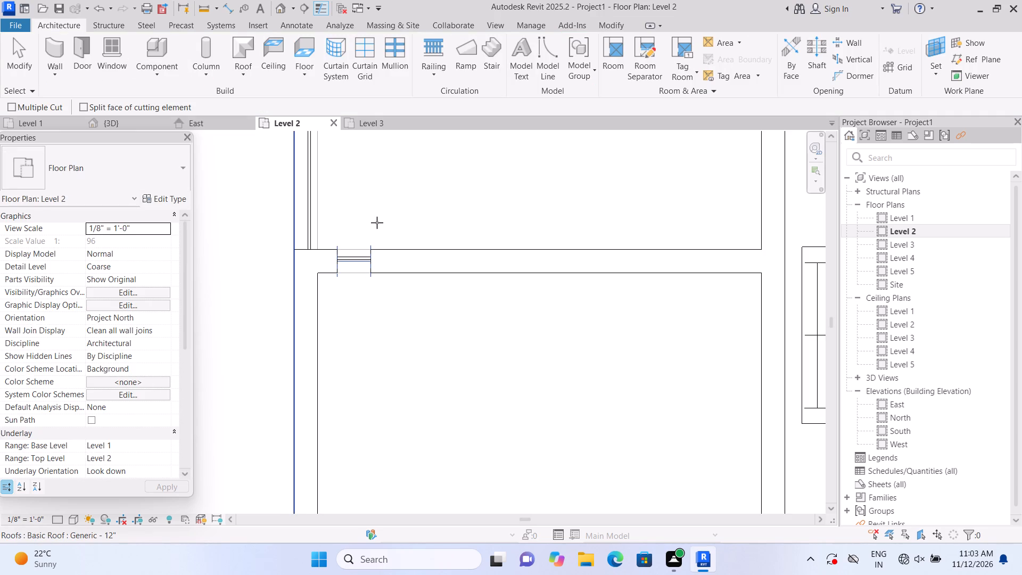
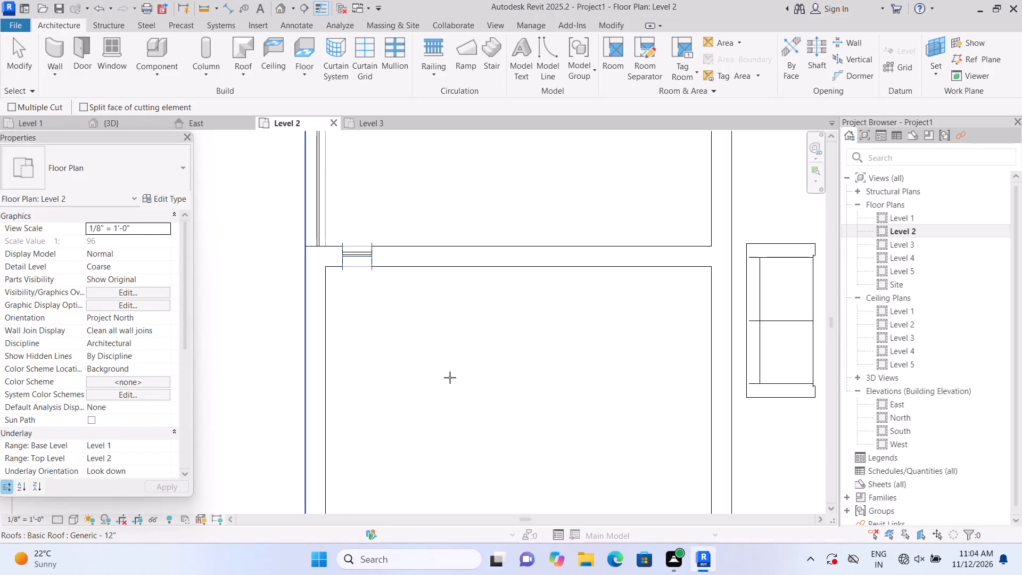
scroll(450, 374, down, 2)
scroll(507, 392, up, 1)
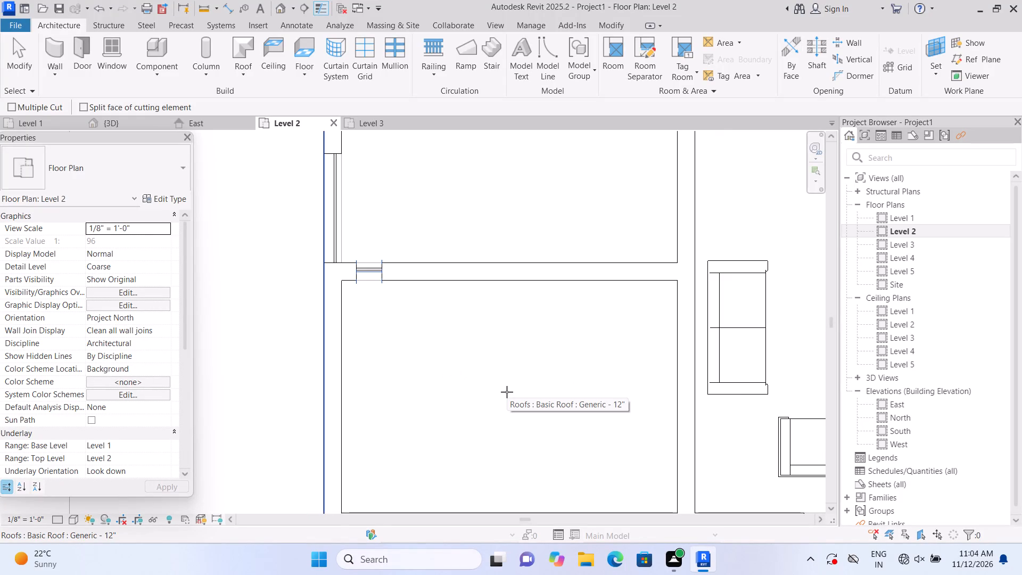
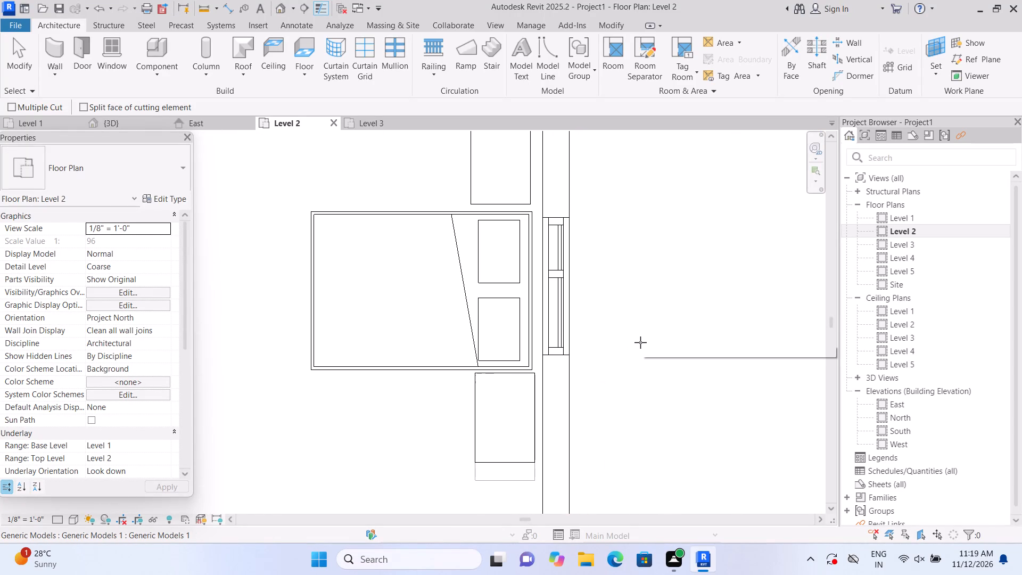
Examine the Level 2 floor plan, the Level 1 plan and the 3D view to review the upper-floor layout.
scroll(640, 344, down, 4)
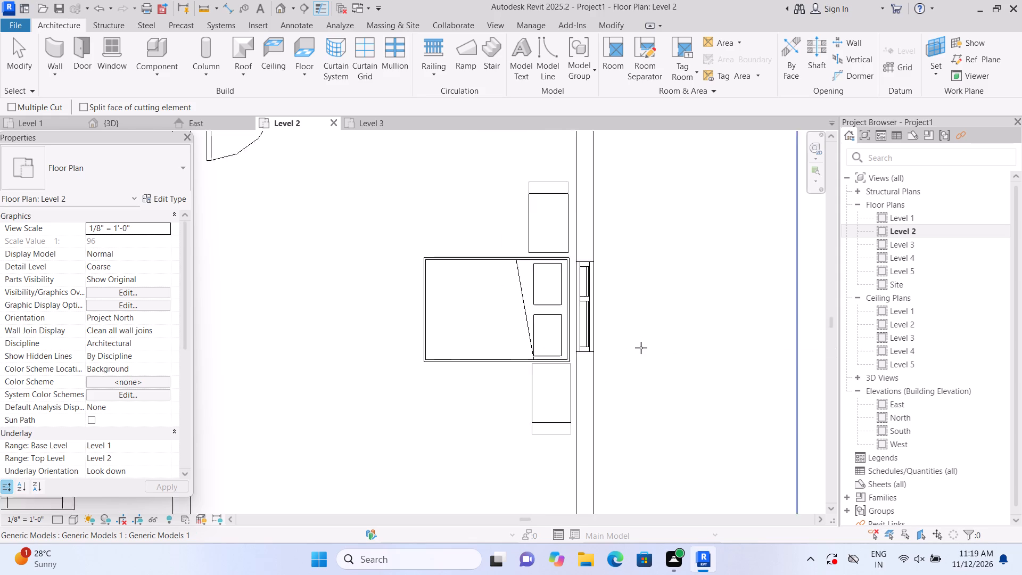
scroll(641, 348, down, 15)
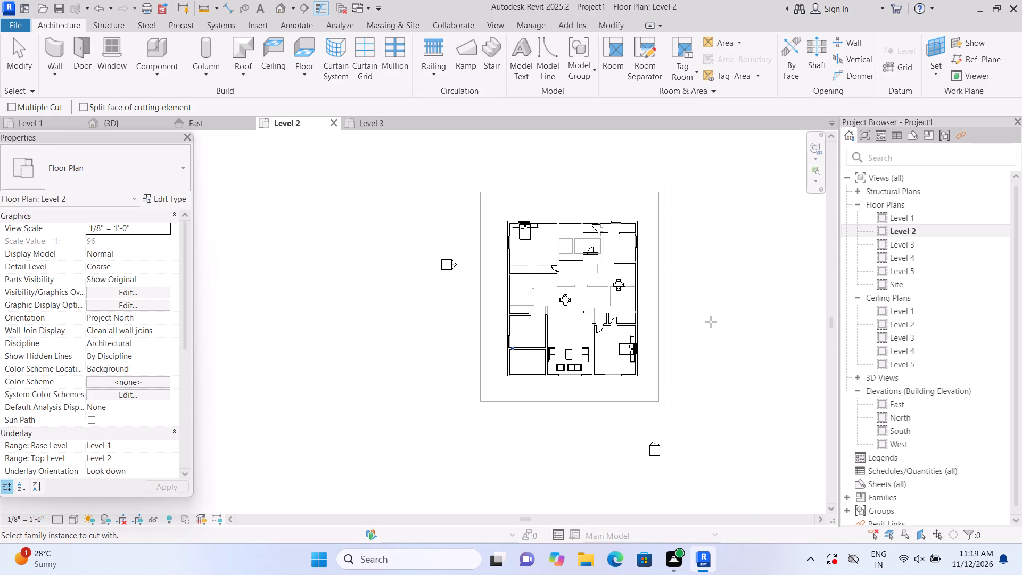
scroll(703, 332, up, 3)
scroll(709, 384, down, 4)
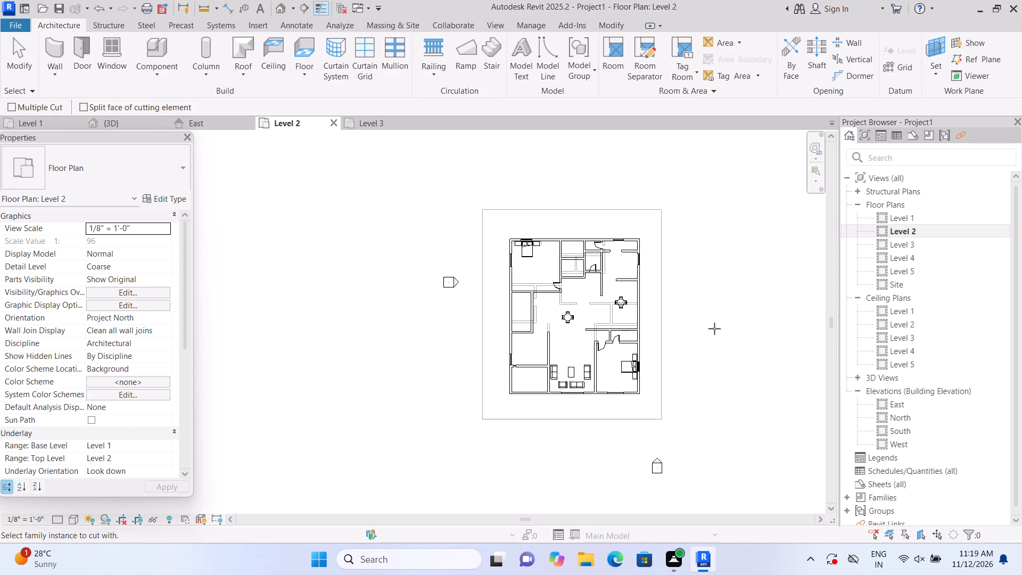
scroll(718, 296, up, 5)
scroll(718, 294, down, 2)
scroll(712, 388, up, 1)
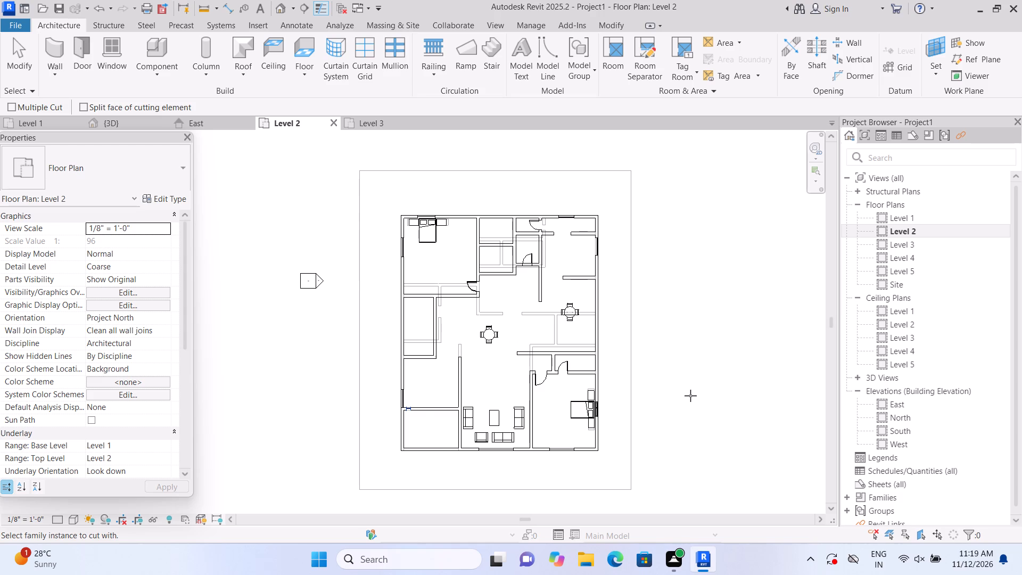
scroll(695, 388, up, 1)
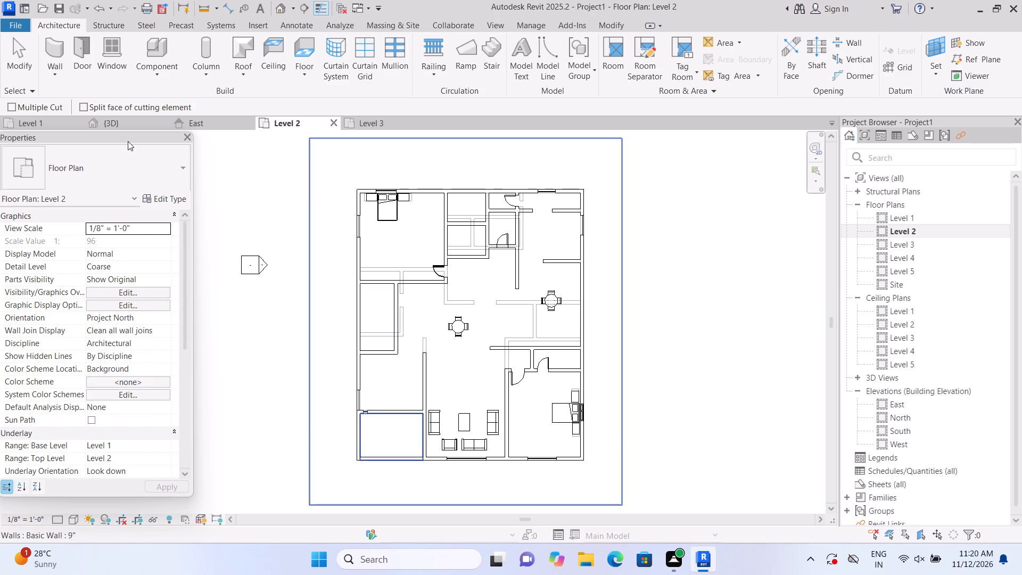
double_click(882, 215)
double_click(880, 231)
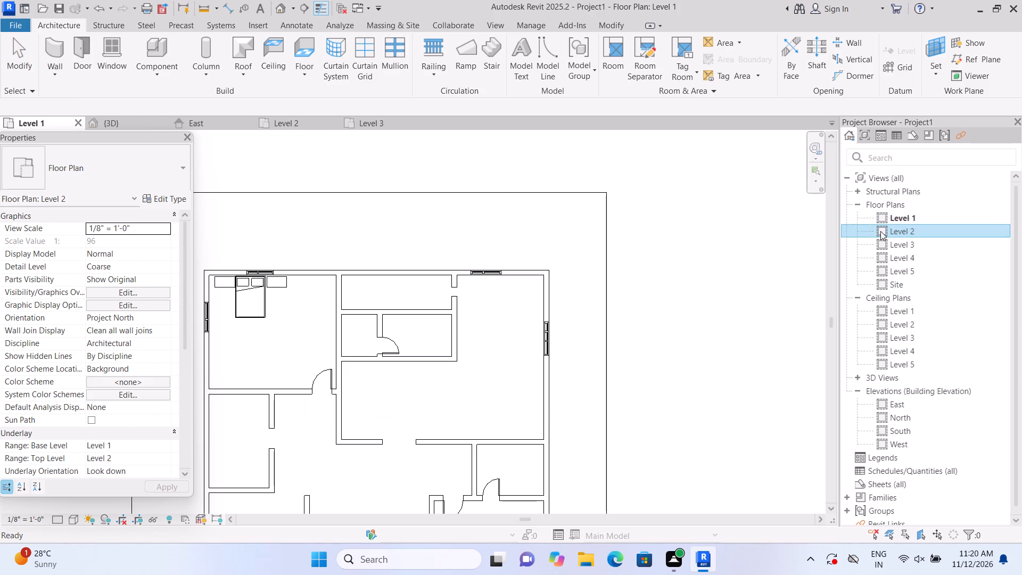
scroll(699, 295, up, 1)
scroll(716, 291, down, 3)
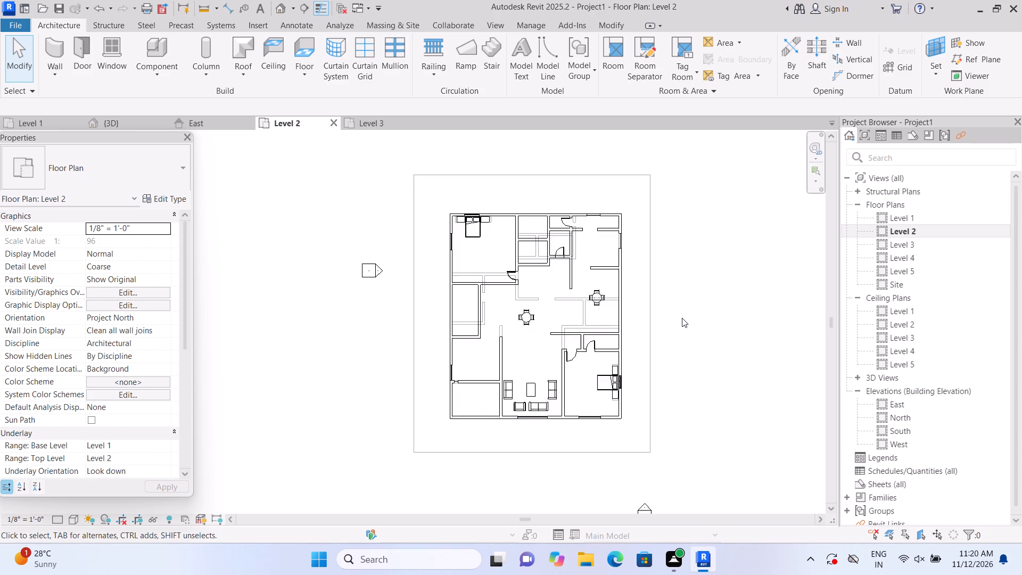
scroll(682, 318, up, 4)
scroll(682, 317, down, 3)
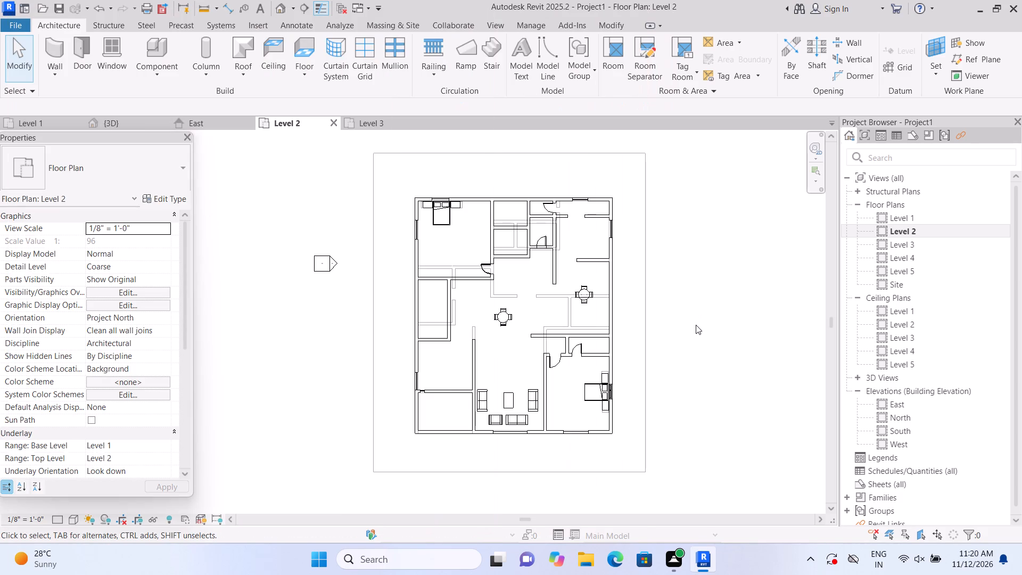
click(277, 9)
scroll(303, 261, down, 4)
scroll(298, 330, up, 2)
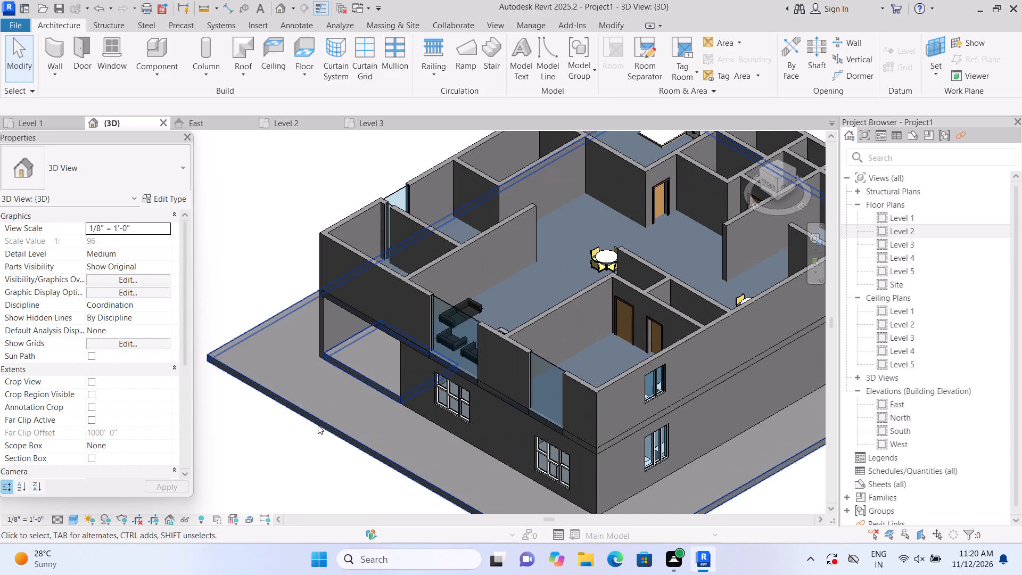
Place a Single-Flush 36" x 84" door in the southwest room's north wall on Level 2, centred about 2'-6" from its east end.
double_click(881, 228)
scroll(410, 481, up, 2)
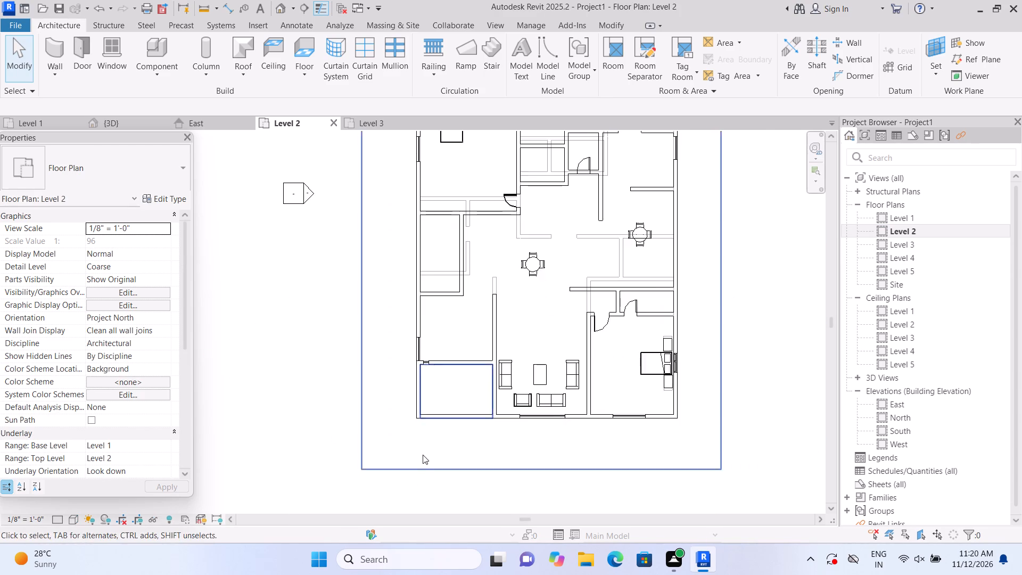
scroll(423, 455, up, 2)
click(44, 60)
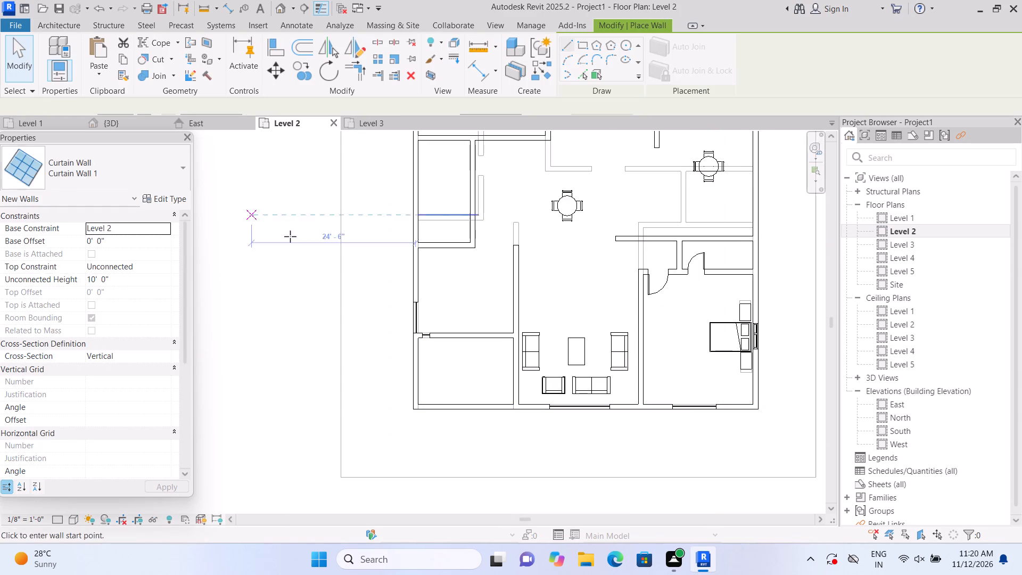
scroll(506, 333, up, 4)
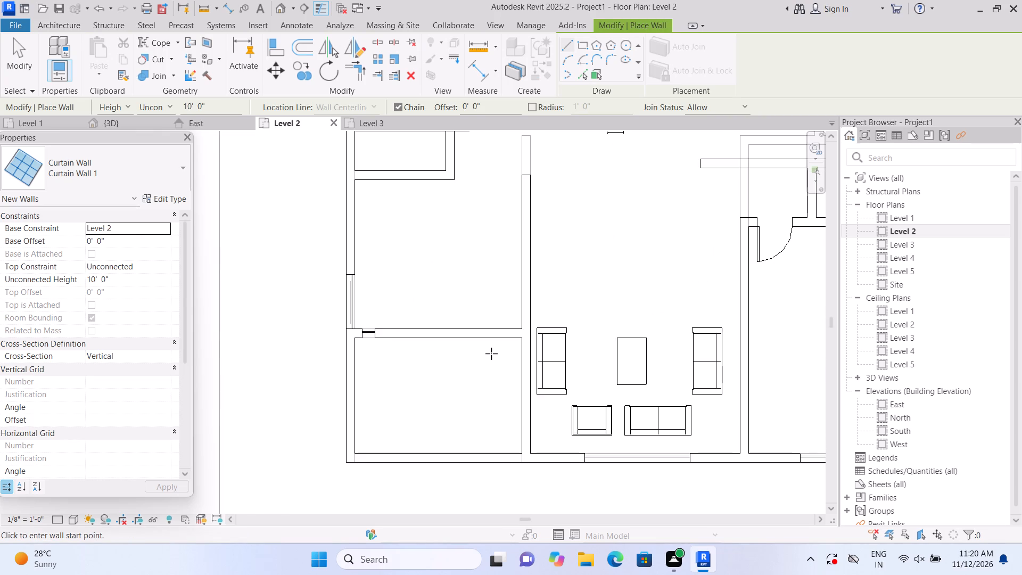
scroll(491, 354, up, 2)
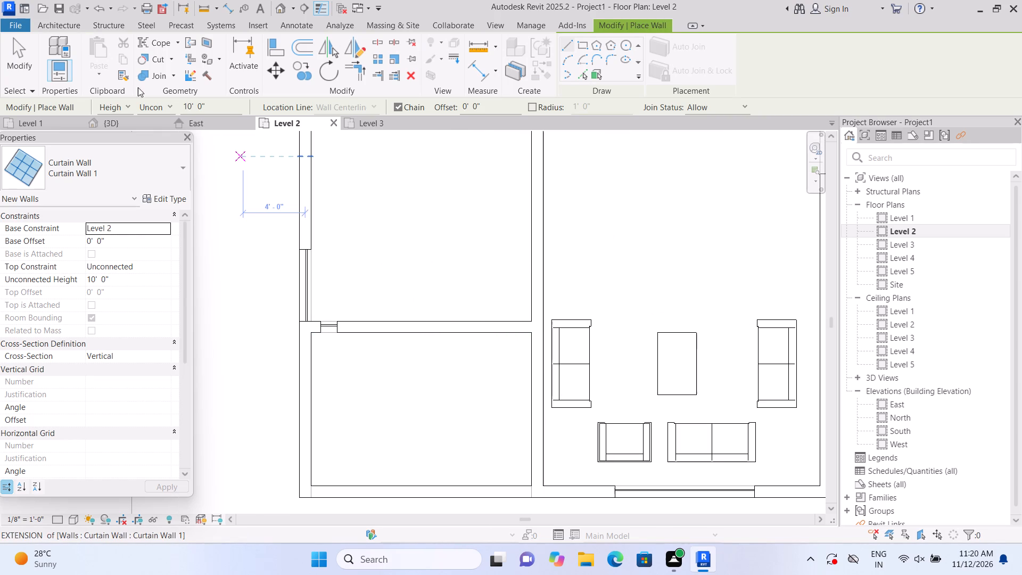
click(66, 26)
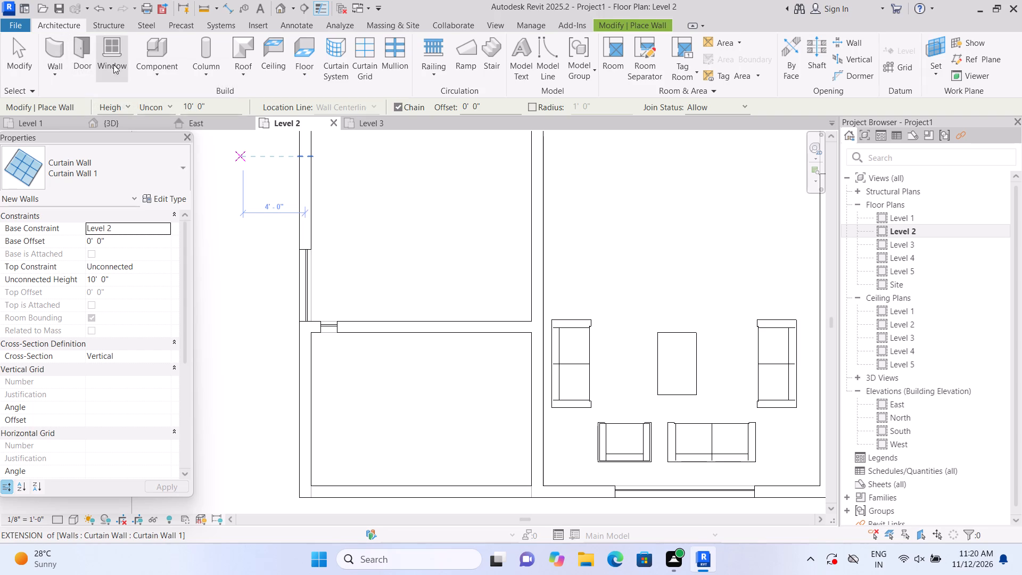
click(91, 53)
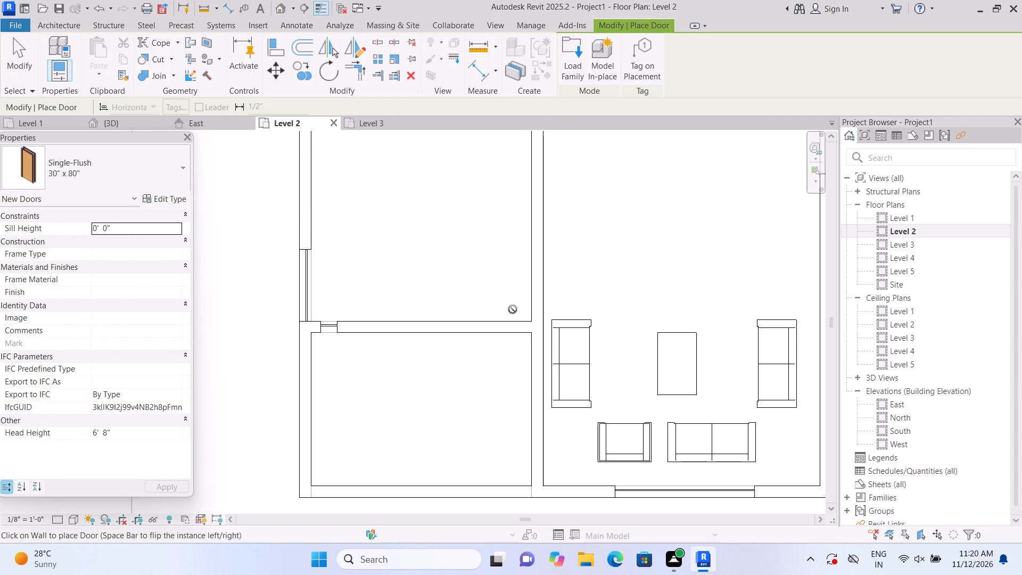
scroll(516, 314, up, 1)
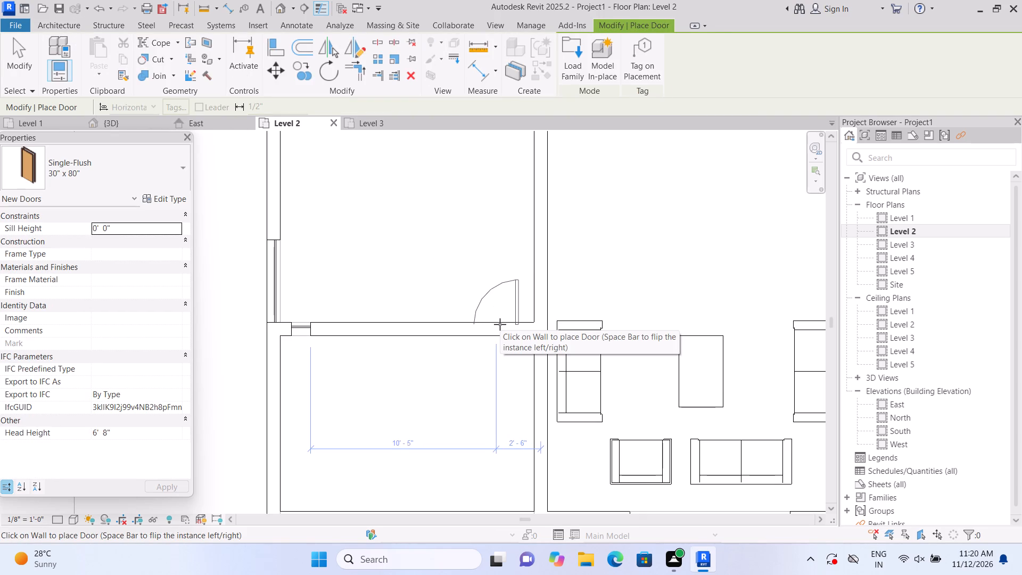
click(181, 161)
scroll(106, 350, up, 1)
click(100, 343)
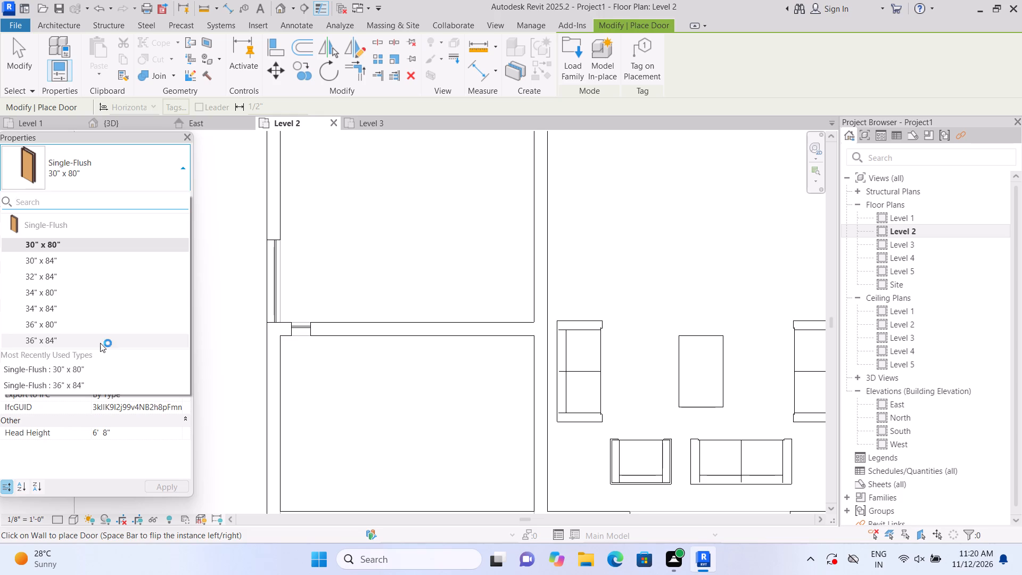
click(492, 319)
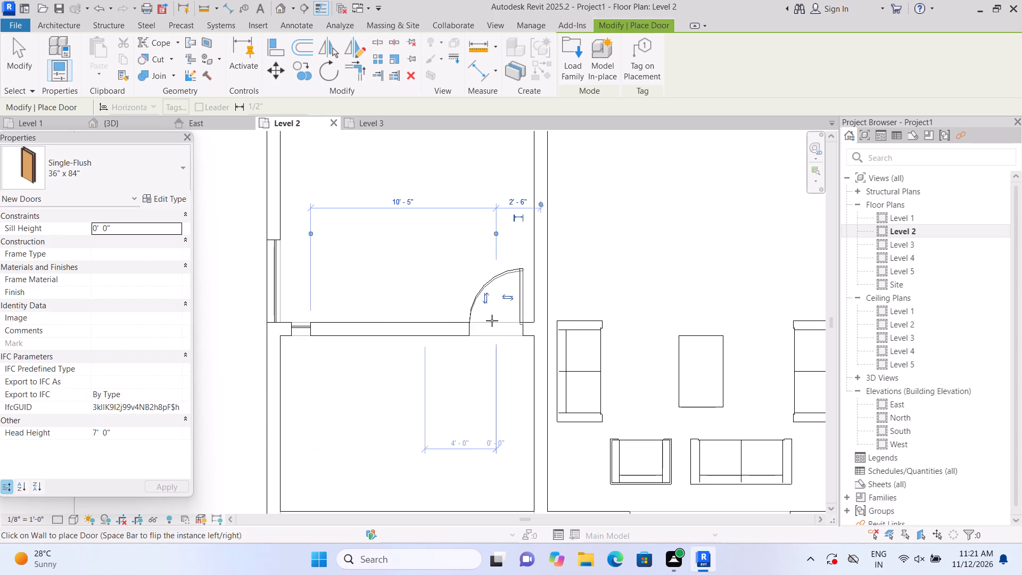
Draw a curtain wall about 1'-6" long inside the southwest room's north wall, just west of the door.
click(64, 28)
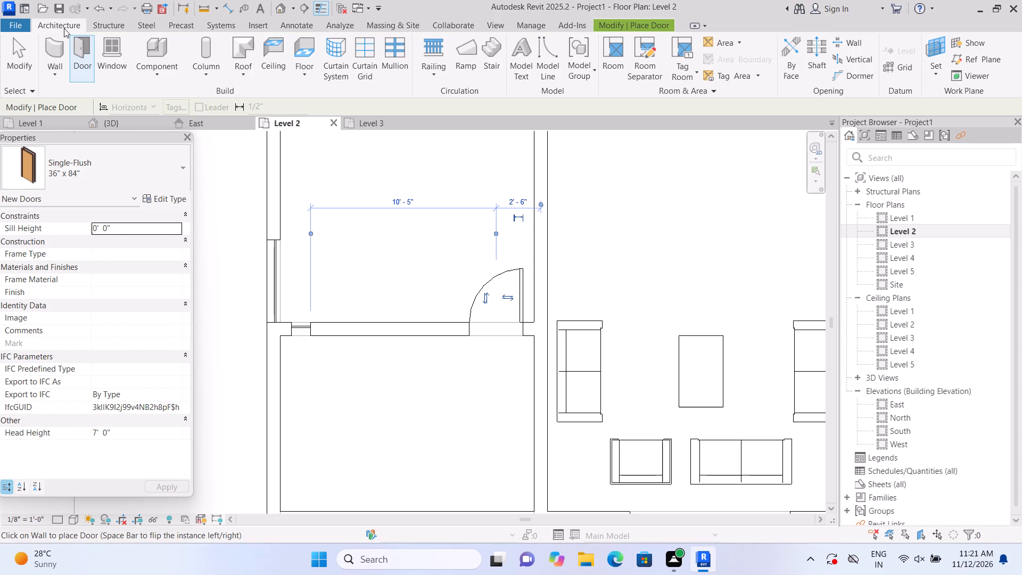
click(53, 51)
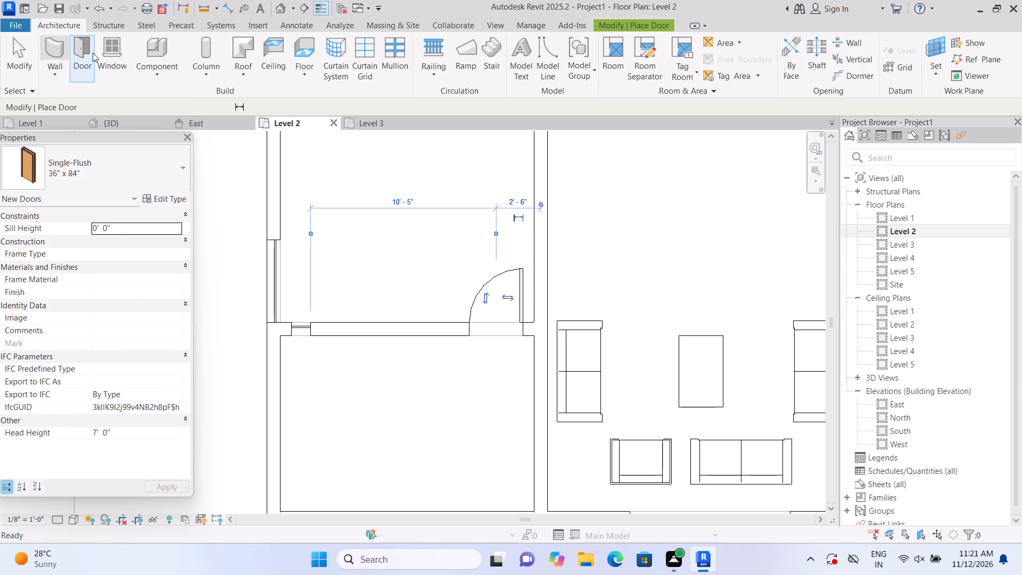
scroll(429, 346, up, 2)
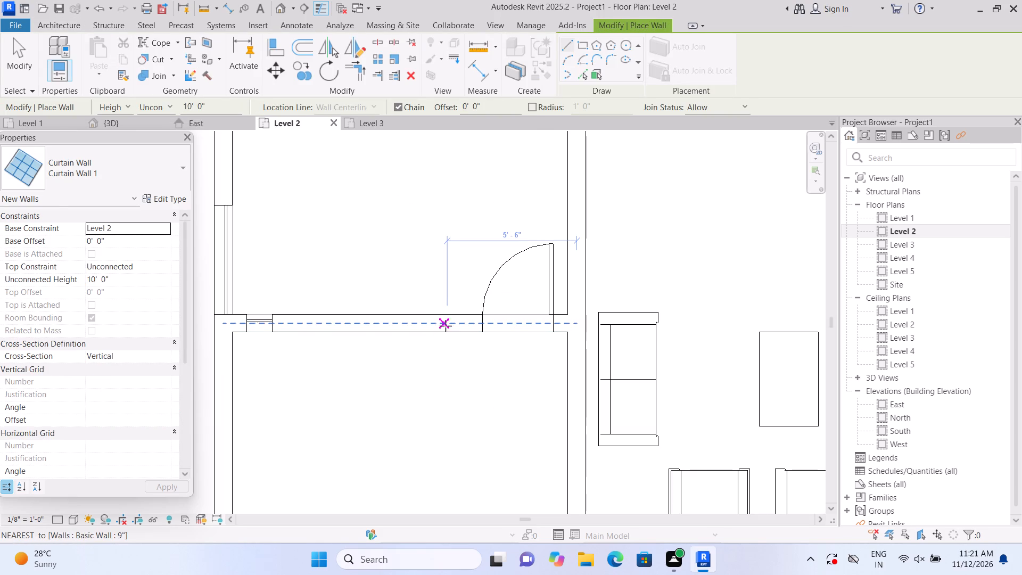
click(446, 323)
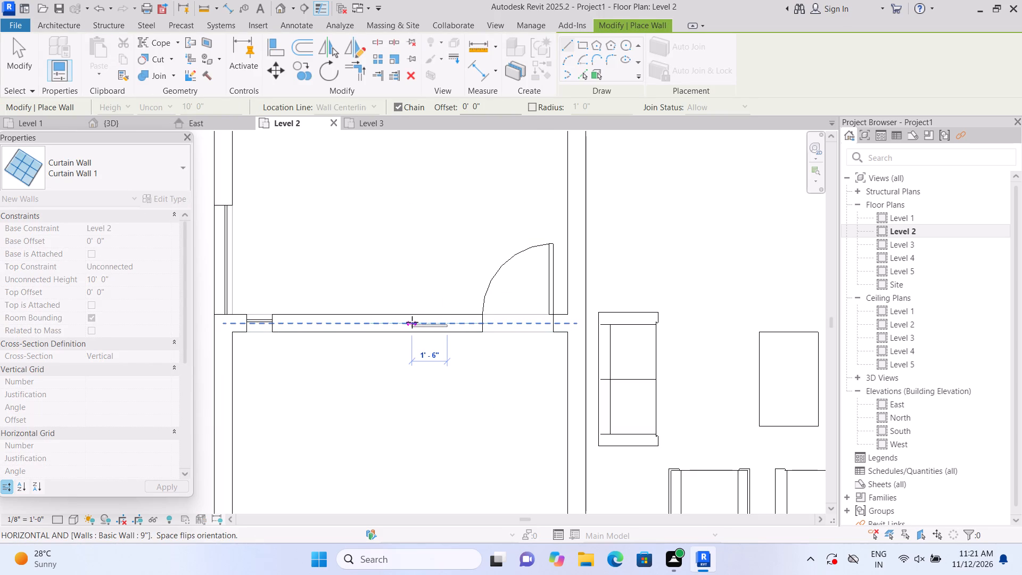
click(412, 322)
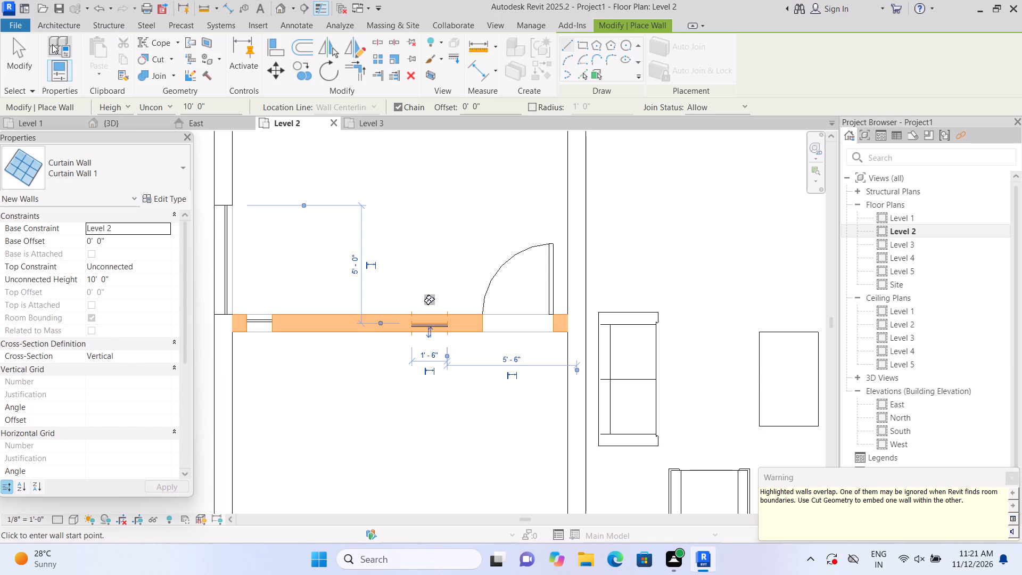
Cut the southwest room's north wall with the short curtain wall beside the door to embed it.
click(76, 29)
click(548, 72)
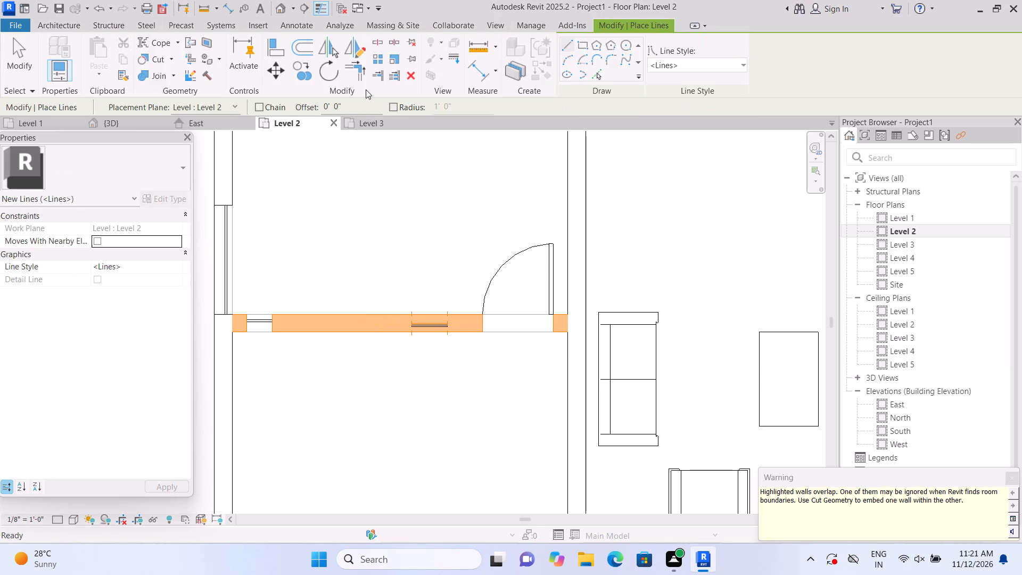
click(174, 59)
click(180, 78)
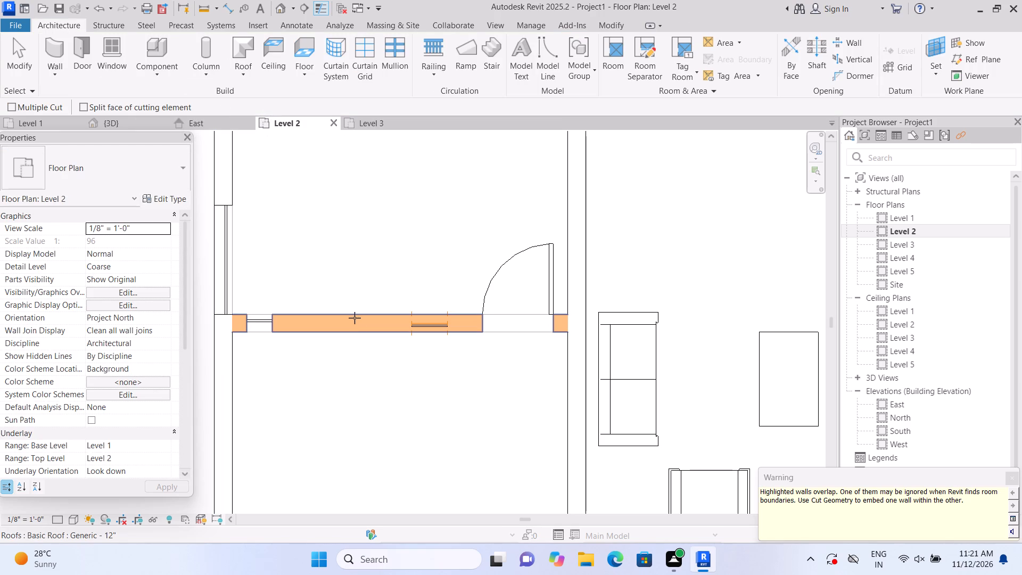
click(355, 318)
click(431, 324)
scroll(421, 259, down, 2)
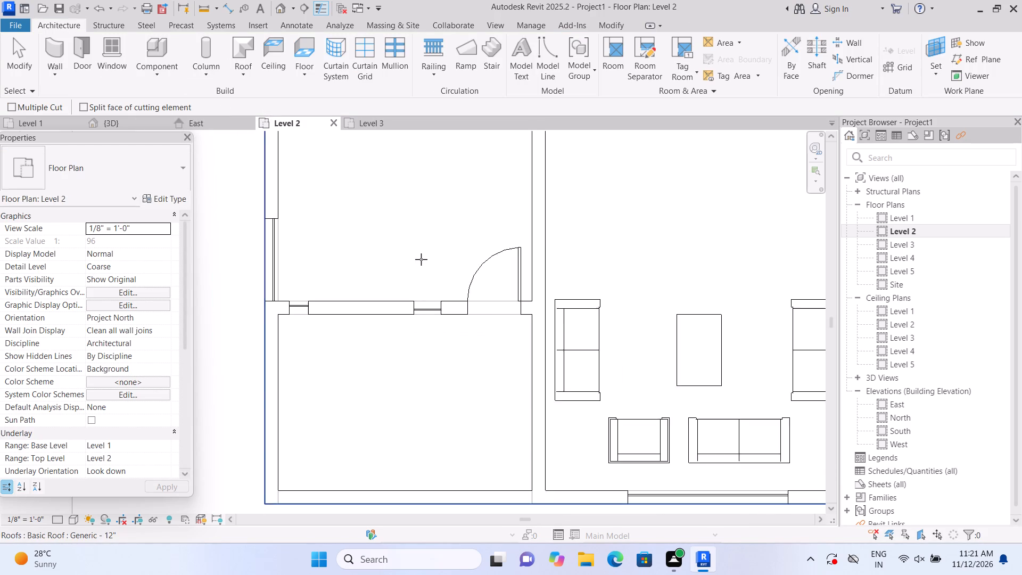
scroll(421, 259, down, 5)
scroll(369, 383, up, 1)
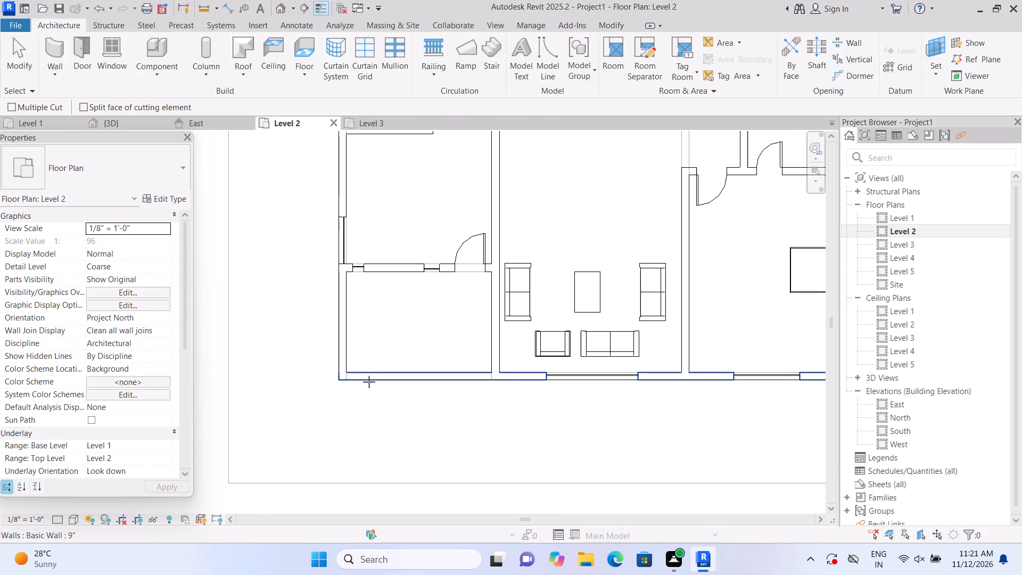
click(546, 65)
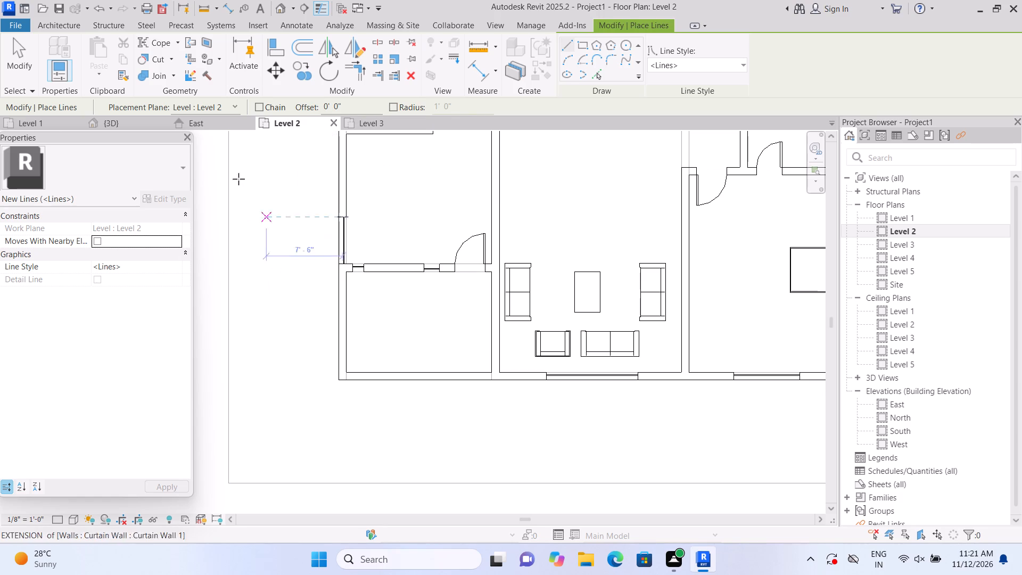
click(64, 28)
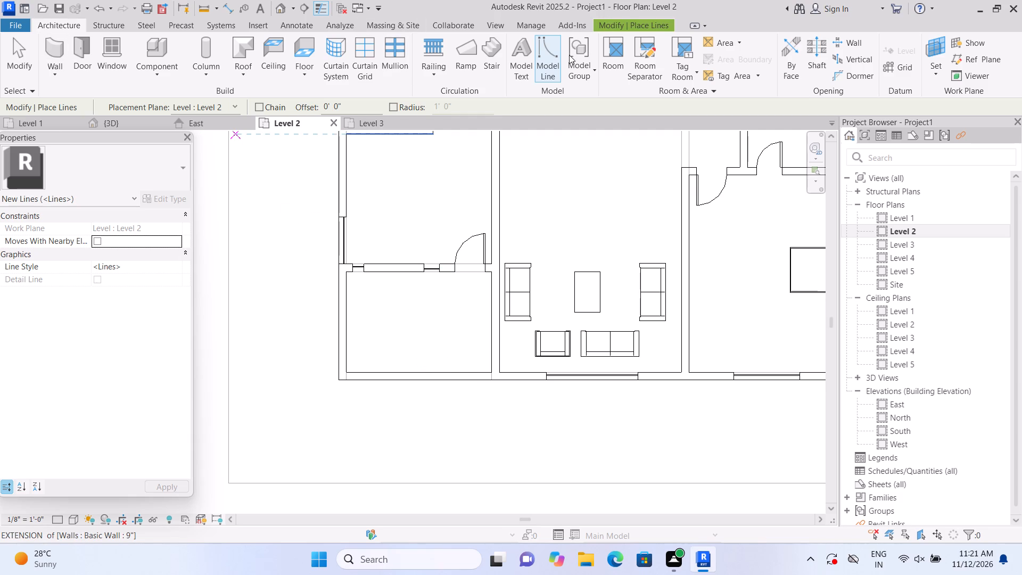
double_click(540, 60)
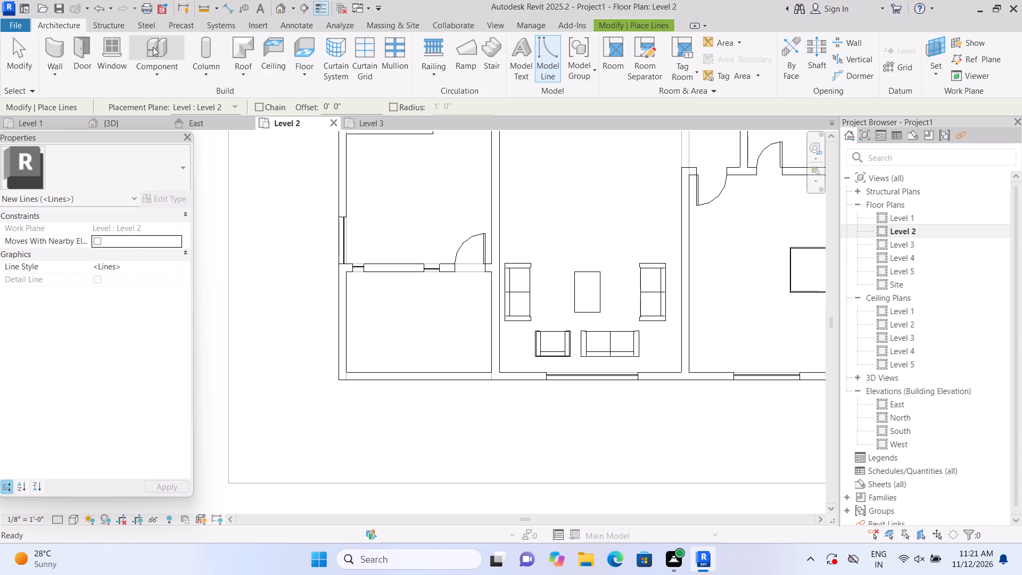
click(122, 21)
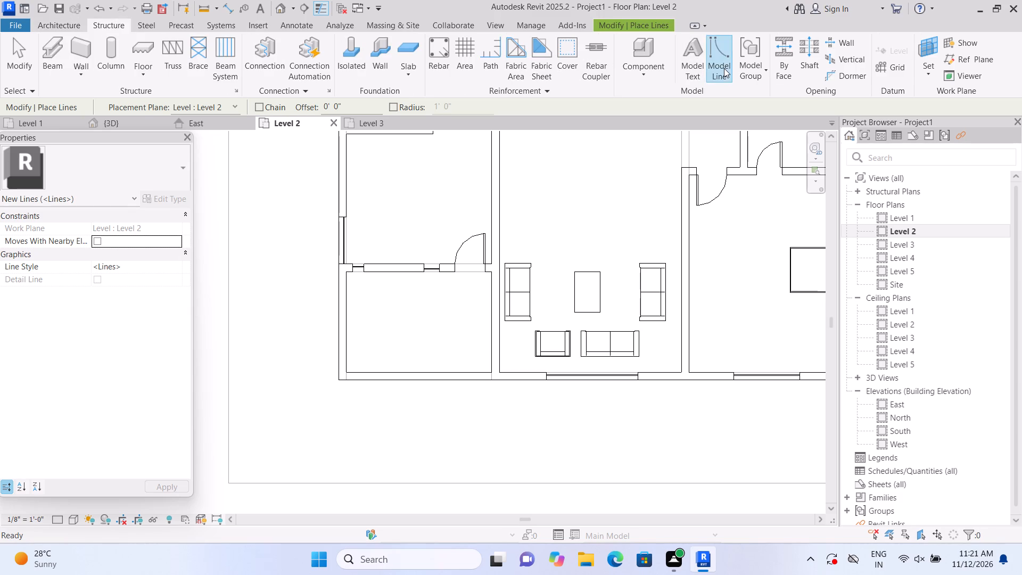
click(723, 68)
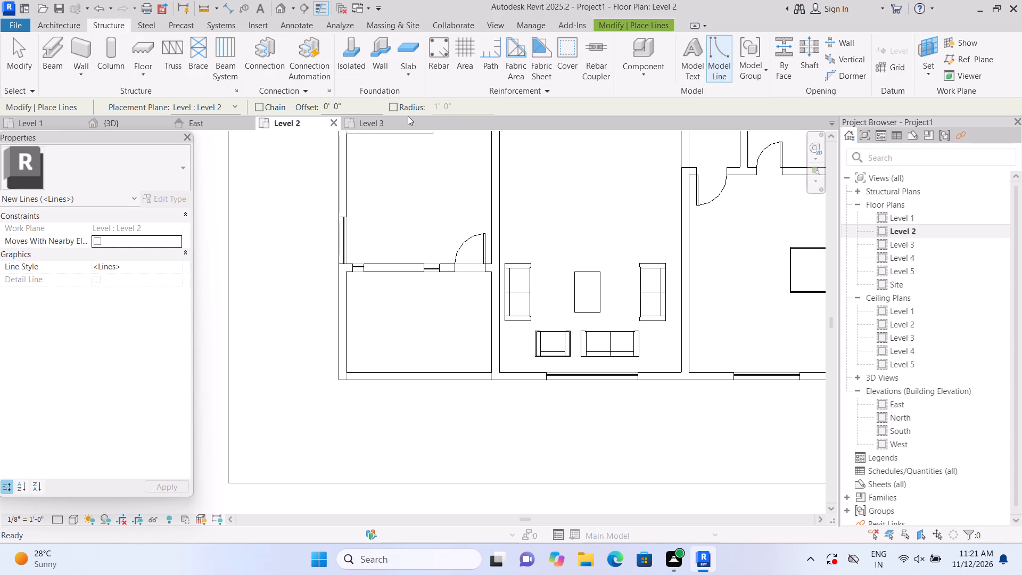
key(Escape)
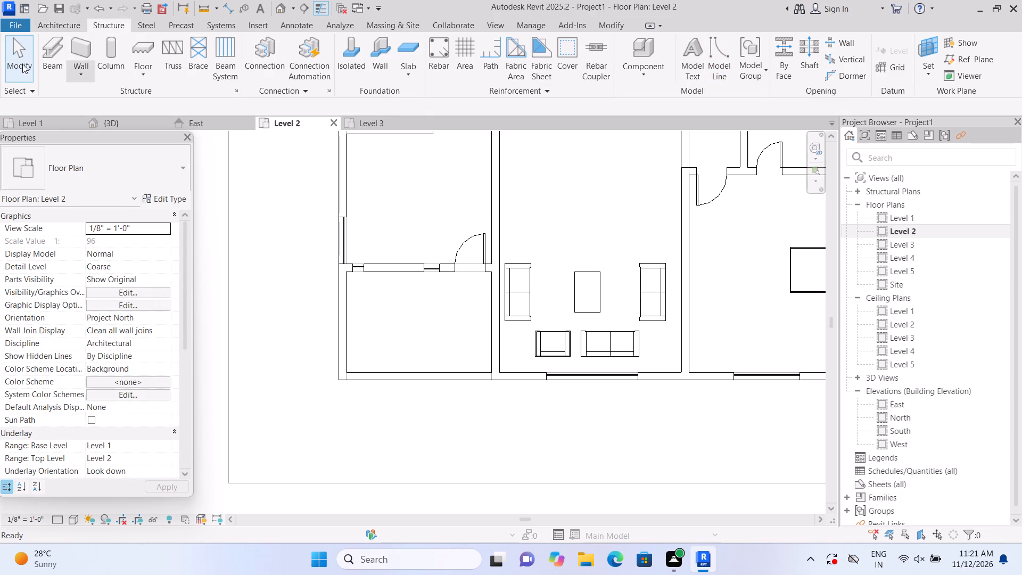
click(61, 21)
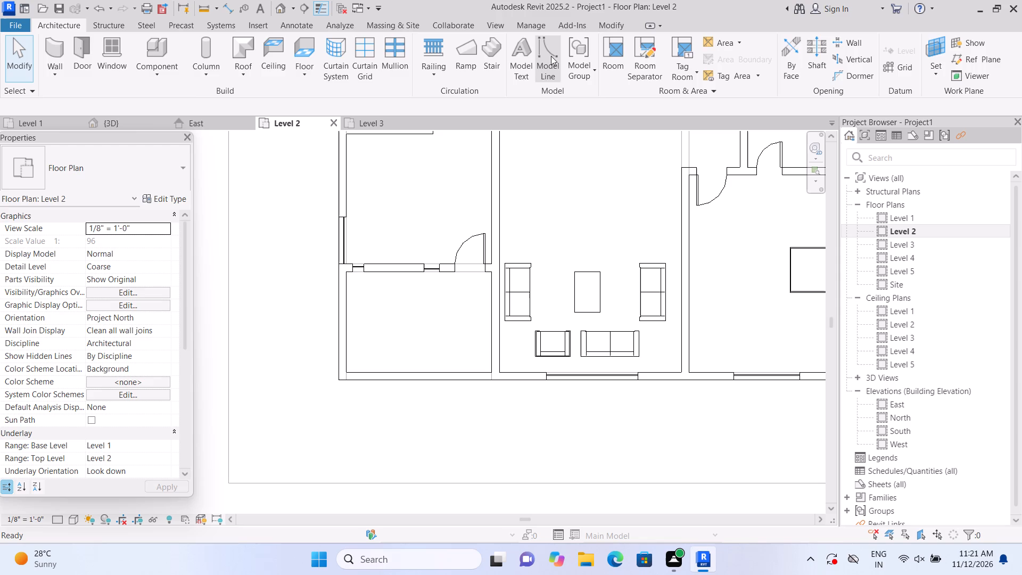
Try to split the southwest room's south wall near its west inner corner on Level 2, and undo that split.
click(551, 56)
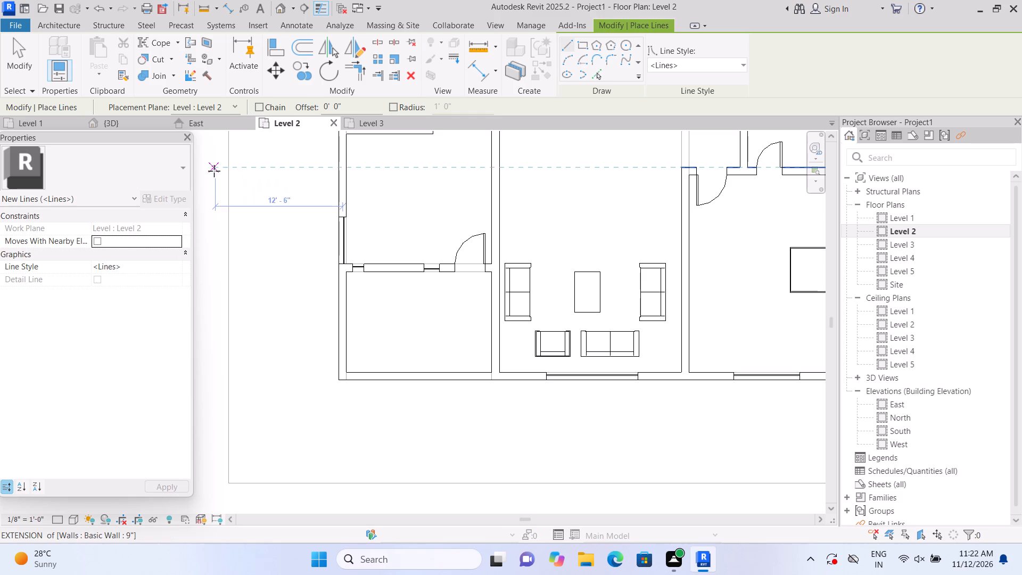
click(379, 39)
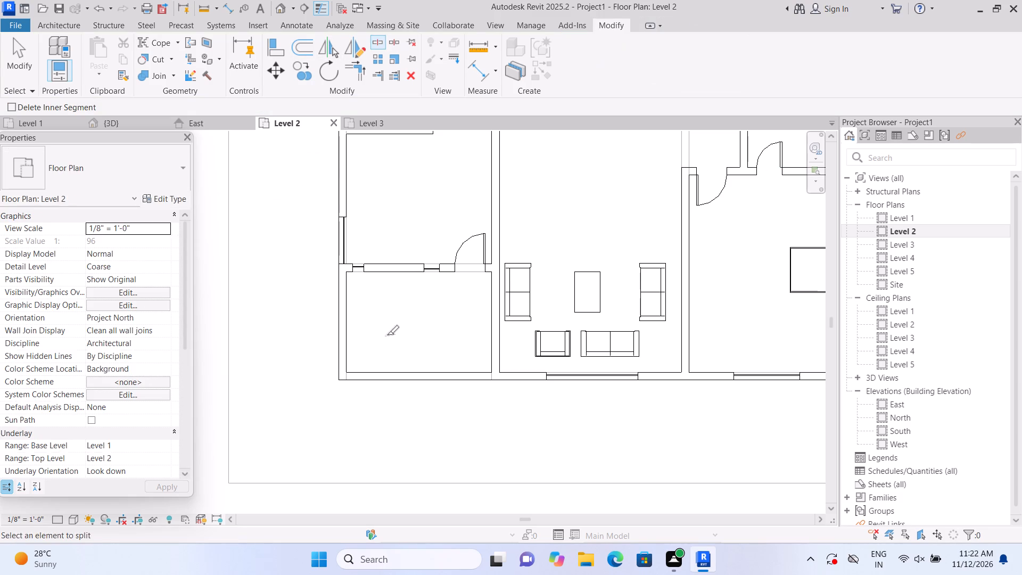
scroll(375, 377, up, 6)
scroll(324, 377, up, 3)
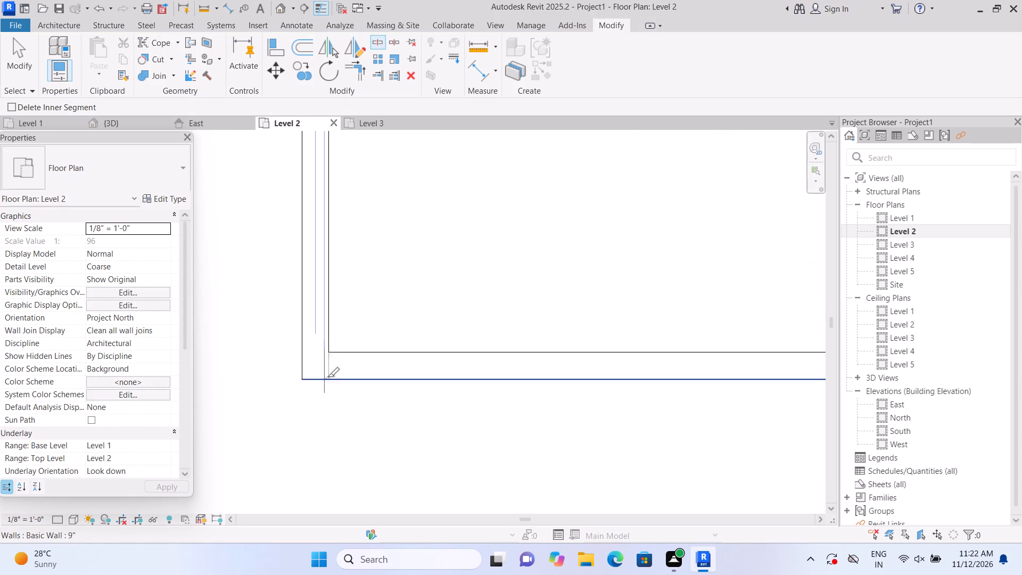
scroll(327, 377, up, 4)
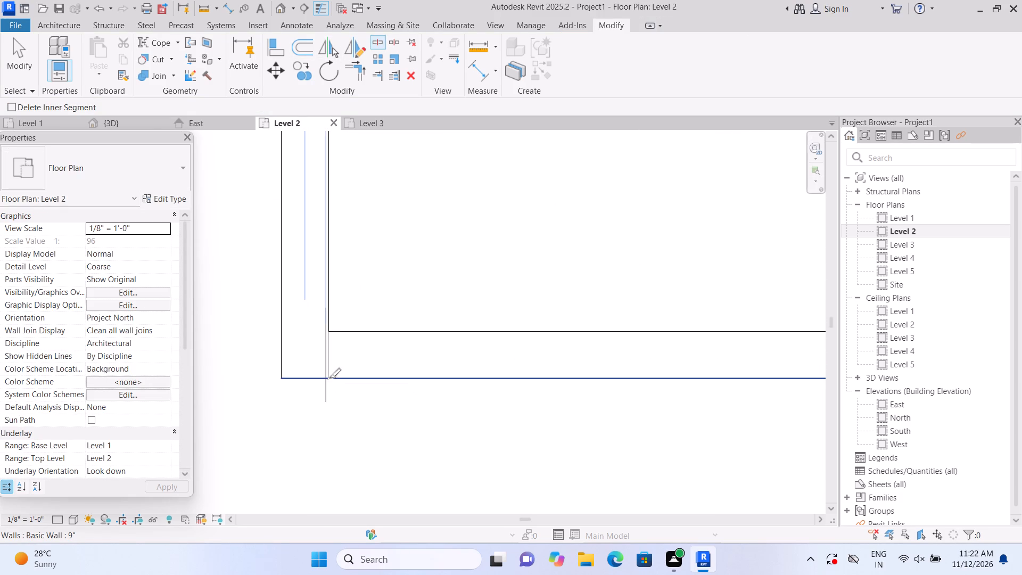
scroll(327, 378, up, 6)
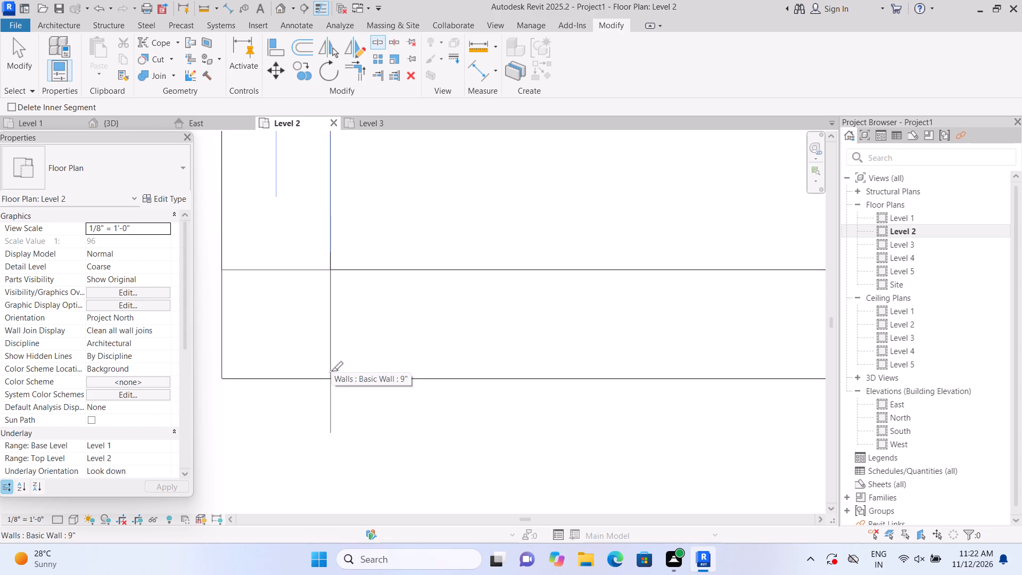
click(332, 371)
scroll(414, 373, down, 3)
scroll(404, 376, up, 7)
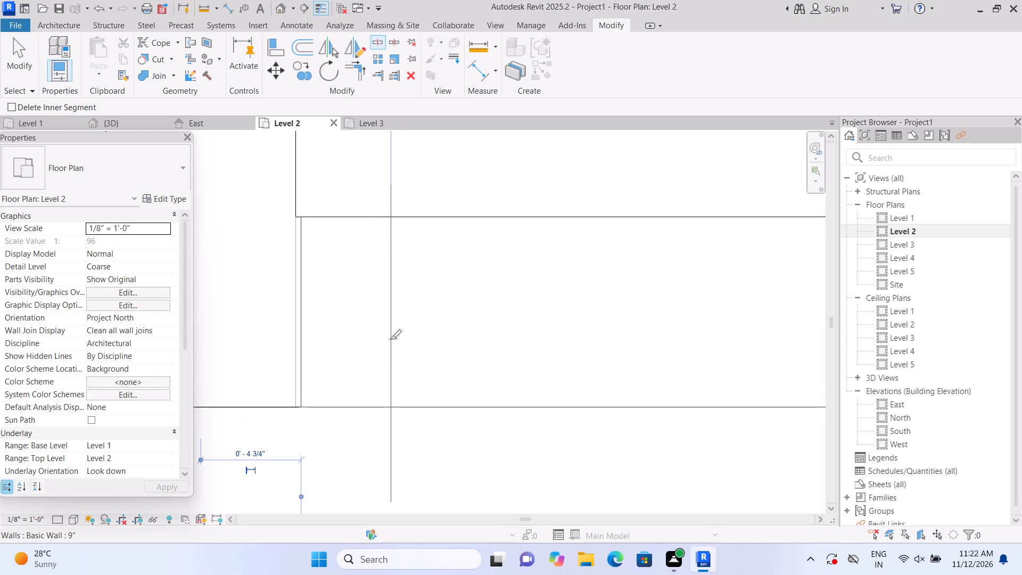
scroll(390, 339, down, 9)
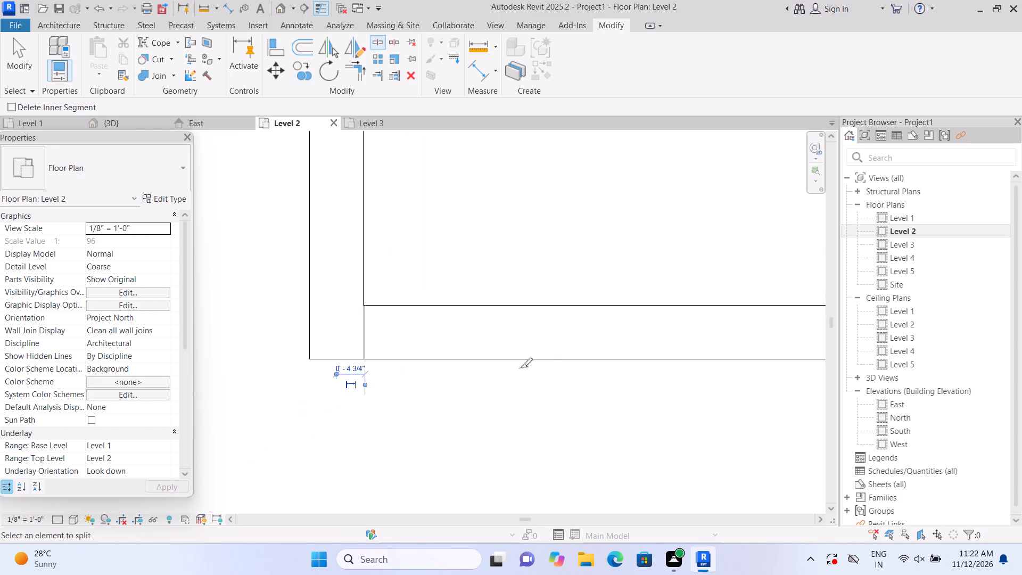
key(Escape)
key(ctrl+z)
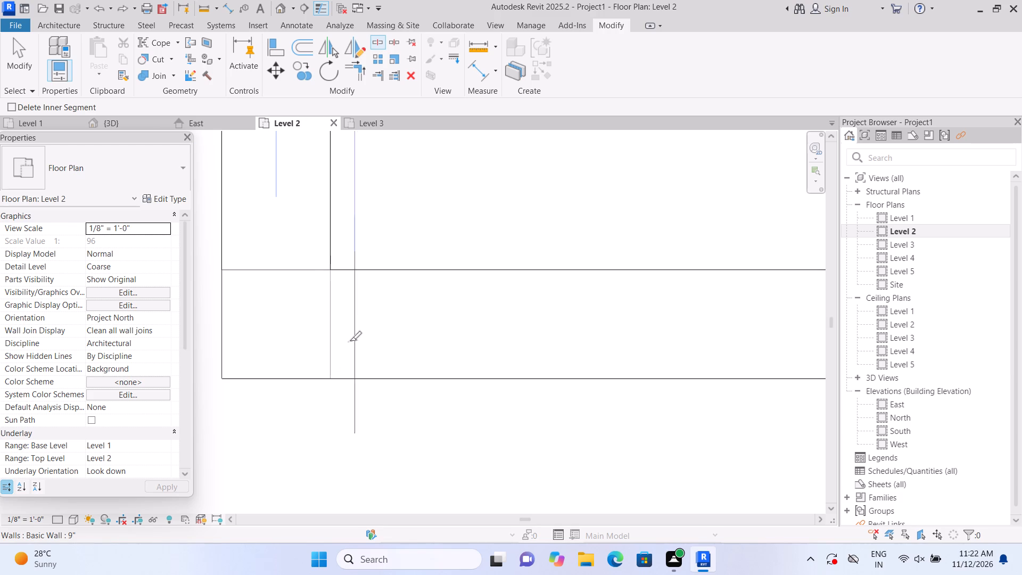
Split the southwest room's south wall on Level 2 at the inner faces of its west and east side walls.
scroll(331, 345, up, 5)
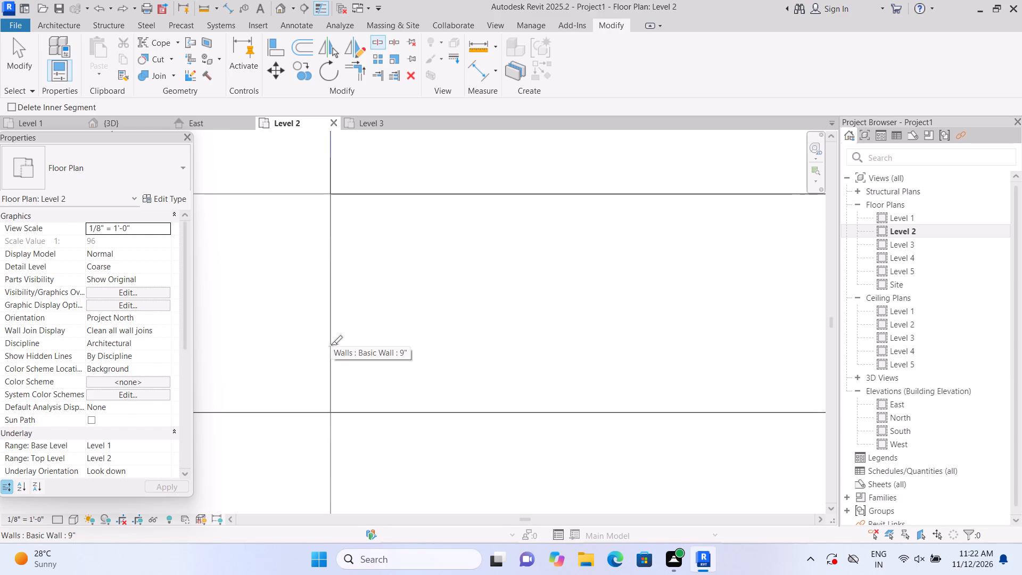
click(331, 345)
scroll(376, 352, down, 13)
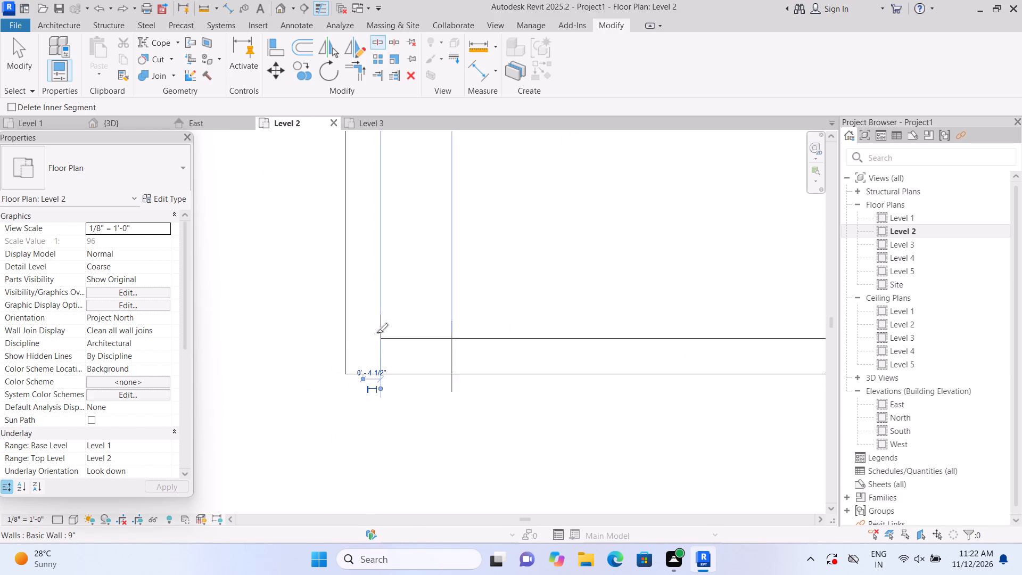
scroll(378, 341, down, 5)
scroll(635, 366, down, 2)
scroll(713, 369, up, 2)
scroll(762, 364, up, 2)
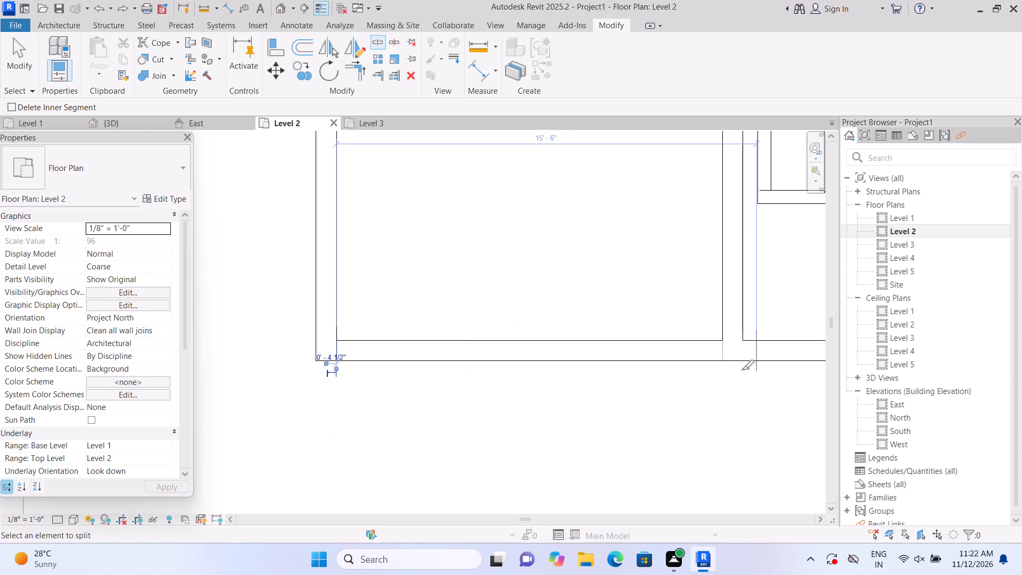
scroll(742, 369, up, 14)
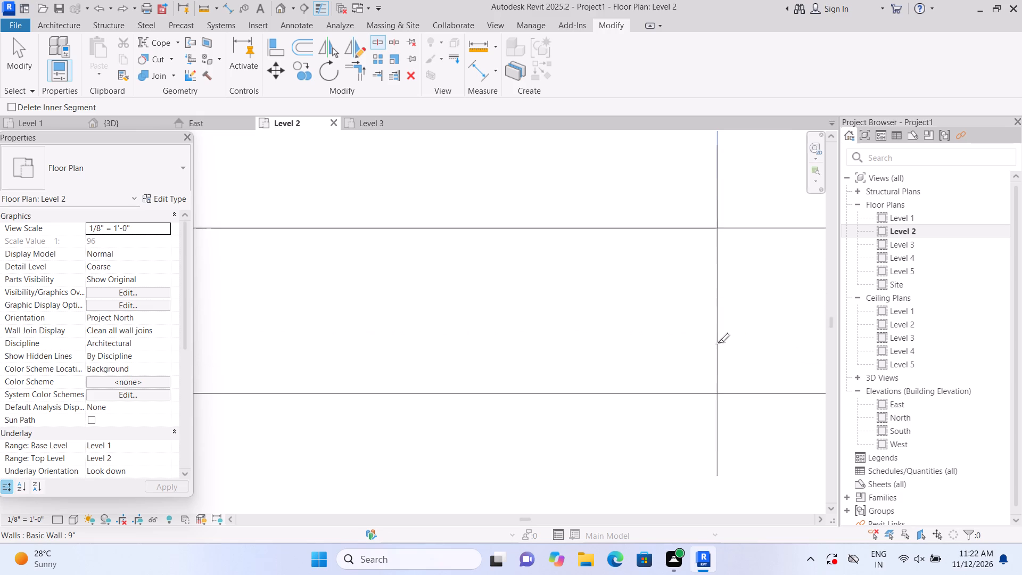
click(718, 339)
scroll(720, 337, down, 4)
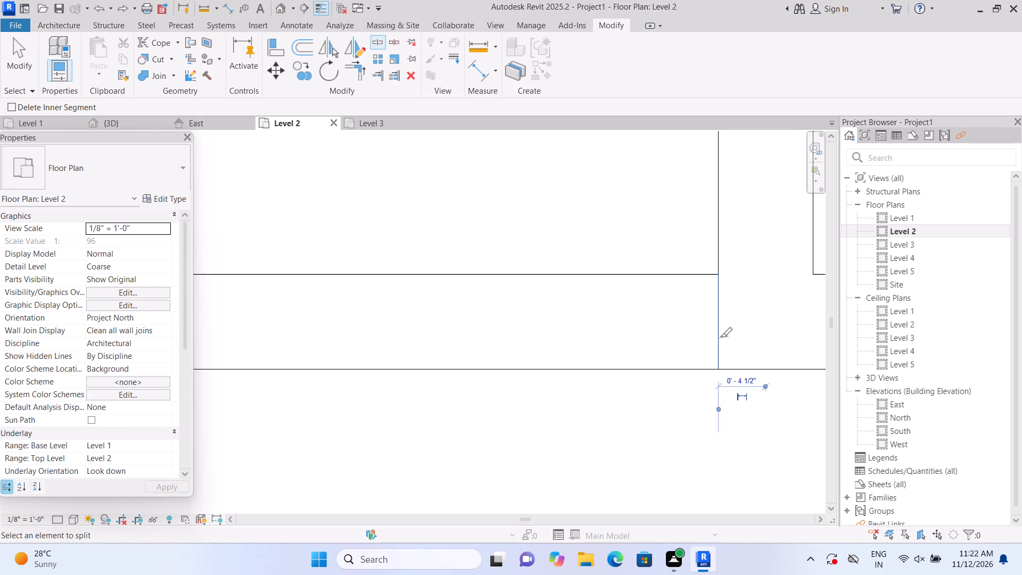
scroll(720, 337, down, 10)
key(Escape)
key(Escape)
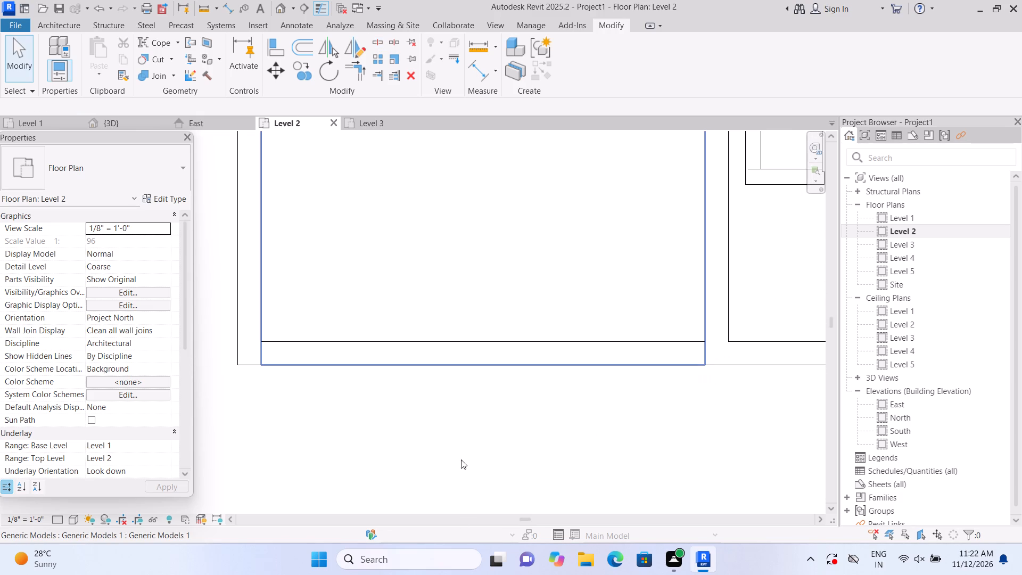
Delete the split-off south wall segment between the southwest room's two side walls.
click(485, 363)
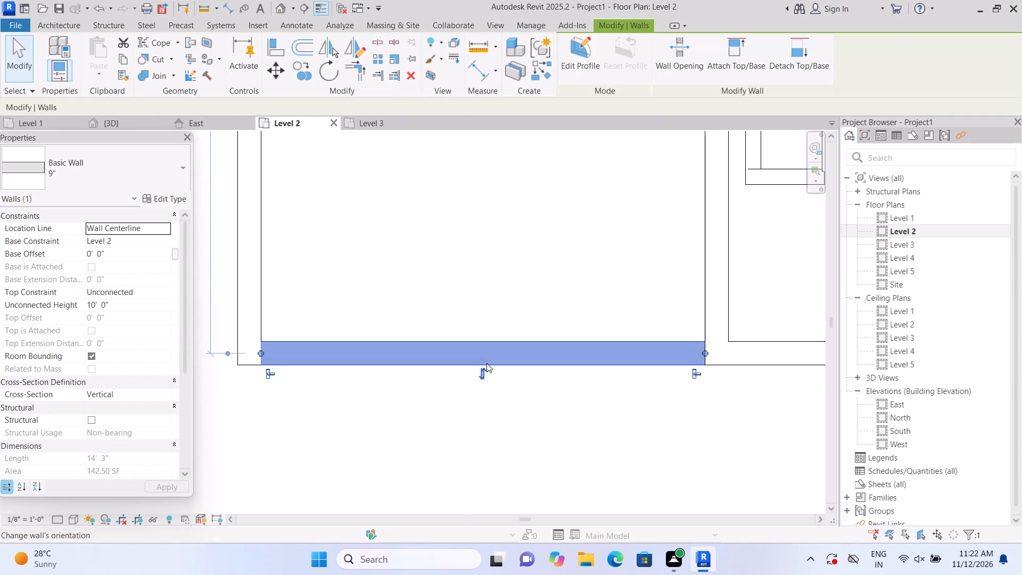
key(Delete)
scroll(486, 369, down, 8)
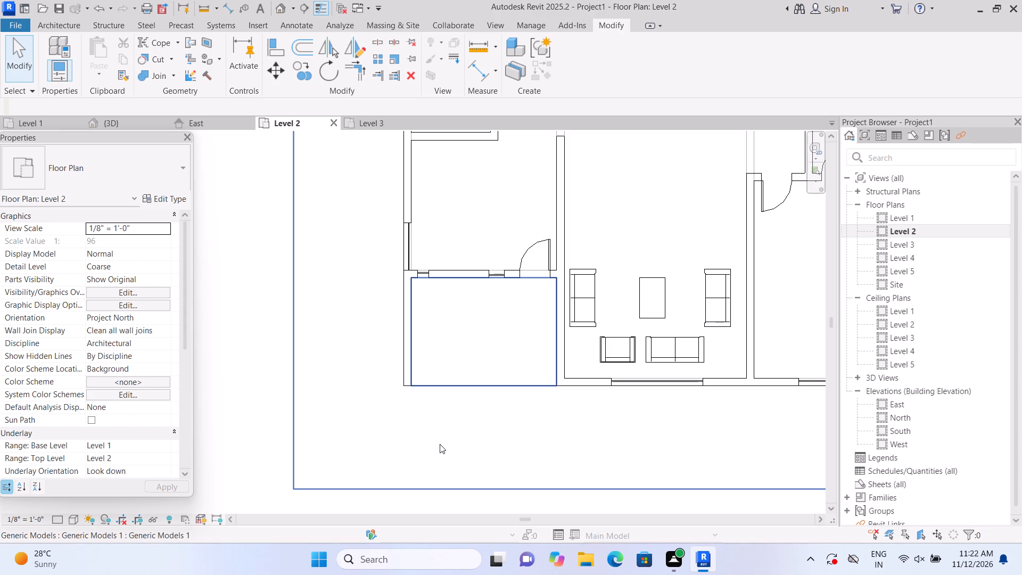
scroll(535, 361, up, 1)
scroll(515, 419, down, 2)
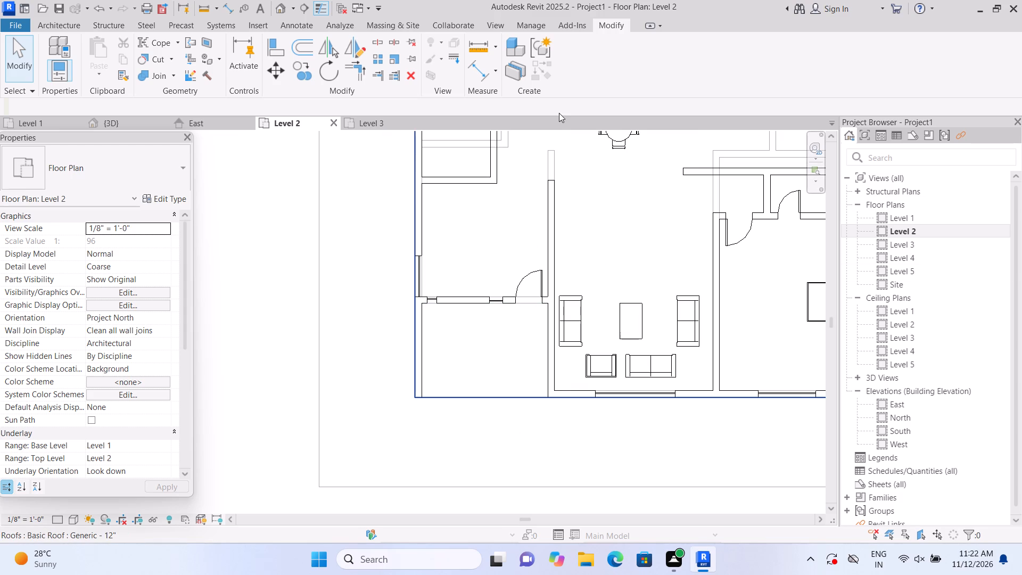
Examine the opened south side of the Level 2 southwest room in the 3D view from several angles.
click(277, 6)
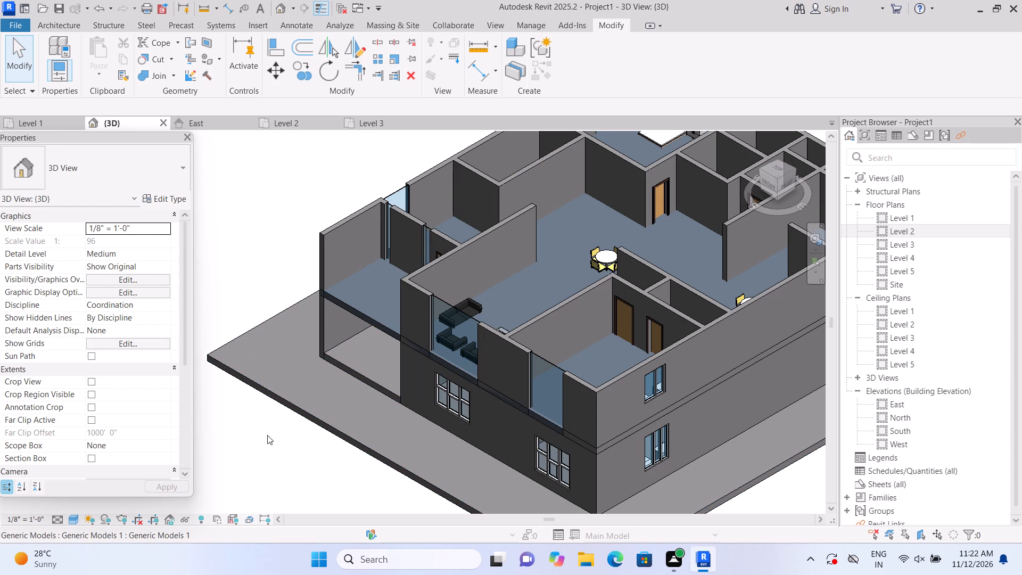
shift+middle_drag(341, 467, 358, 470)
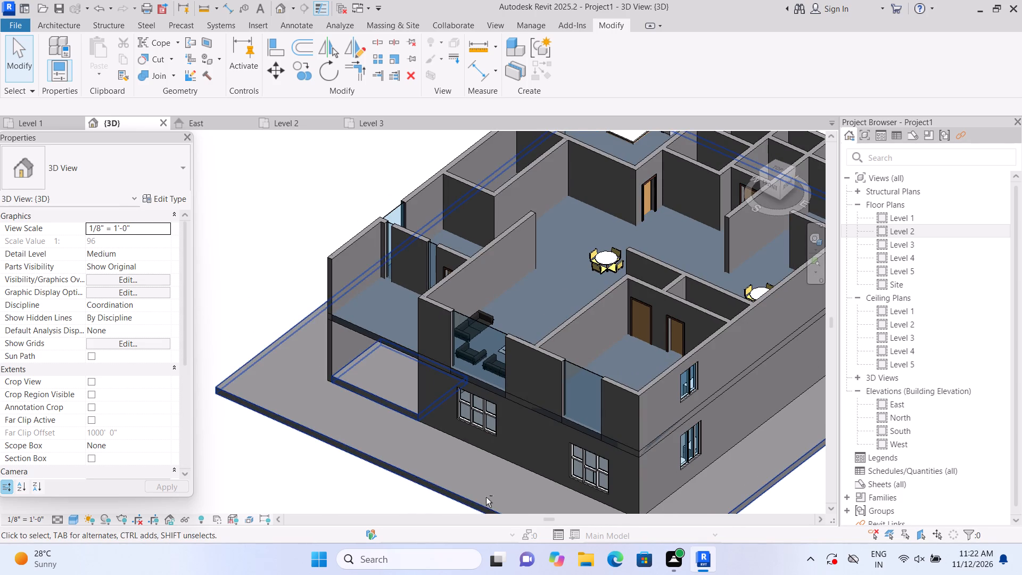
shift+scroll(487, 498, up, 1)
scroll(415, 461, down, 2)
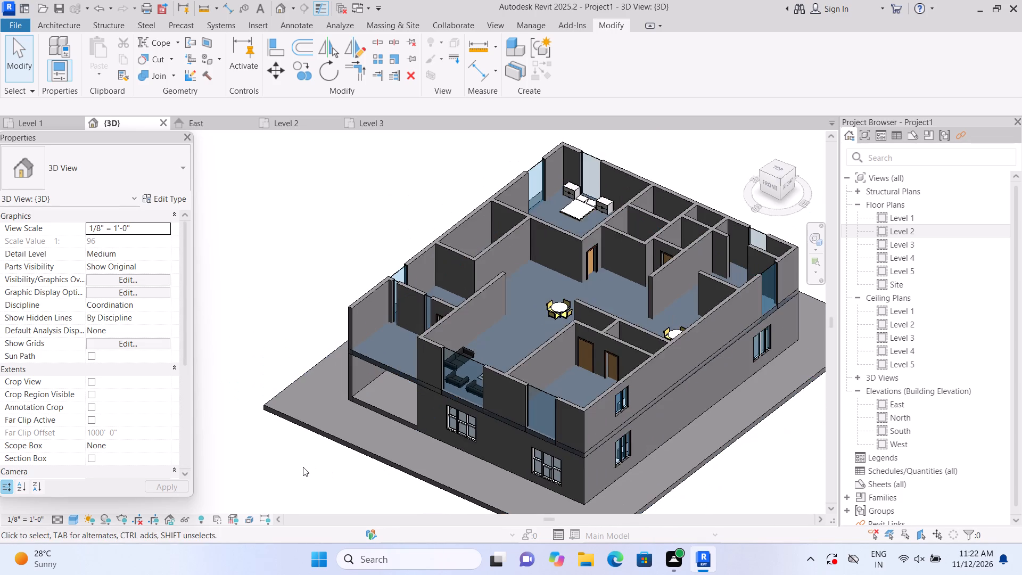
middle_drag(292, 457, 278, 394)
scroll(282, 425, up, 1)
shift+middle_drag(286, 430, 448, 459)
shift+scroll(319, 447, down, 1)
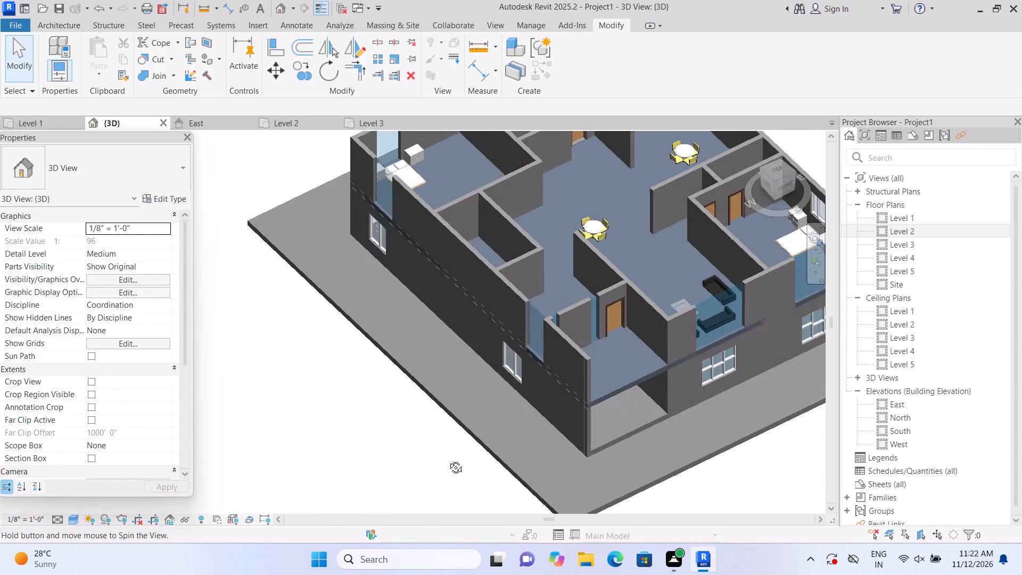
shift+middle_drag(448, 459, 407, 448)
scroll(578, 380, up, 1)
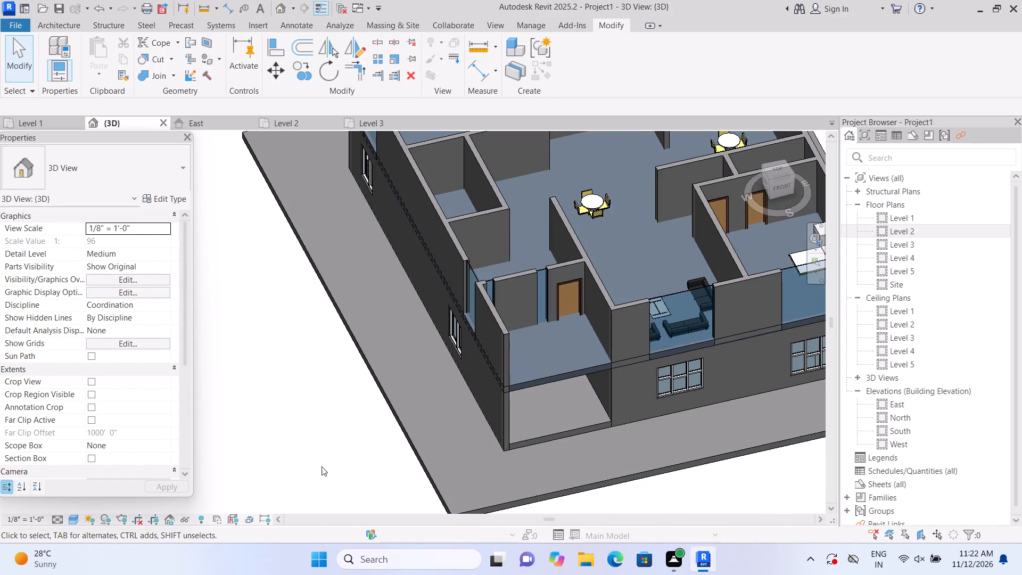
scroll(286, 466, up, 1)
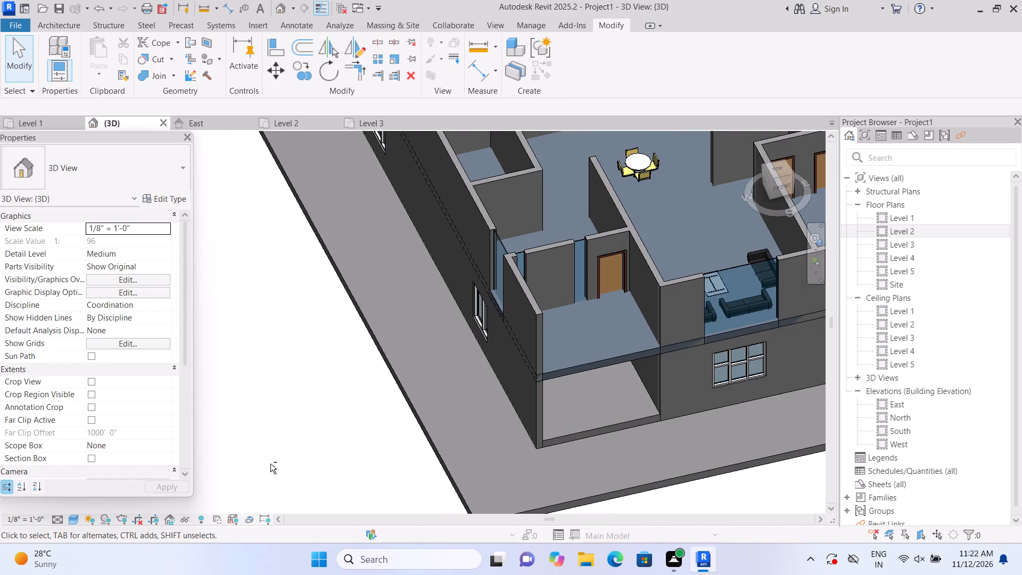
scroll(281, 454, down, 1)
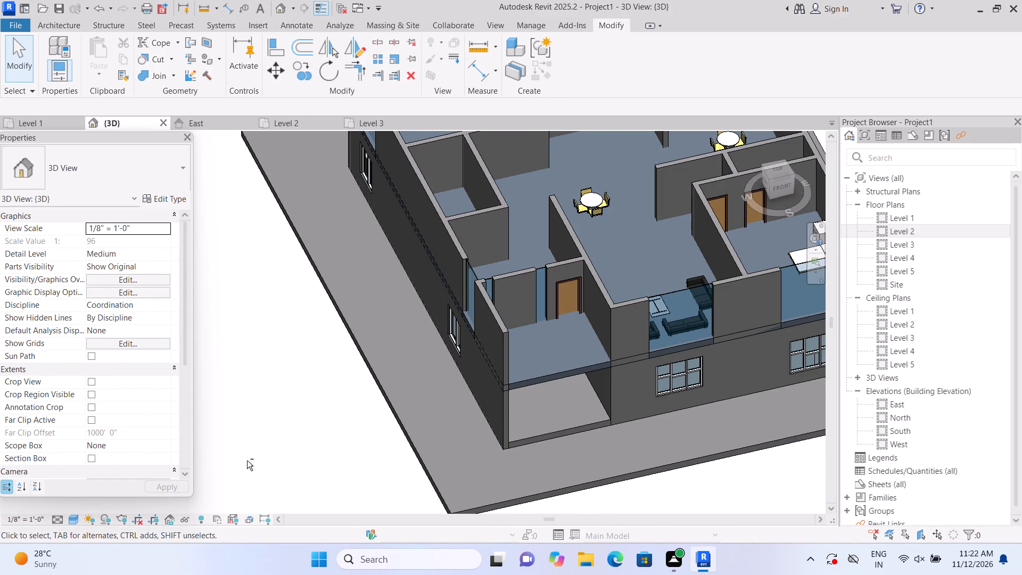
scroll(285, 389, down, 2)
shift+middle_drag(322, 487, 252, 471)
scroll(261, 469, up, 1)
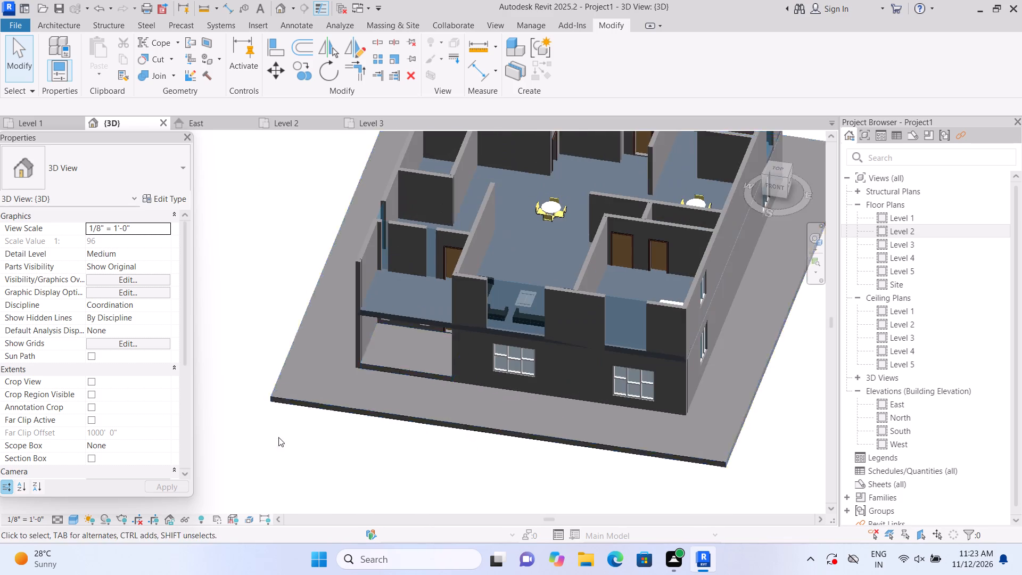
Resize the western curtain wall in the southwest room's north wall to a base offset of about 2'-3" and height of about 6'-8".
scroll(314, 334, up, 1)
scroll(394, 274, up, 9)
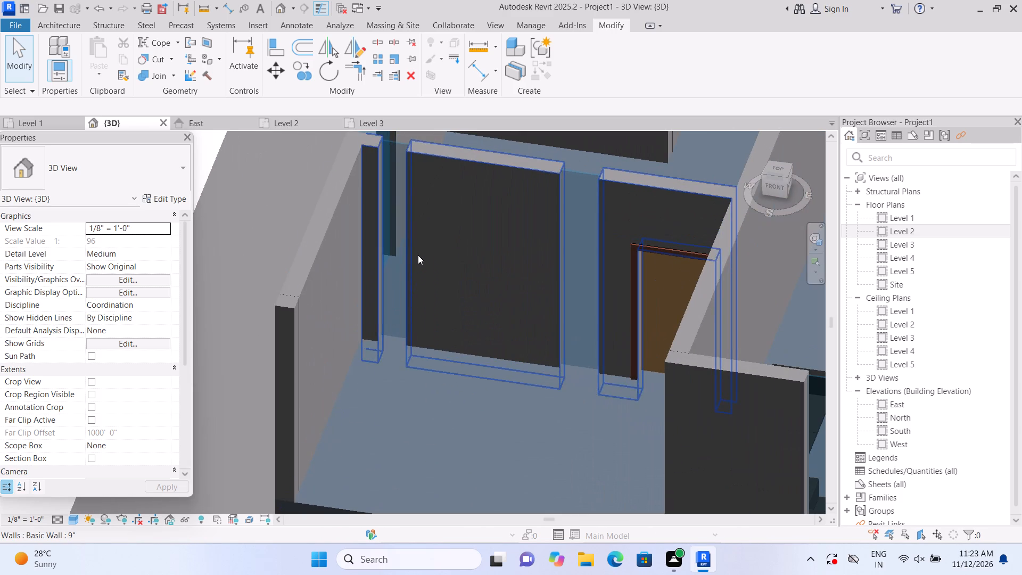
scroll(464, 283, down, 2)
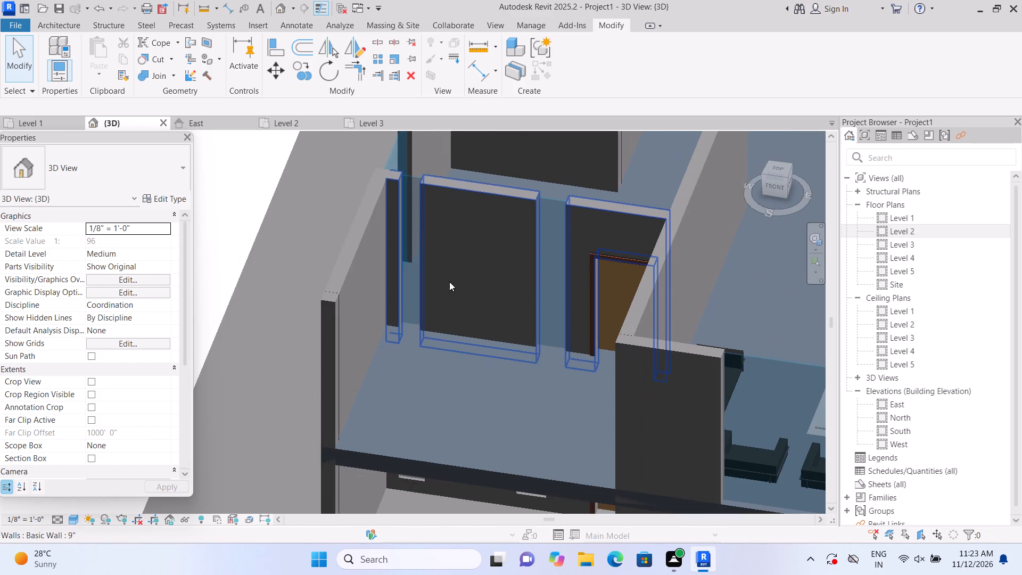
click(398, 233)
scroll(409, 249, up, 2)
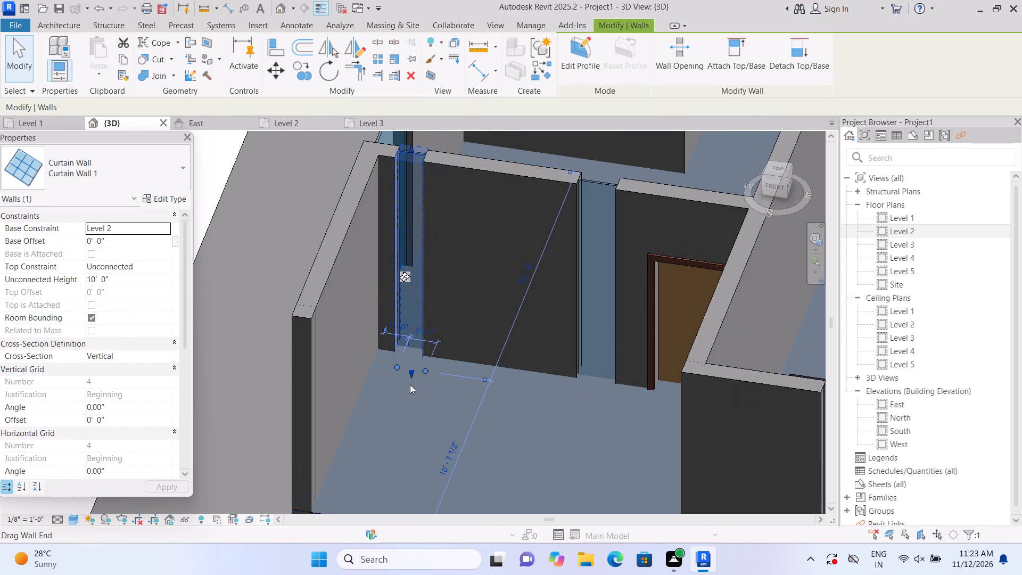
drag(411, 372, 426, 321)
drag(411, 147, 411, 151)
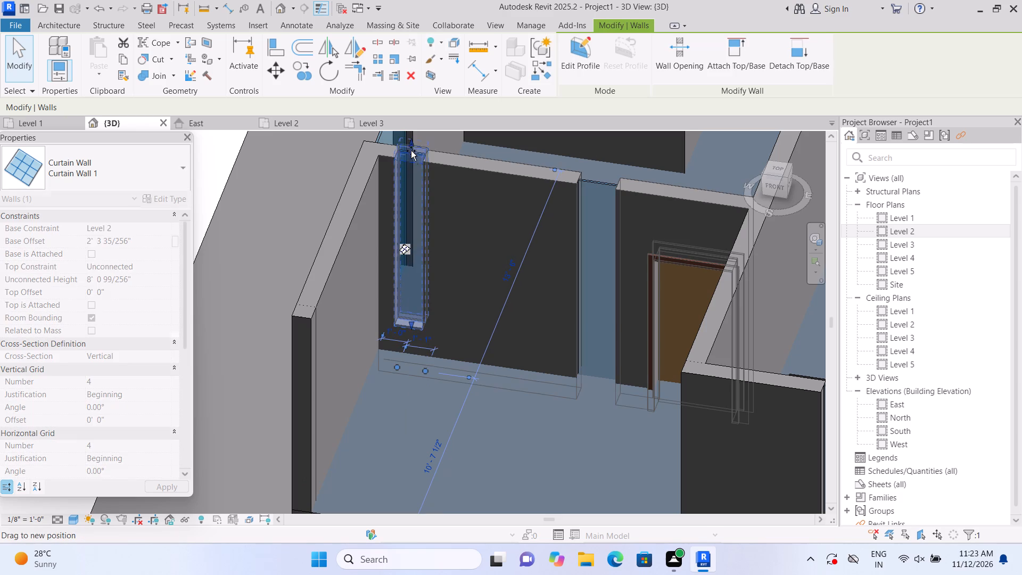
drag(411, 151, 418, 176)
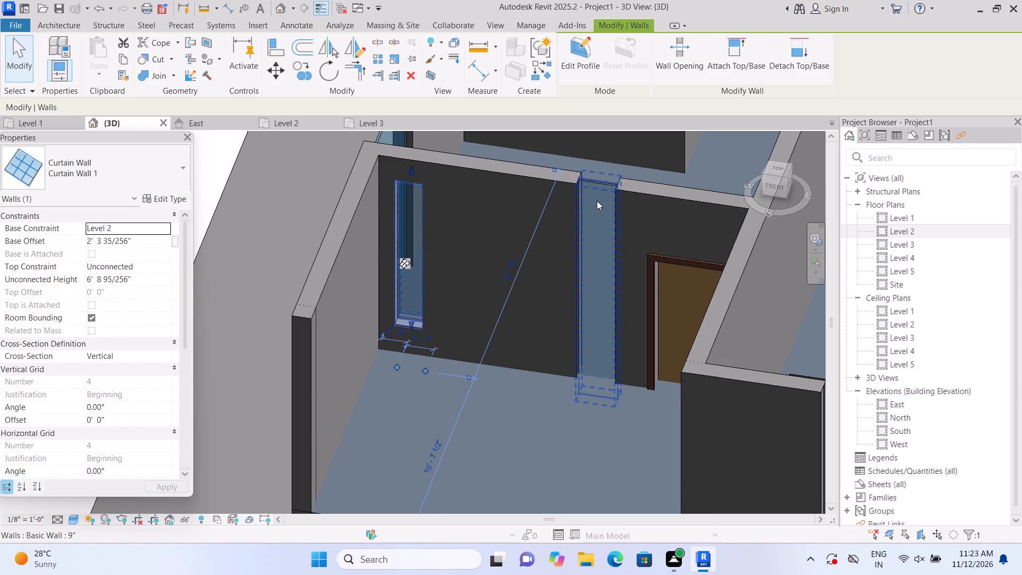
Resize the curtain wall beside the southwest room's door to a base offset of about 2'-3 1/2" and height of about 6'-10".
click(597, 201)
scroll(598, 303, up, 1)
drag(597, 413, 597, 394)
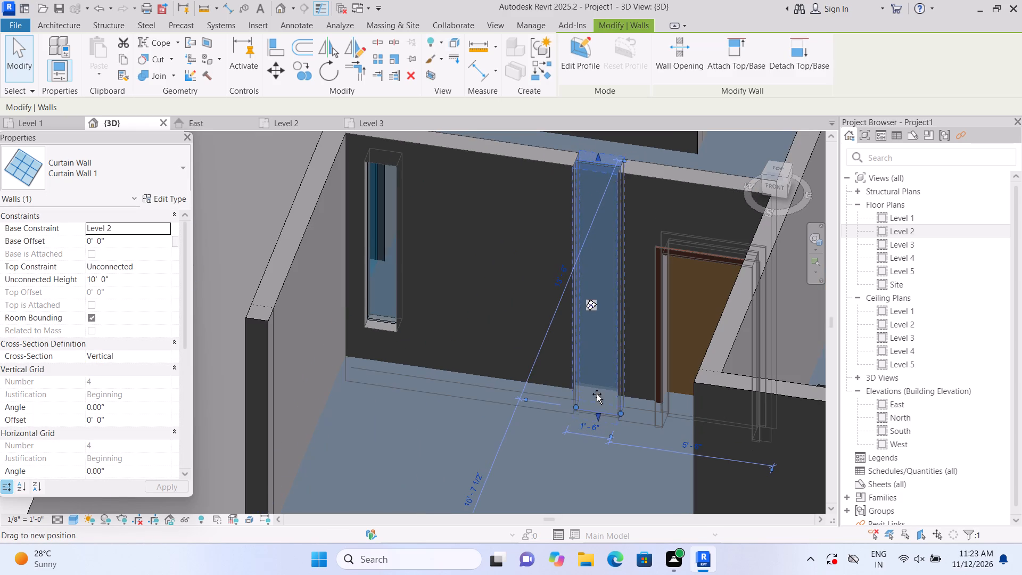
drag(597, 394, 598, 354)
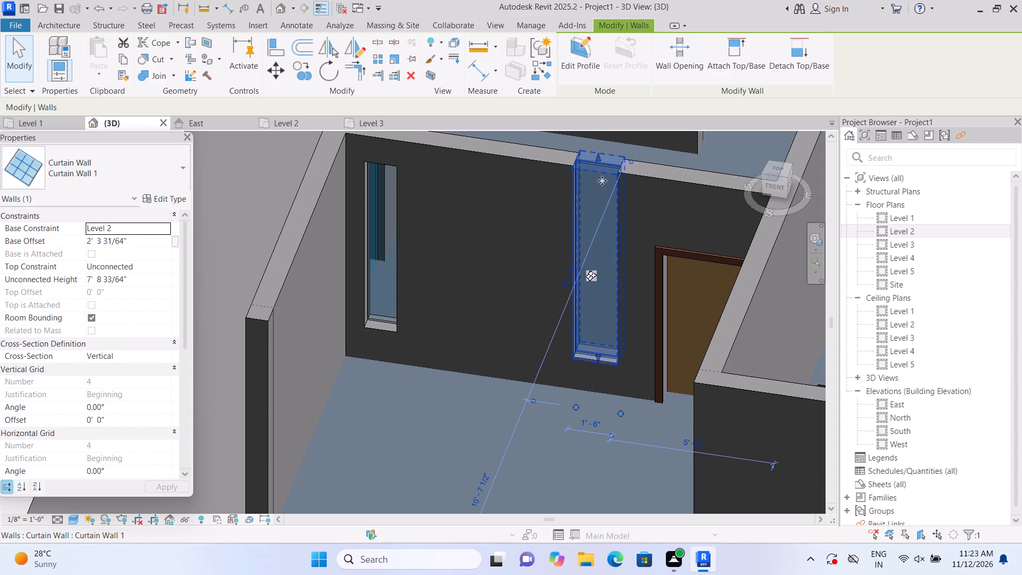
drag(597, 154, 607, 190)
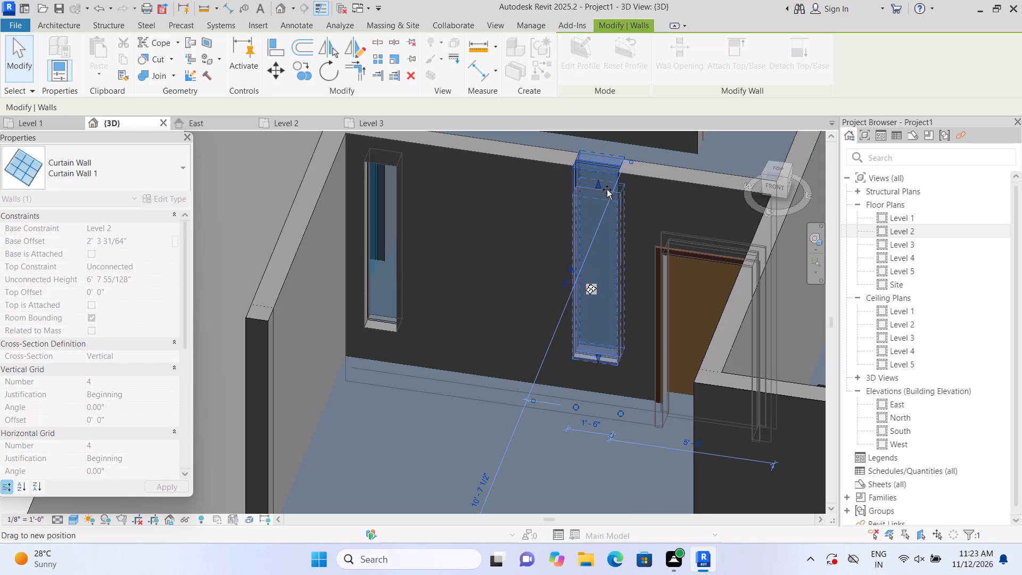
drag(607, 190, 607, 188)
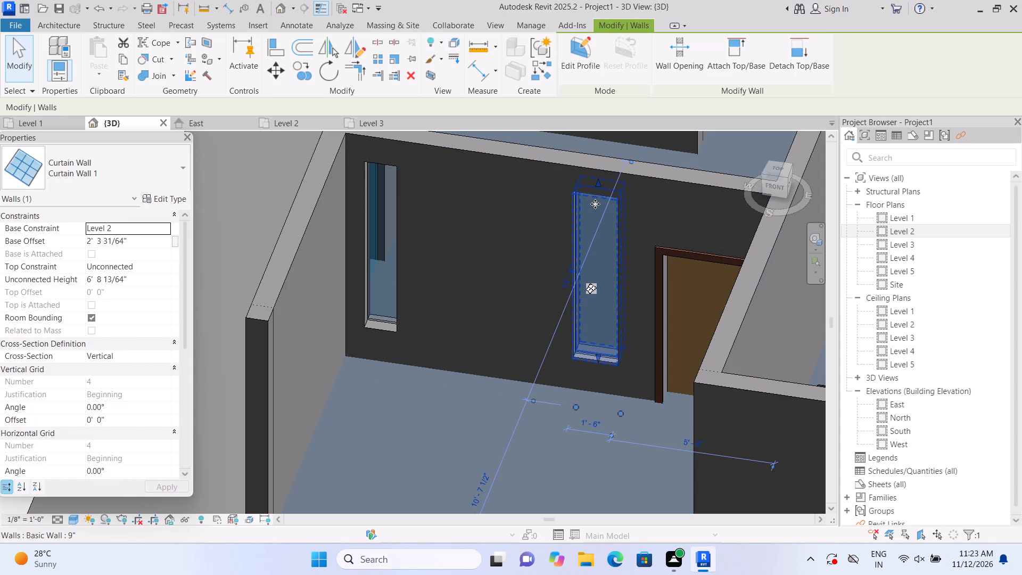
click(598, 184)
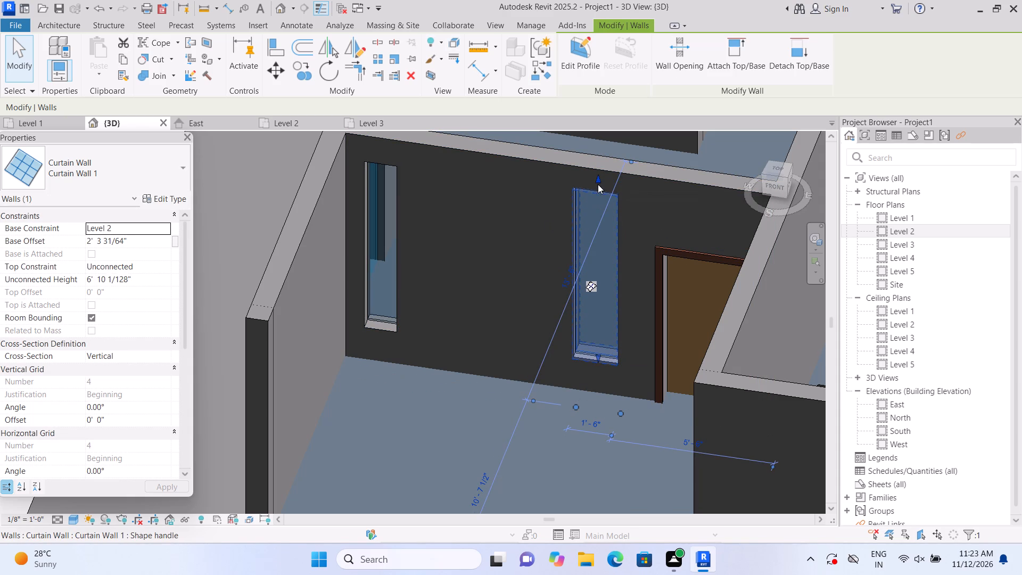
Add two horizontal curtain grid lines to the western curtain wall in the southwest room's north wall, dividing it into three stacked panes.
key(Escape)
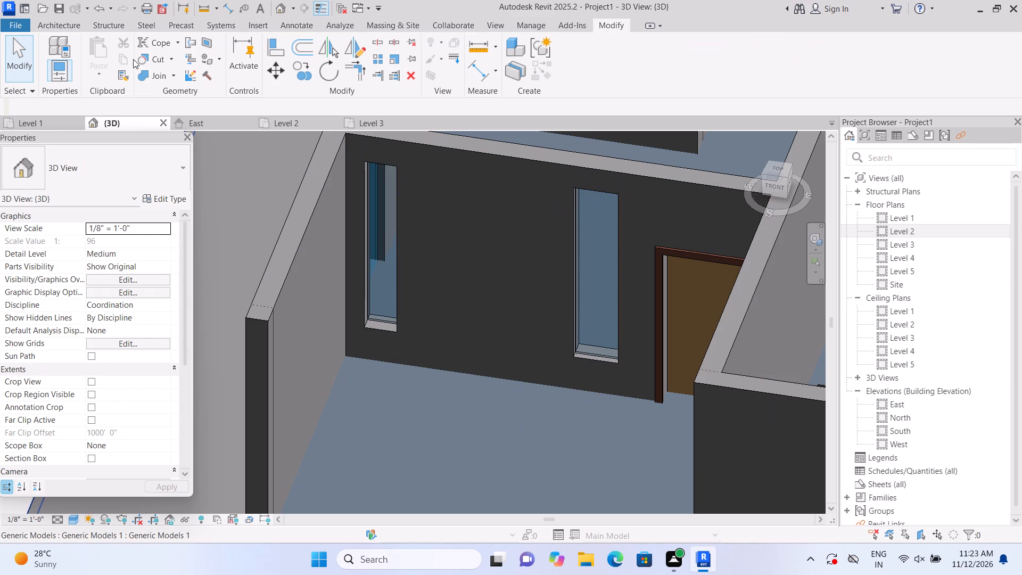
double_click(75, 23)
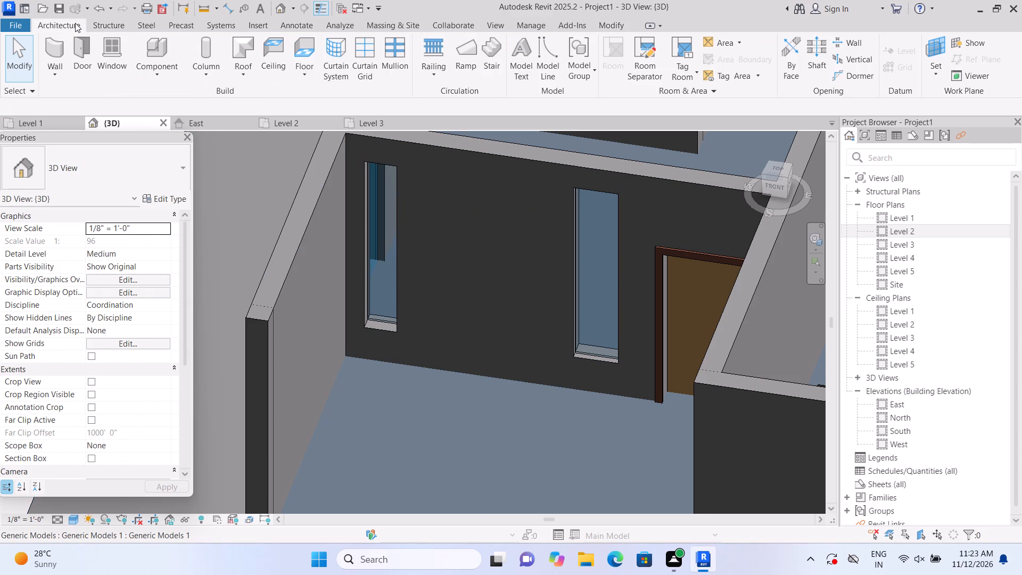
click(360, 46)
scroll(369, 176, up, 4)
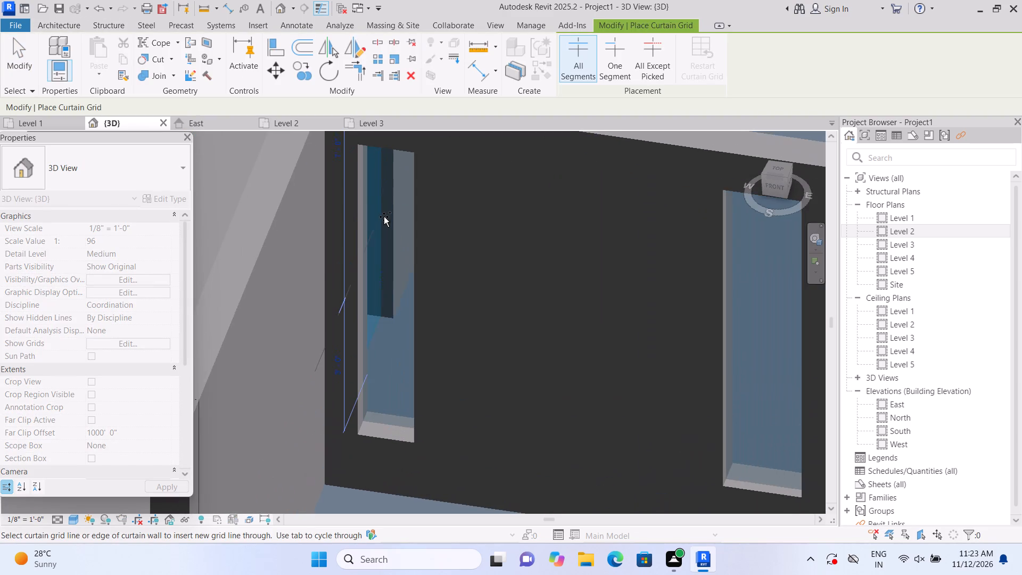
click(396, 247)
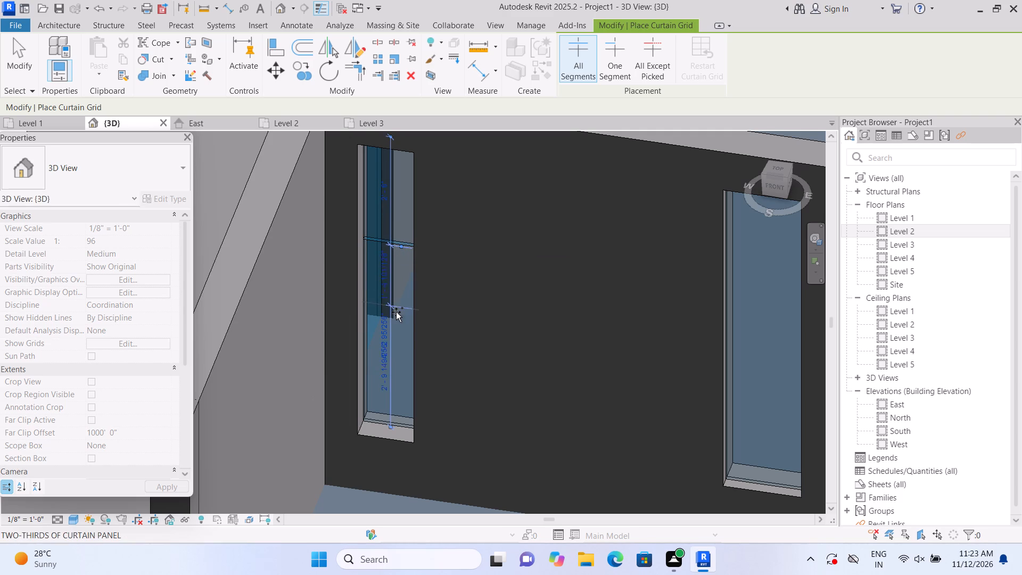
double_click(397, 346)
Add two horizontal curtain grid lines to the curtain wall beside the door, about 2'-6" below its top and 2'-2" above its bottom.
scroll(435, 328, down, 2)
scroll(768, 293, up, 1)
scroll(699, 301, up, 2)
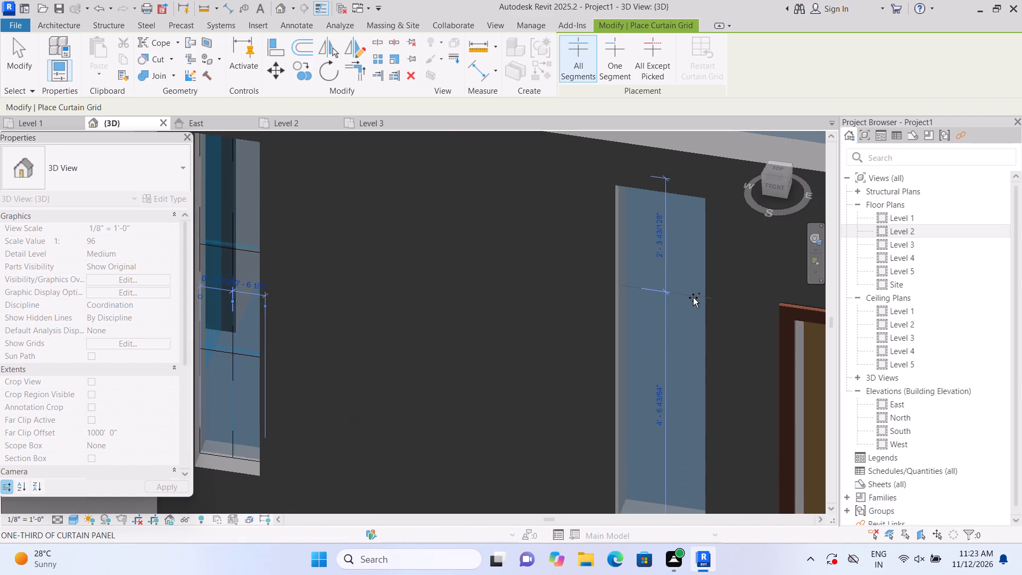
click(691, 307)
scroll(689, 305, down, 3)
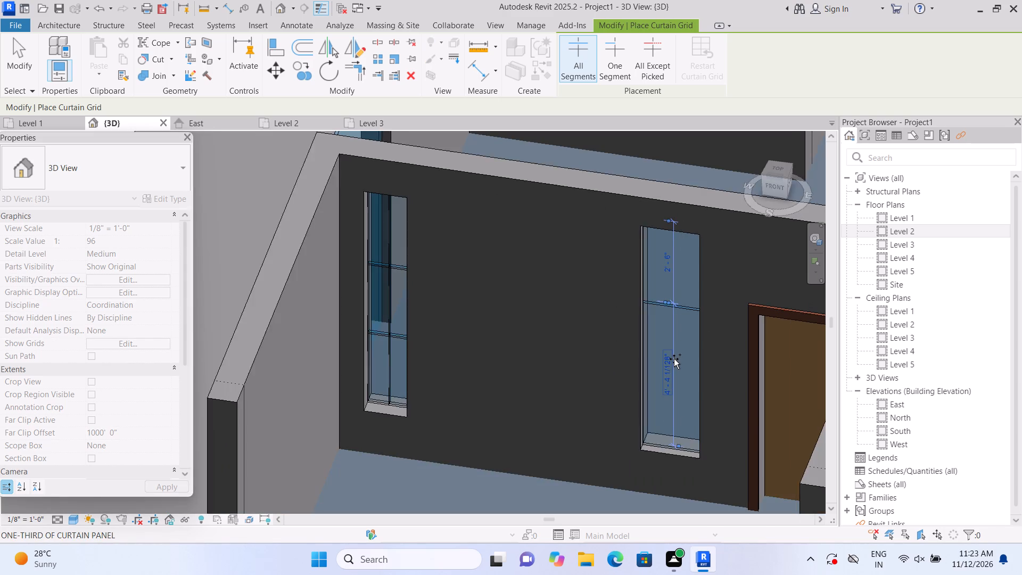
scroll(674, 359, up, 2)
click(650, 375)
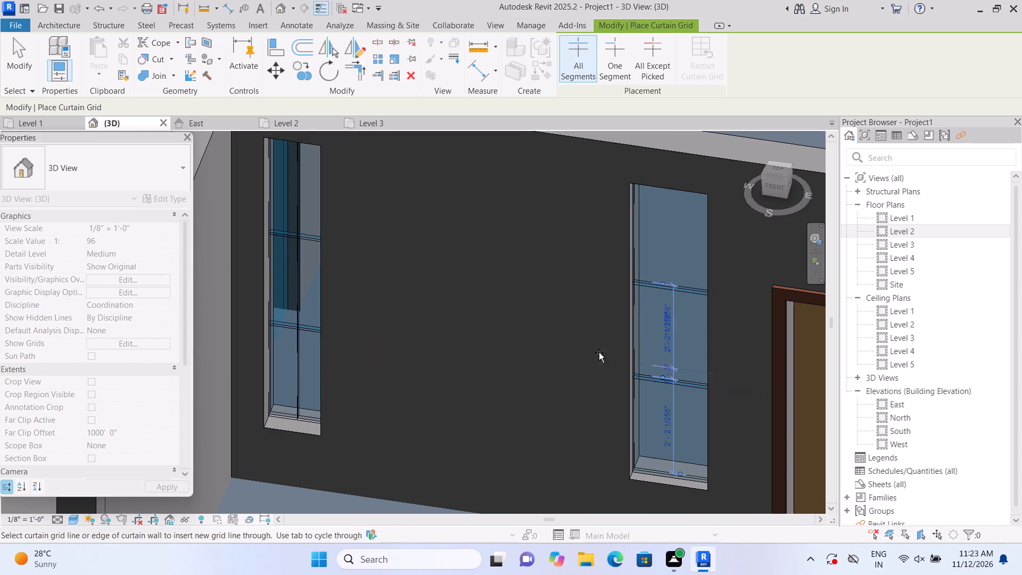
key(Escape)
key(Escape)
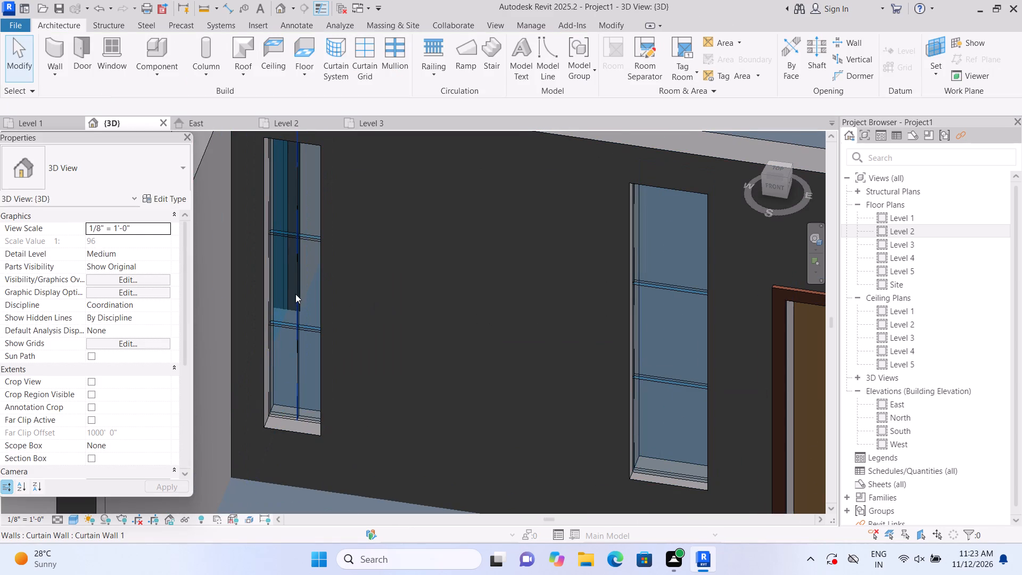
Delete the stray vertical grid line from the western curtain wall, keeping its two horizontal grid lines.
scroll(298, 293, up, 2)
click(298, 290)
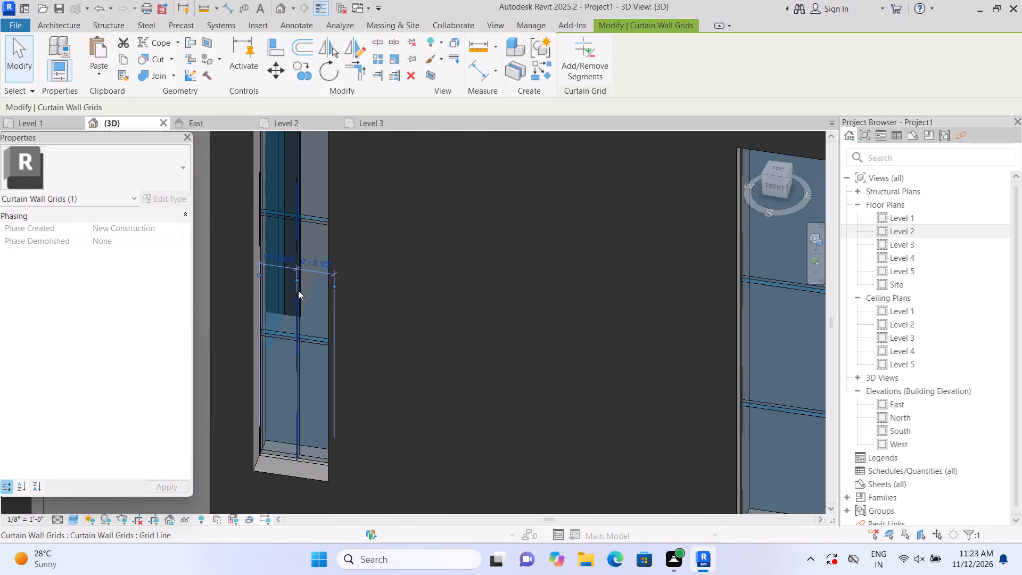
key(Delete)
scroll(298, 291, down, 4)
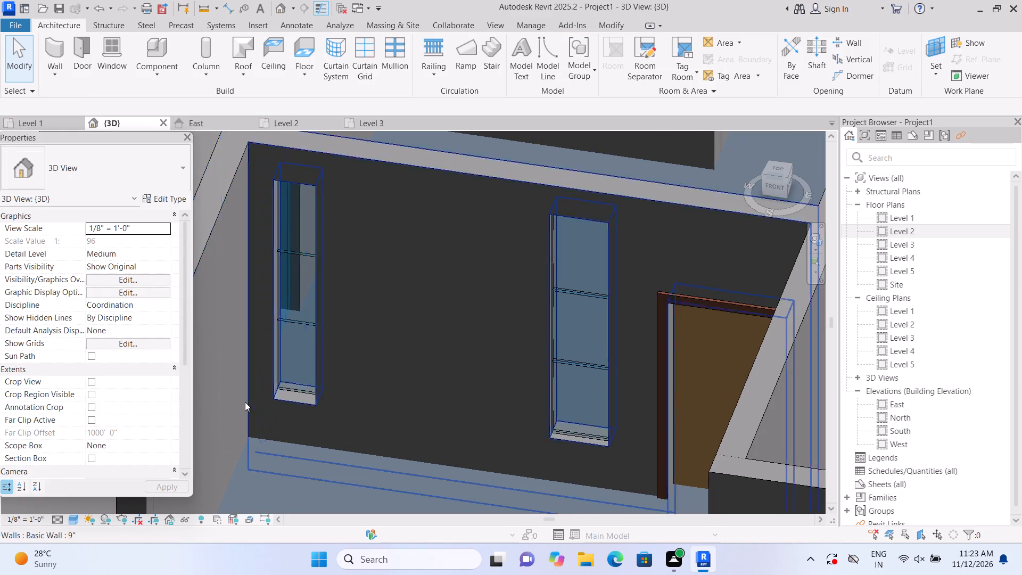
Place 2.5" x 5" rectangular mullions on both horizontal grid lines and all four edges of the western curtain wall.
click(388, 57)
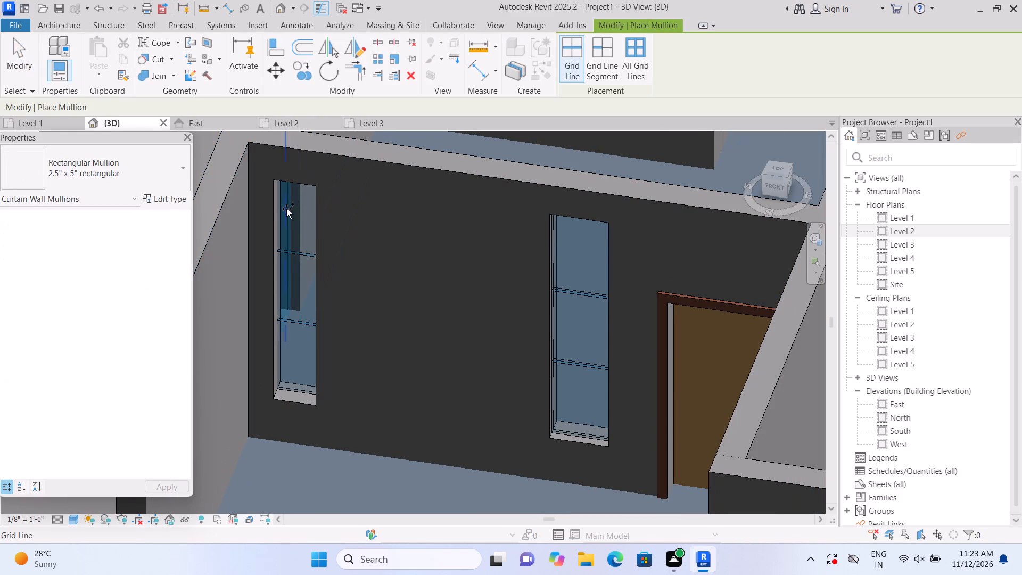
scroll(293, 220, up, 1)
click(296, 252)
click(282, 237)
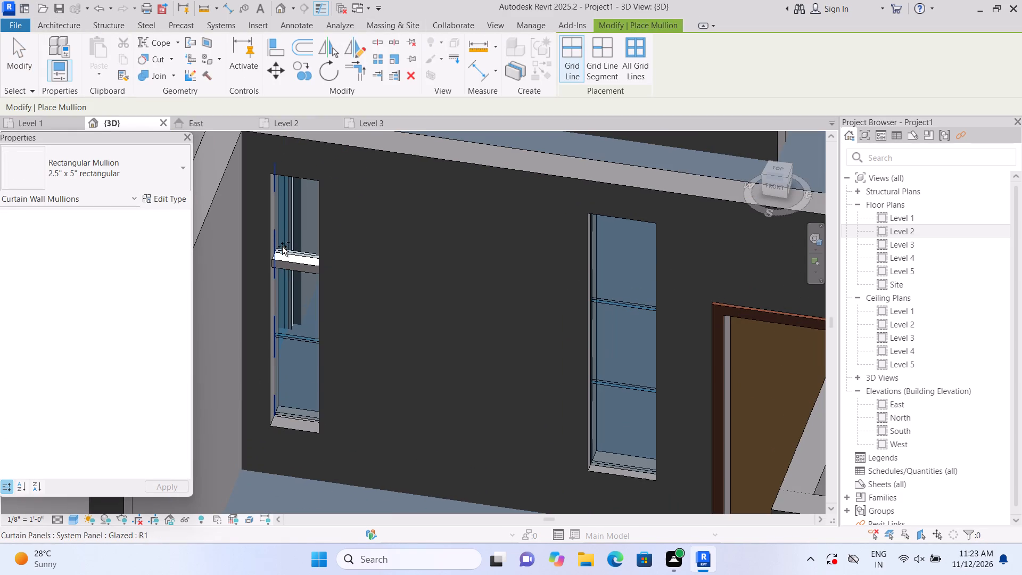
scroll(293, 315, down, 1)
click(290, 334)
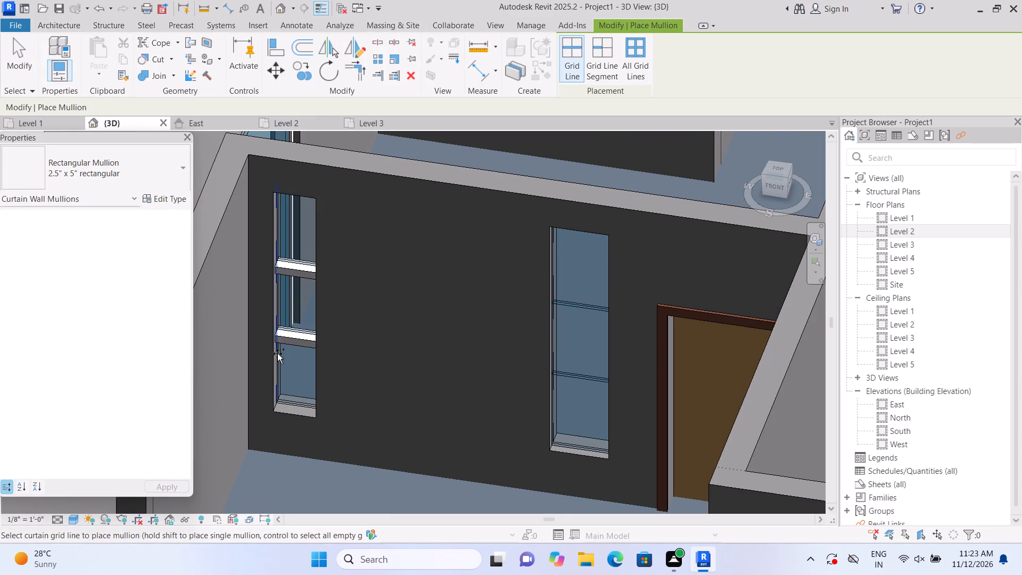
scroll(277, 355, up, 3)
click(277, 362)
click(303, 423)
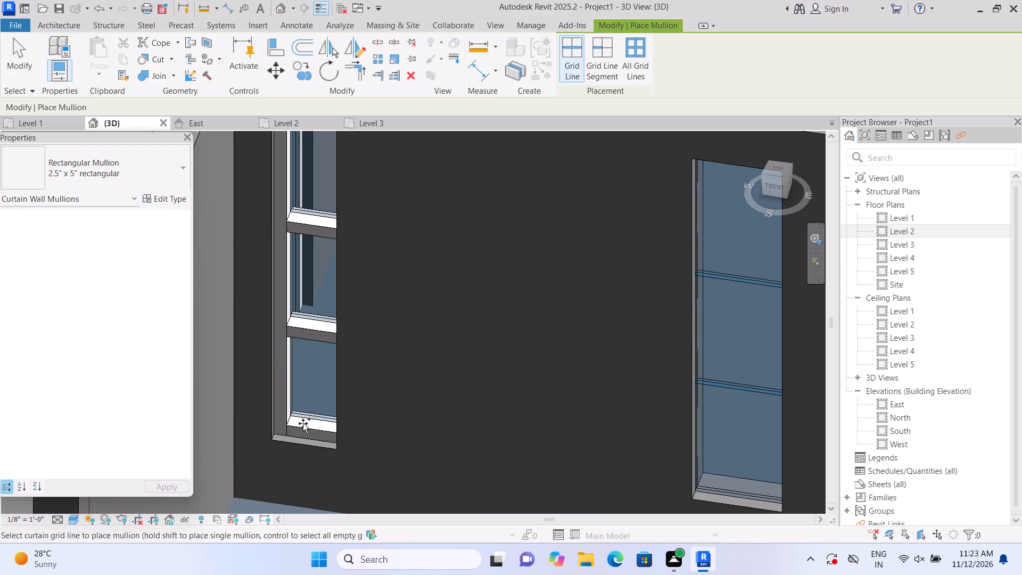
scroll(329, 396, down, 2)
double_click(323, 299)
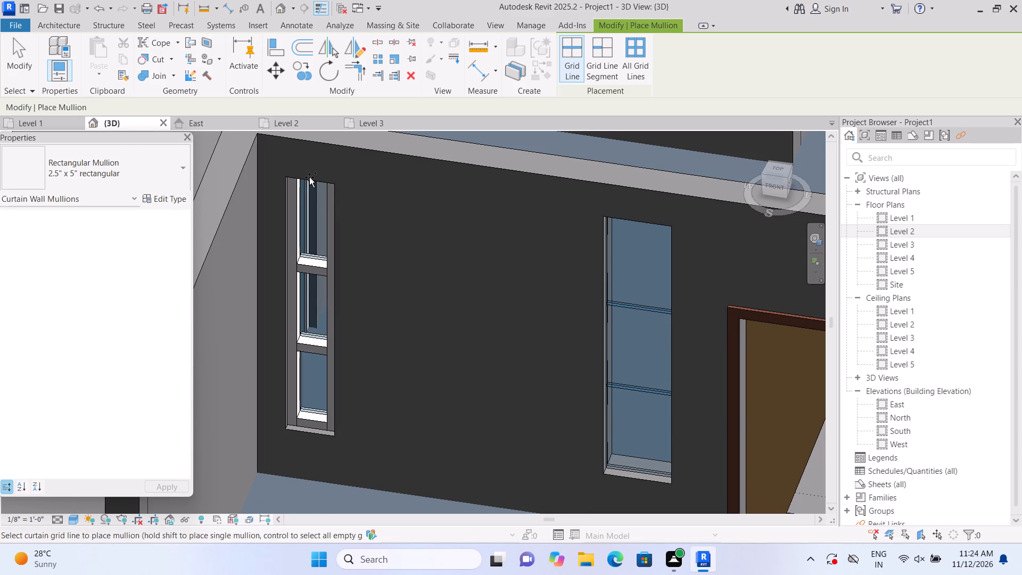
scroll(415, 257, up, 3)
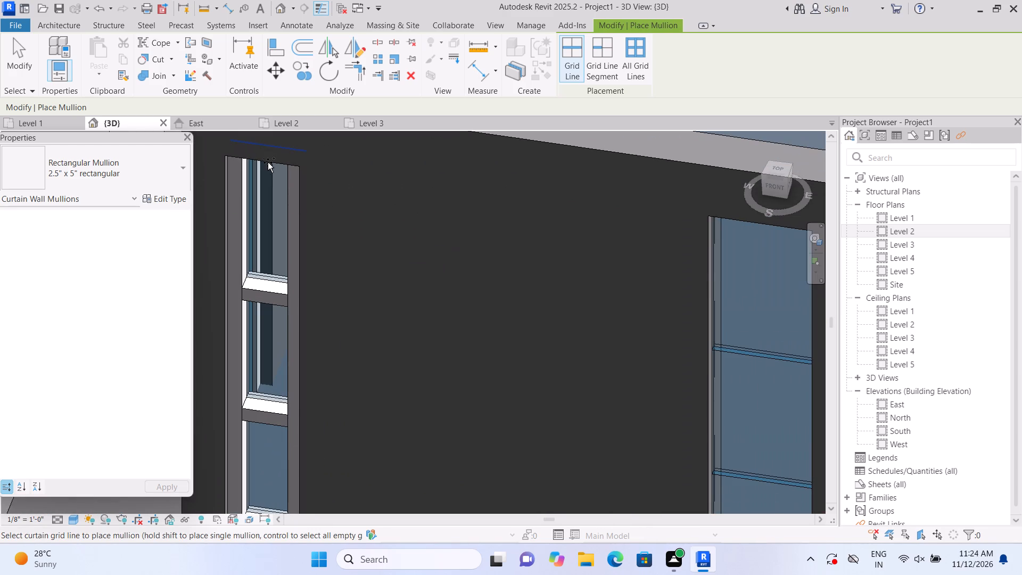
click(264, 161)
scroll(262, 155, down, 6)
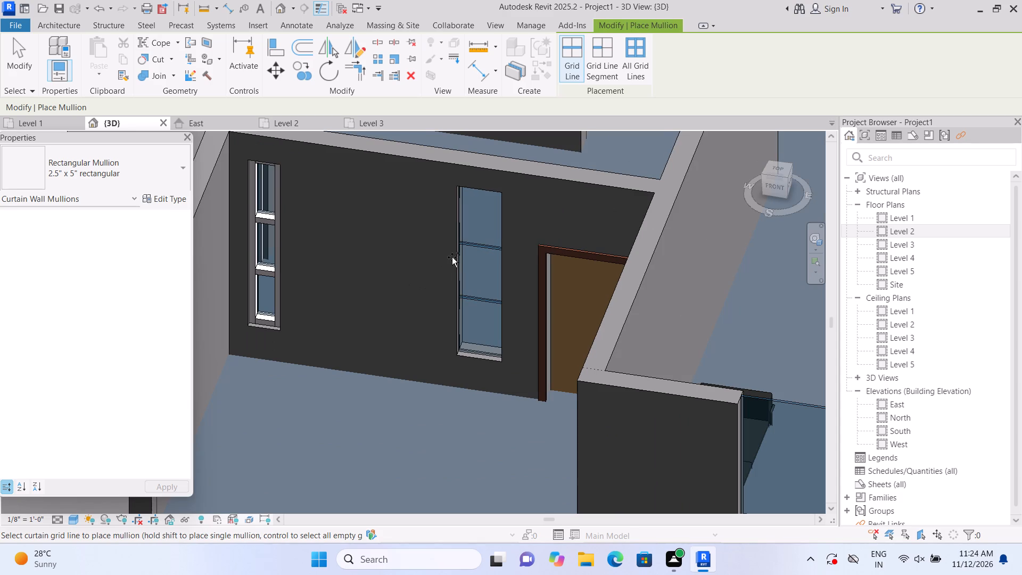
Place 2.5" x 5" rectangular mullions on both horizontal grid lines and the perimeter of the curtain wall beside the door.
click(468, 247)
click(460, 221)
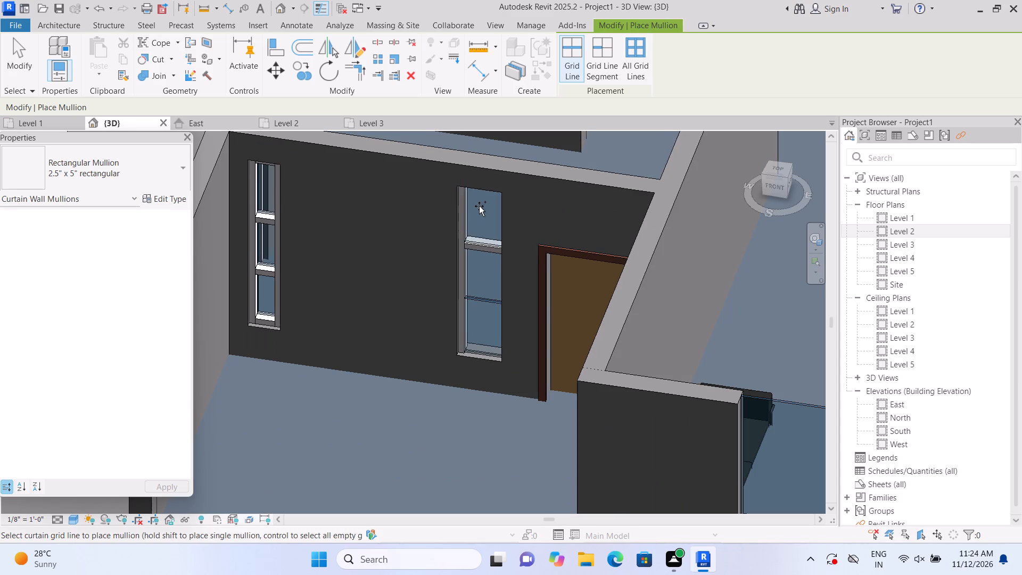
click(483, 198)
click(498, 220)
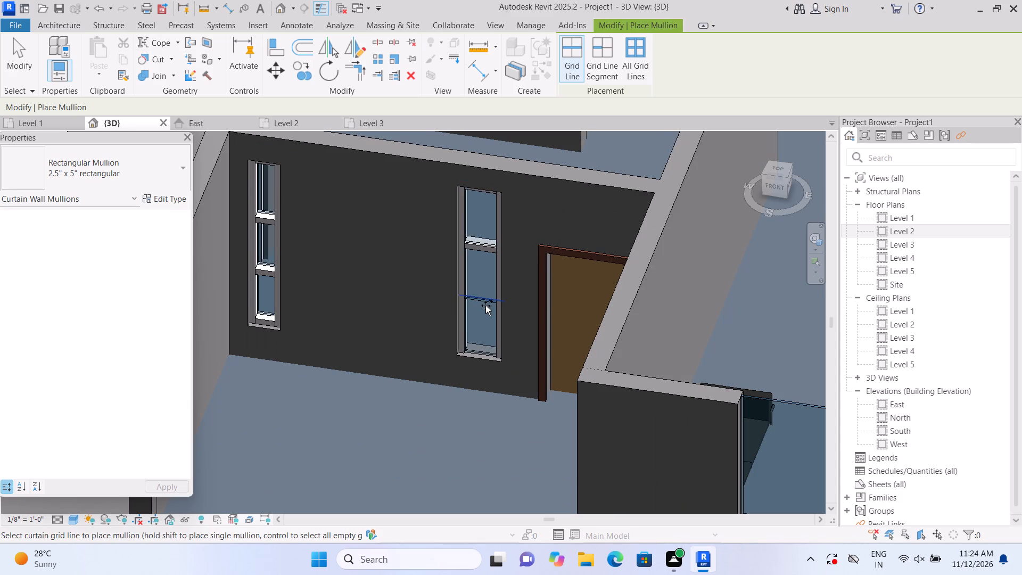
click(485, 306)
click(481, 357)
scroll(483, 355, down, 2)
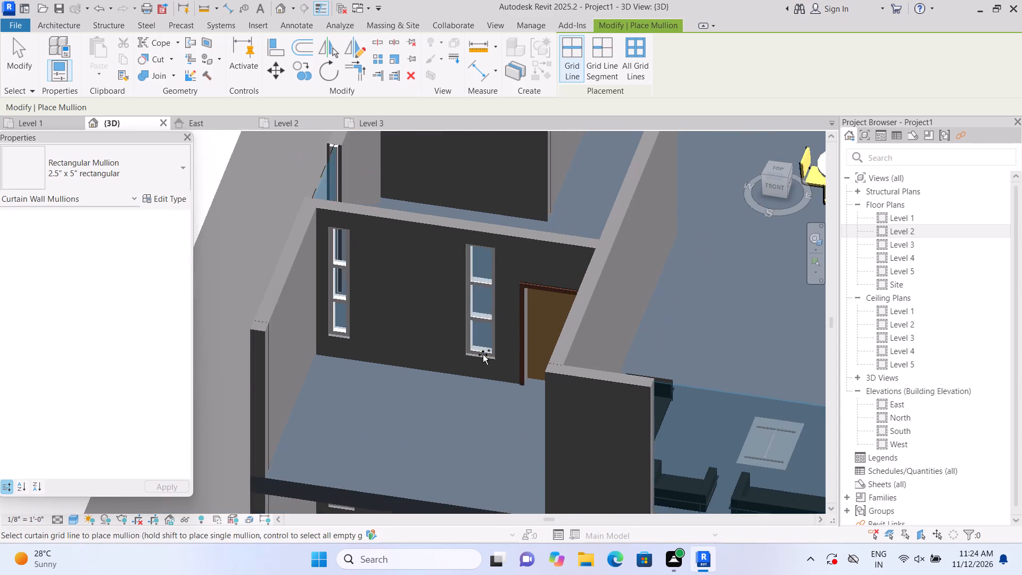
scroll(483, 355, down, 3)
key(Escape)
Resize the Level 2 south wall's curtain wall in front of the sofas to a base offset of about 3'-2" and height of about 6'-0".
scroll(431, 423, down, 3)
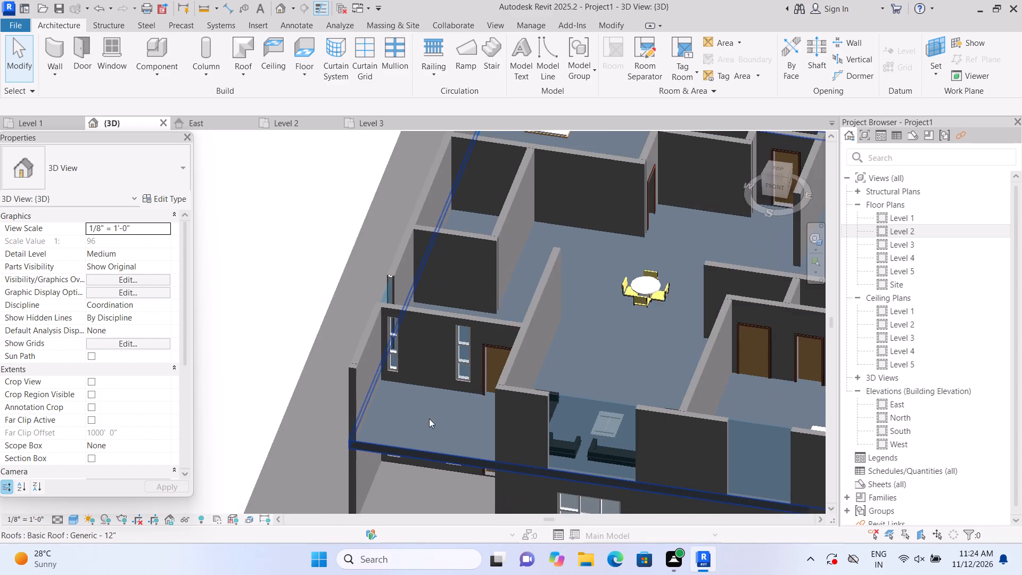
scroll(426, 410, down, 4)
middle_drag(267, 436, 256, 314)
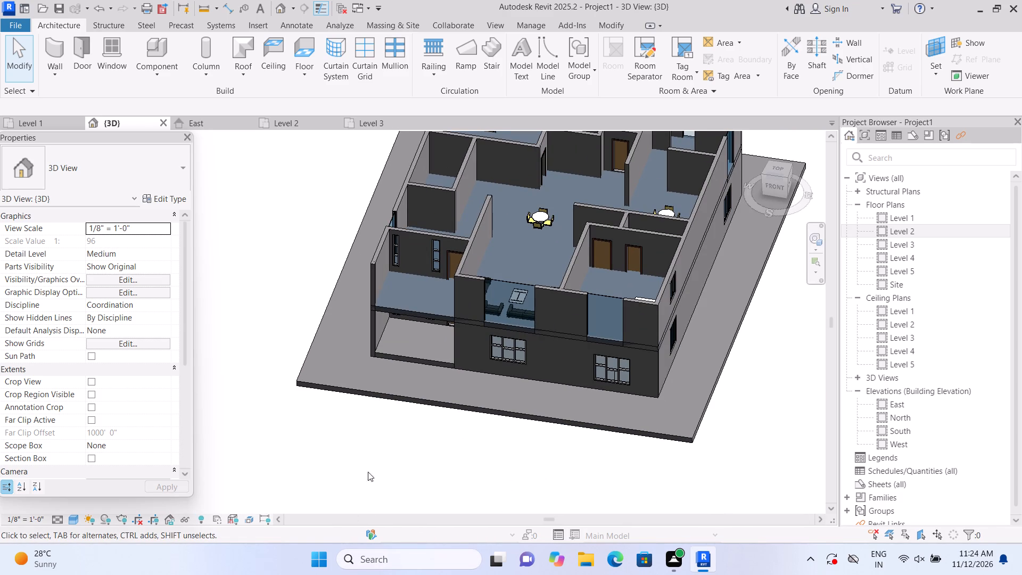
scroll(427, 458, down, 2)
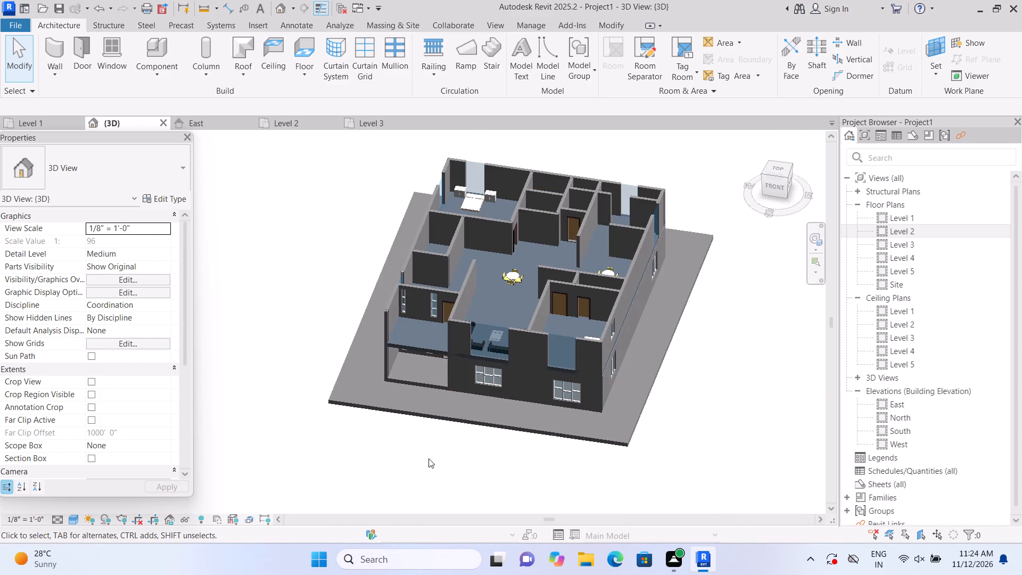
shift+scroll(394, 447, up, 1)
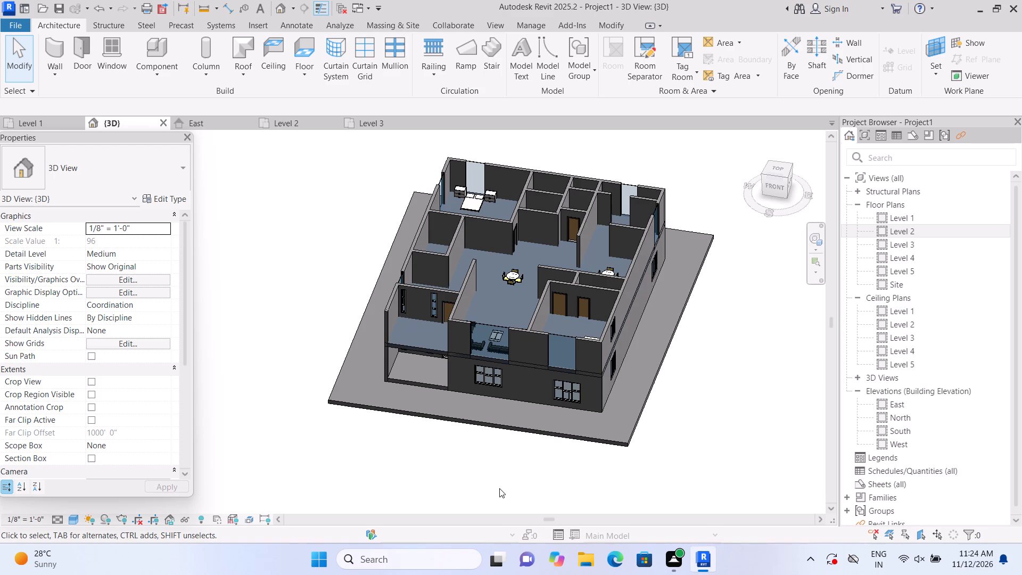
shift+middle_drag(597, 468, 518, 433)
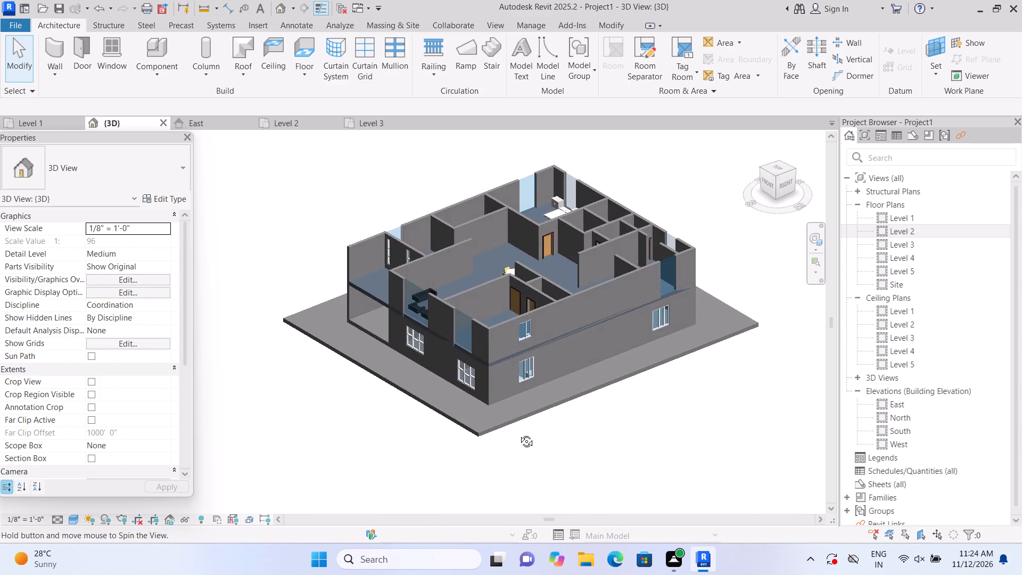
shift+middle_drag(518, 433, 519, 433)
scroll(425, 359, up, 2)
scroll(321, 332, up, 2)
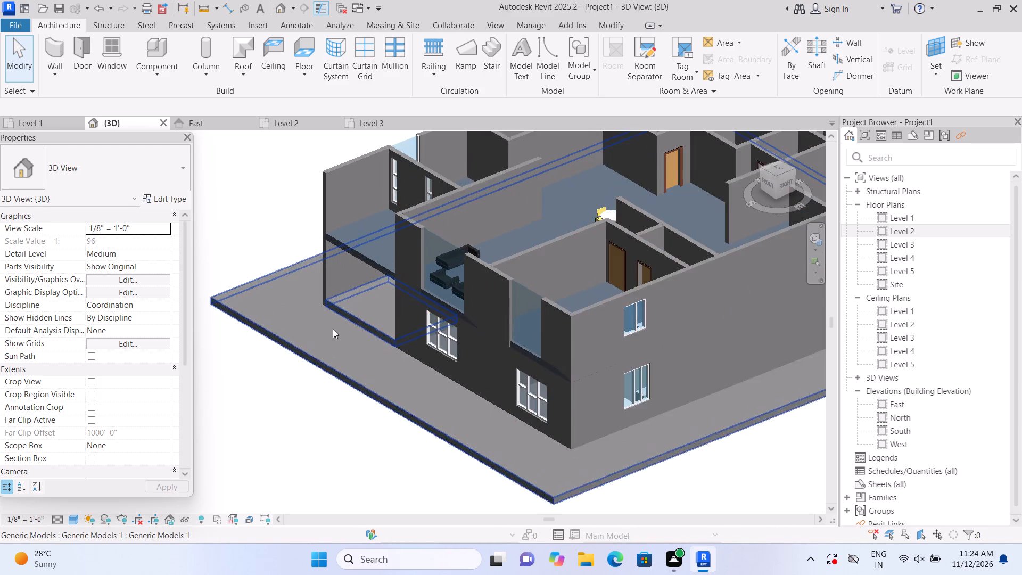
scroll(333, 329, up, 1)
scroll(478, 255, up, 1)
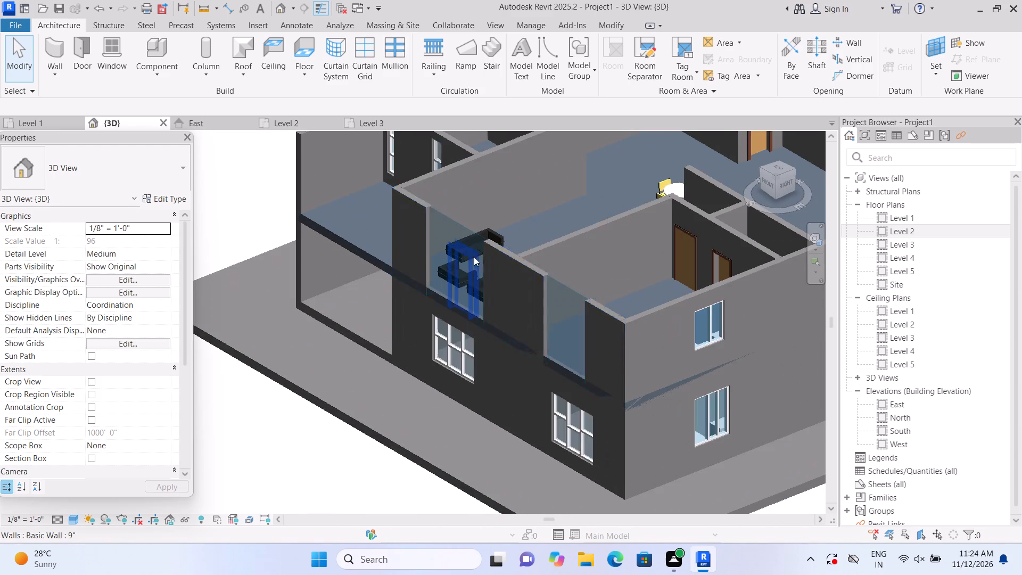
scroll(453, 235, up, 1)
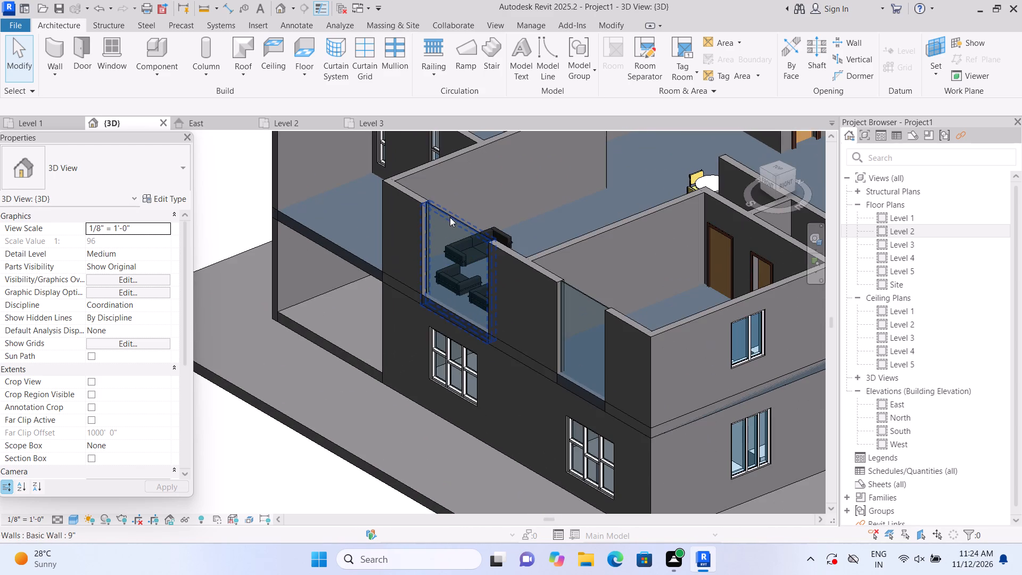
click(448, 222)
scroll(452, 277, up, 2)
scroll(461, 325, up, 1)
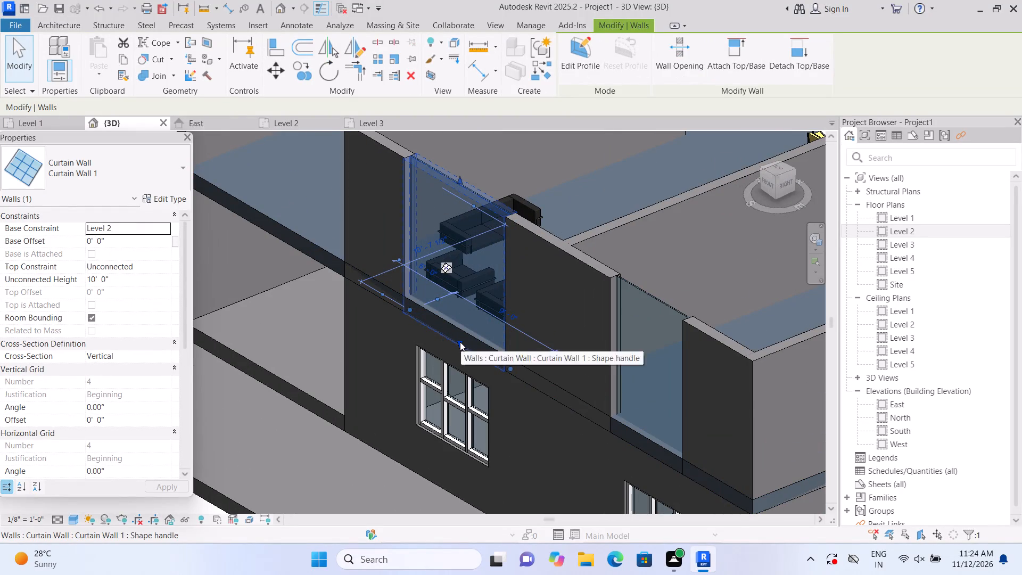
drag(460, 342, 466, 291)
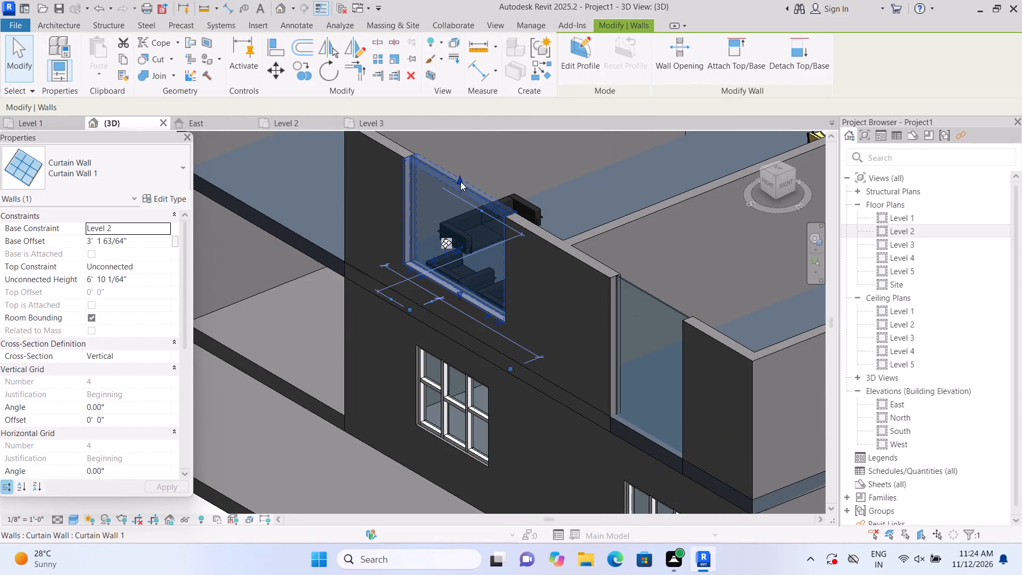
drag(460, 178, 460, 202)
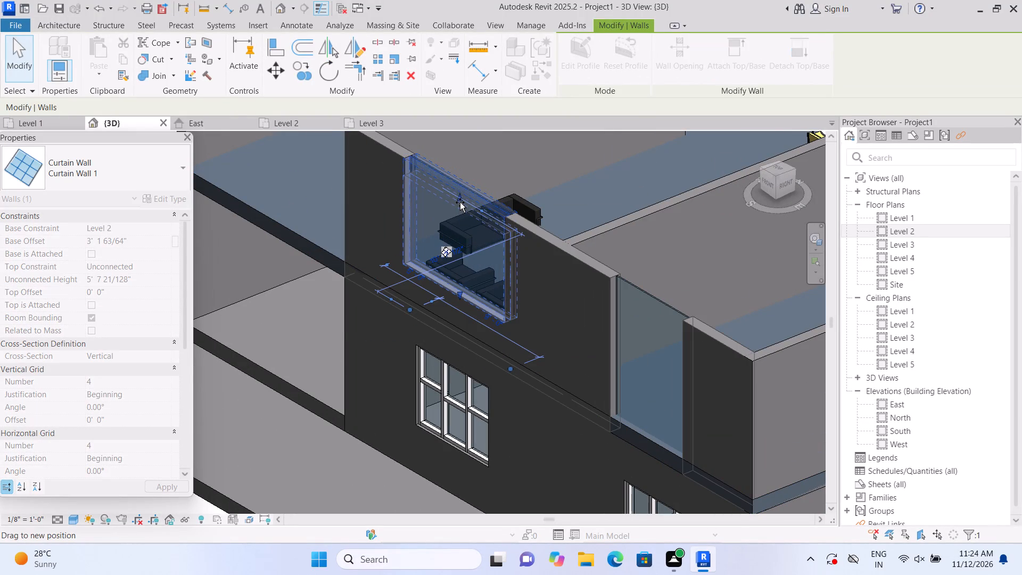
drag(460, 202, 460, 198)
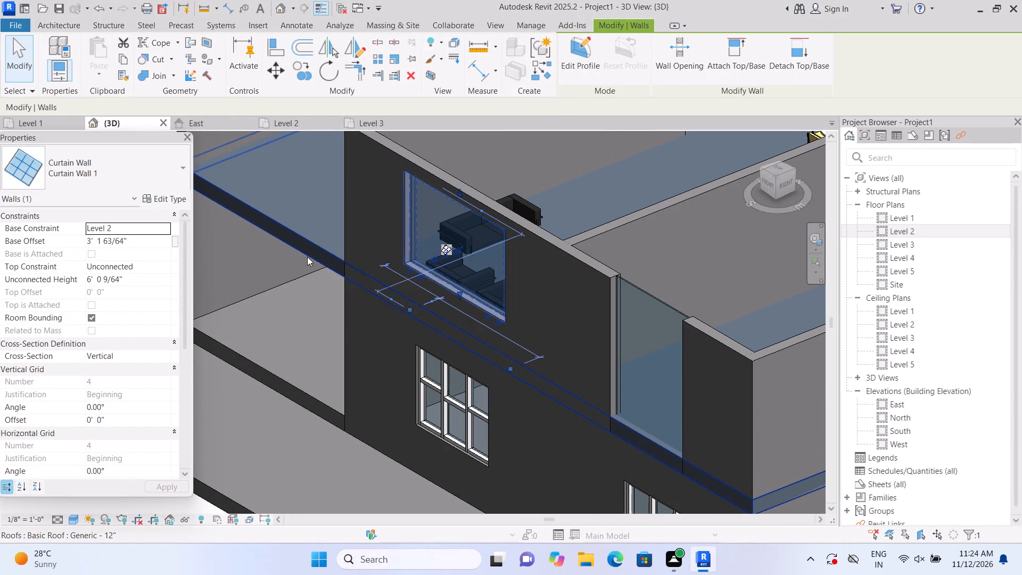
key(Escape)
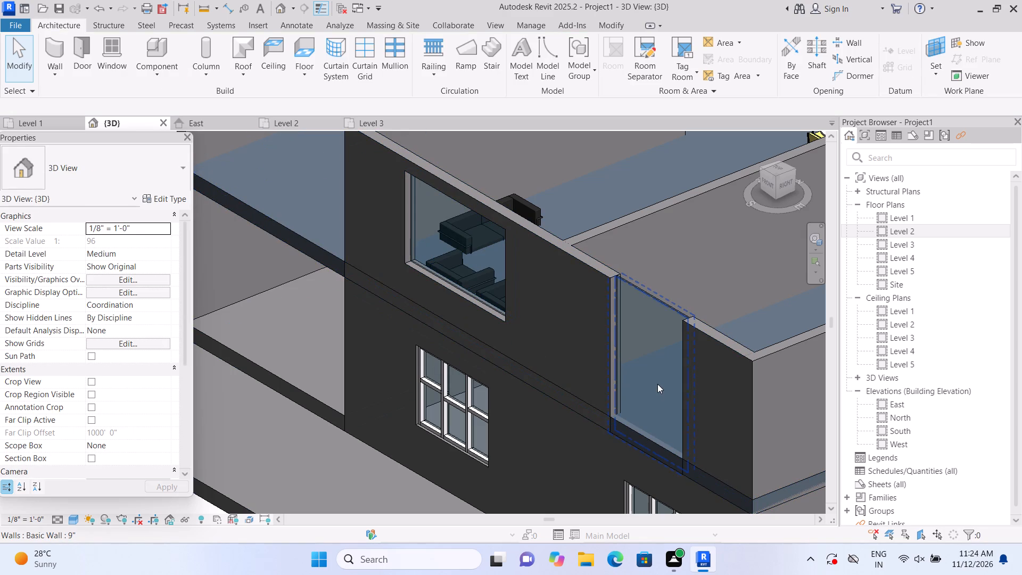
Resize the Level 2 south wall's eastern curtain wall to a base offset of about 3'-2" and height of about 5'-11".
click(658, 384)
scroll(654, 447, up, 1)
drag(650, 456, 658, 411)
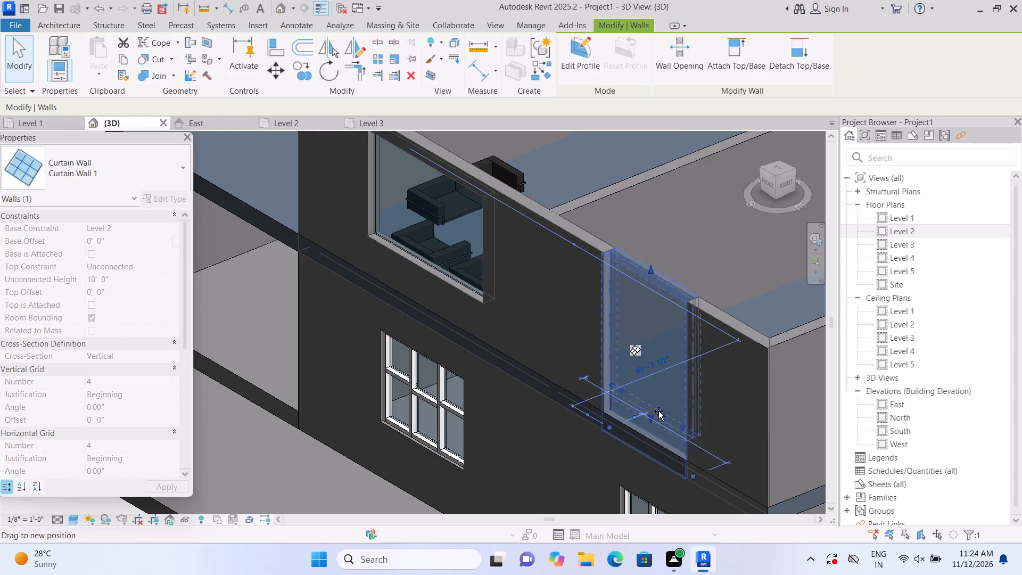
drag(658, 411, 662, 396)
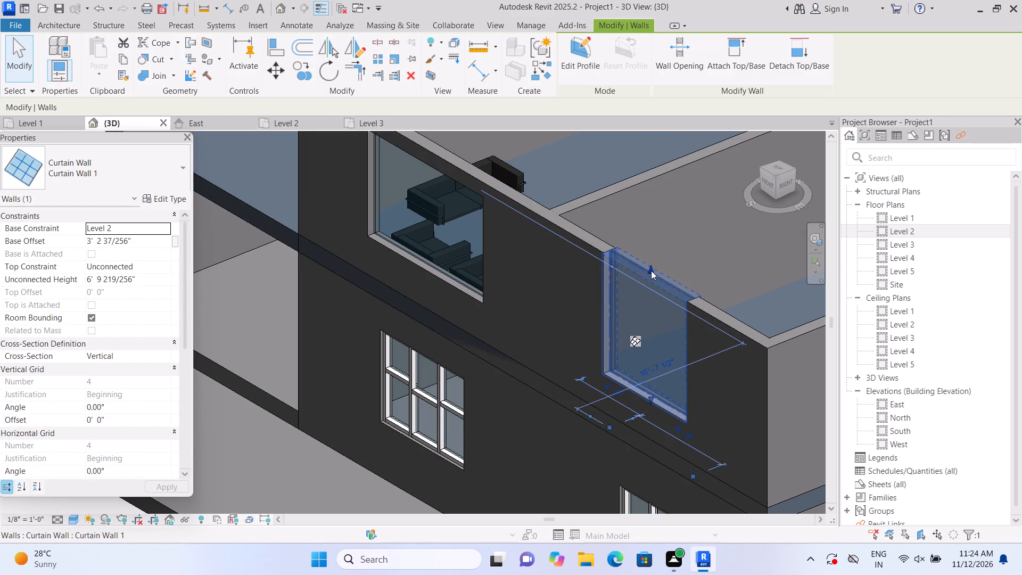
drag(651, 267, 653, 291)
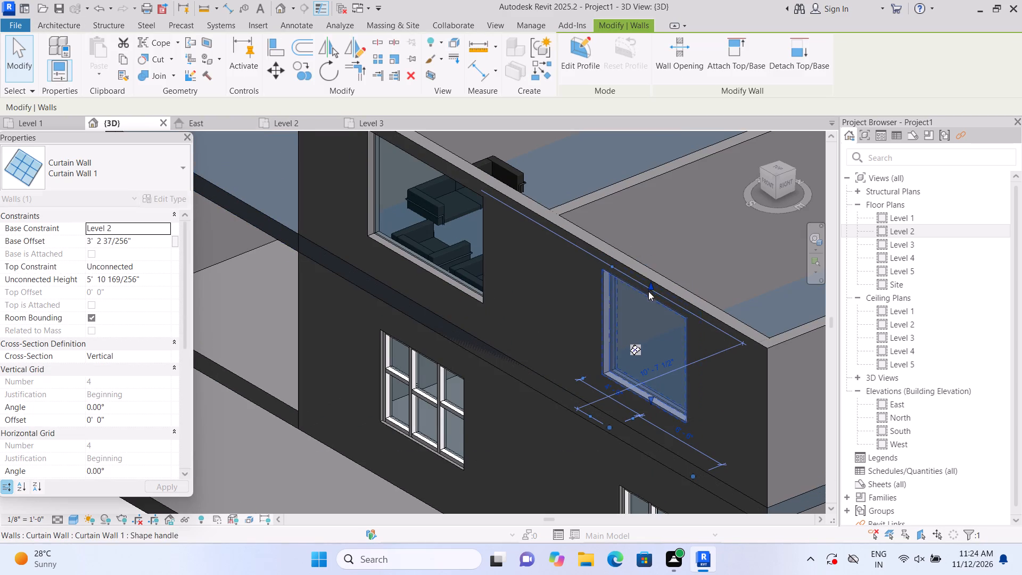
key(Escape)
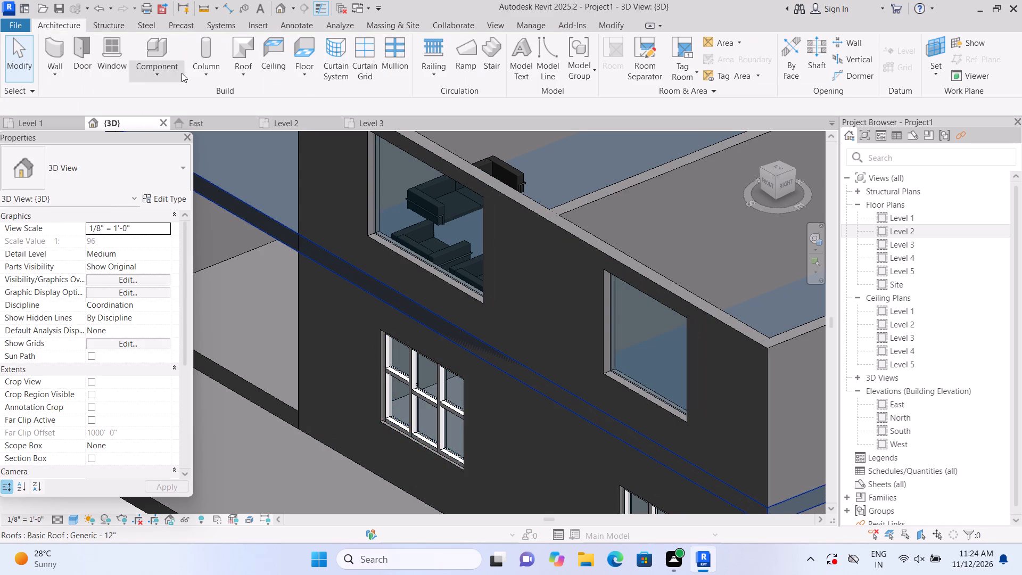
Add full-height vertical grid lines at the third points of both Level 2 south curtain walls, spaced 3'-0" and 2'-2" respectively.
click(352, 67)
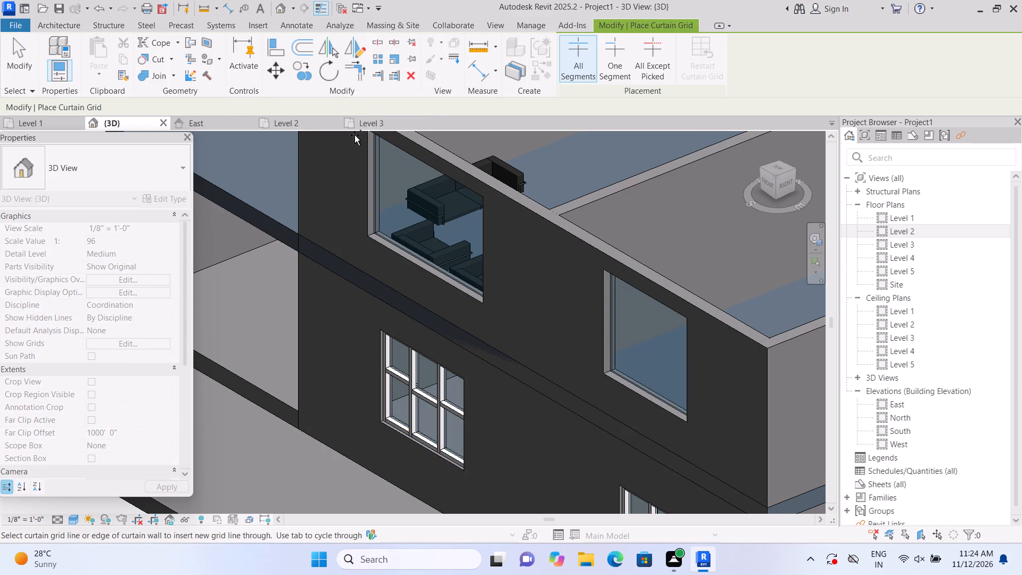
scroll(428, 163, up, 1)
middle_click(434, 196)
middle_click(434, 204)
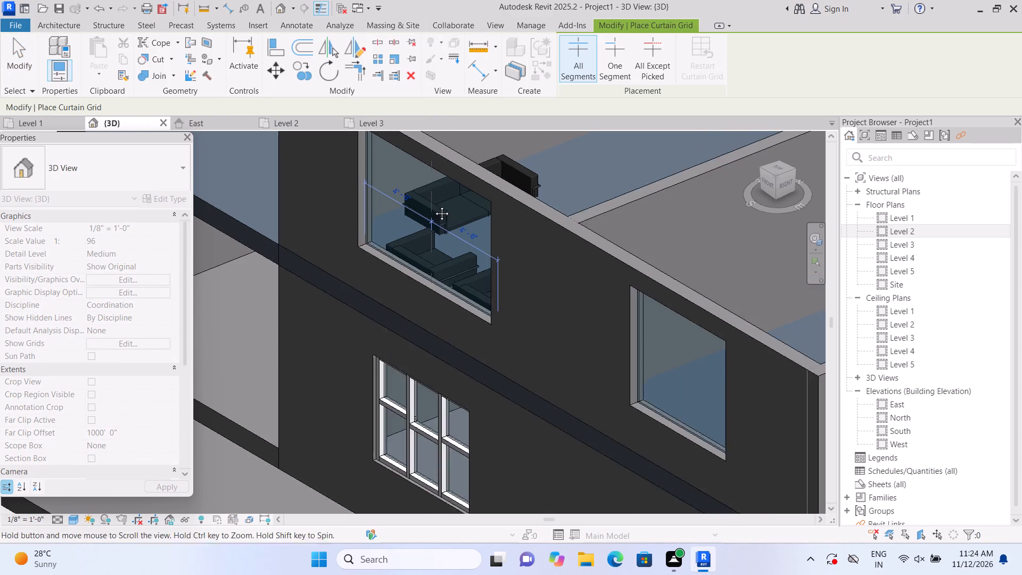
scroll(434, 206, down, 2)
scroll(409, 195, up, 2)
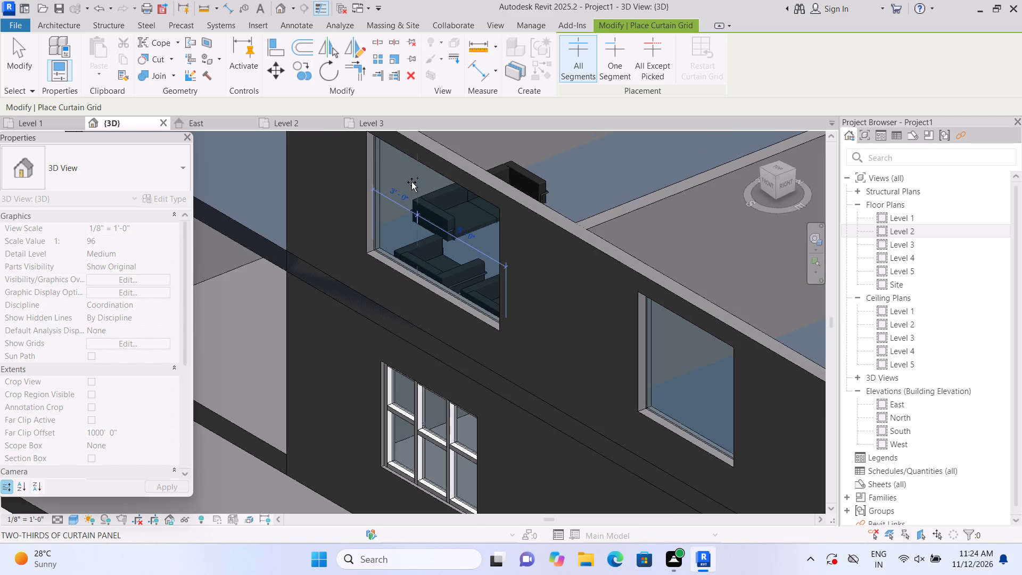
click(764, 182)
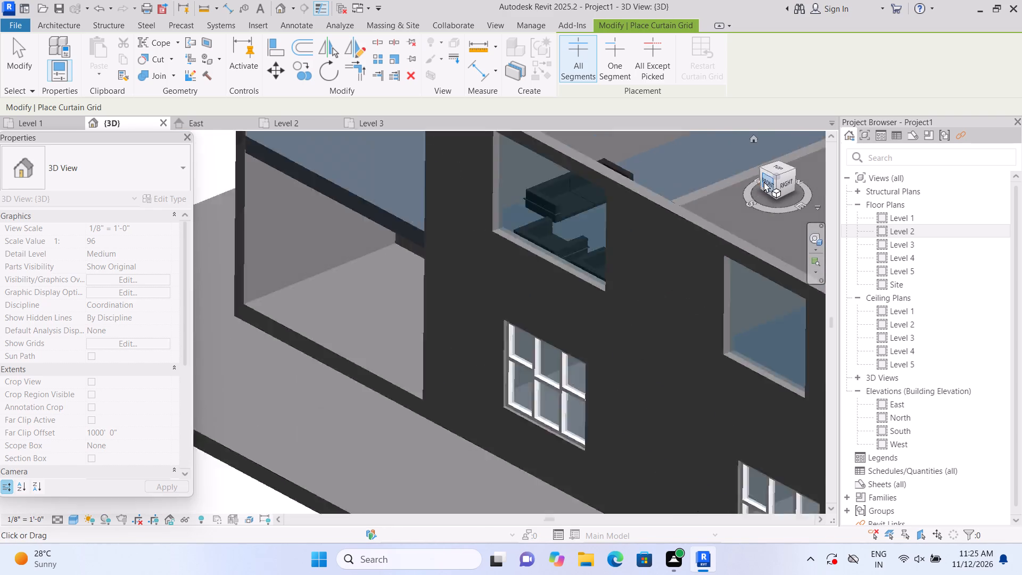
scroll(396, 367, up, 5)
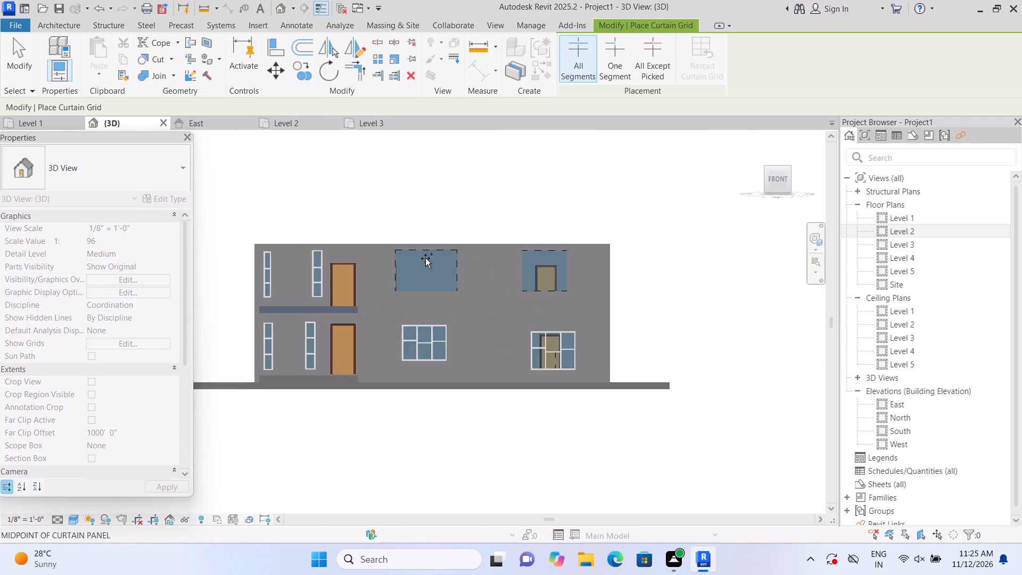
scroll(425, 258, up, 6)
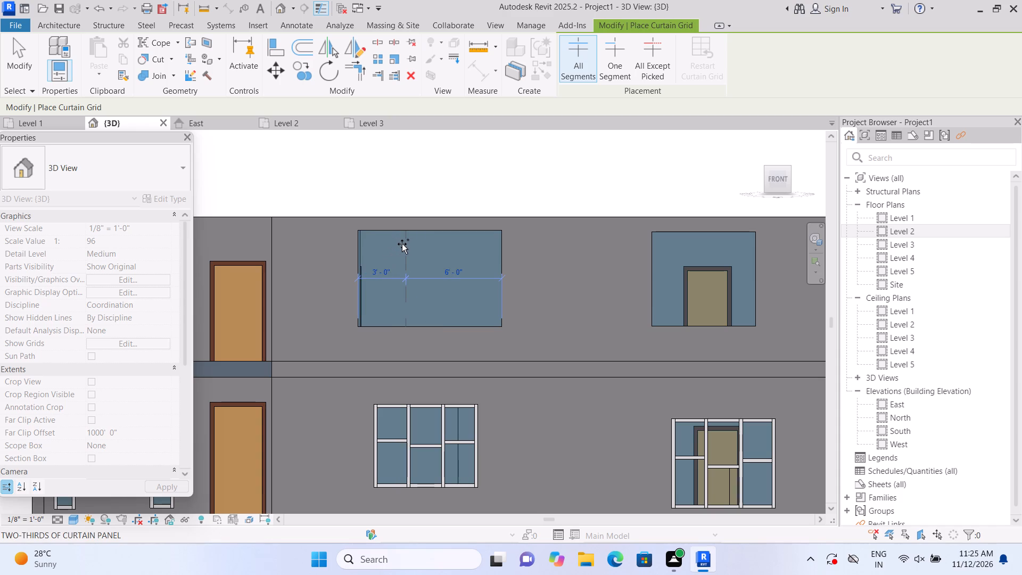
click(407, 245)
double_click(453, 248)
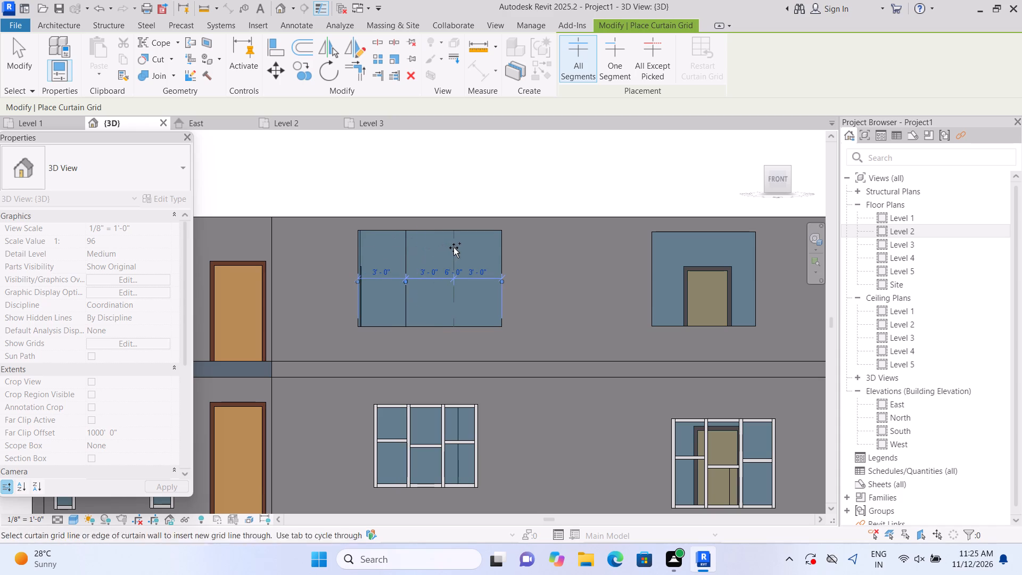
click(688, 256)
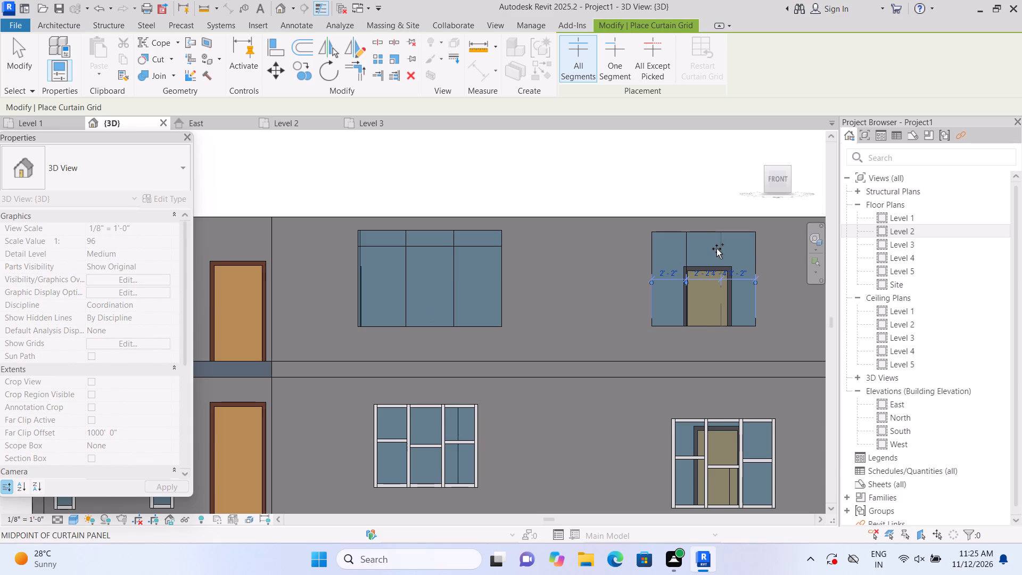
click(719, 249)
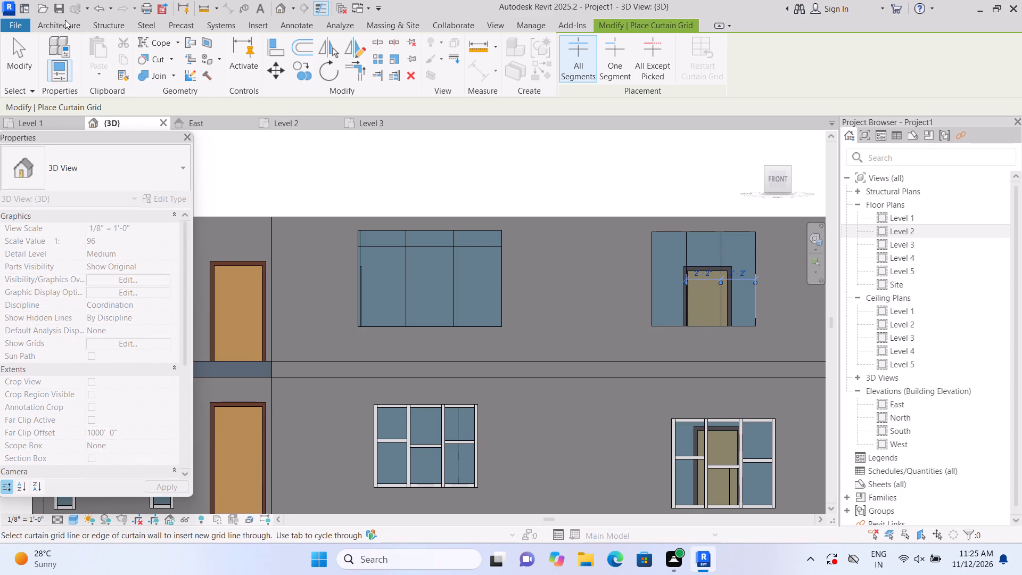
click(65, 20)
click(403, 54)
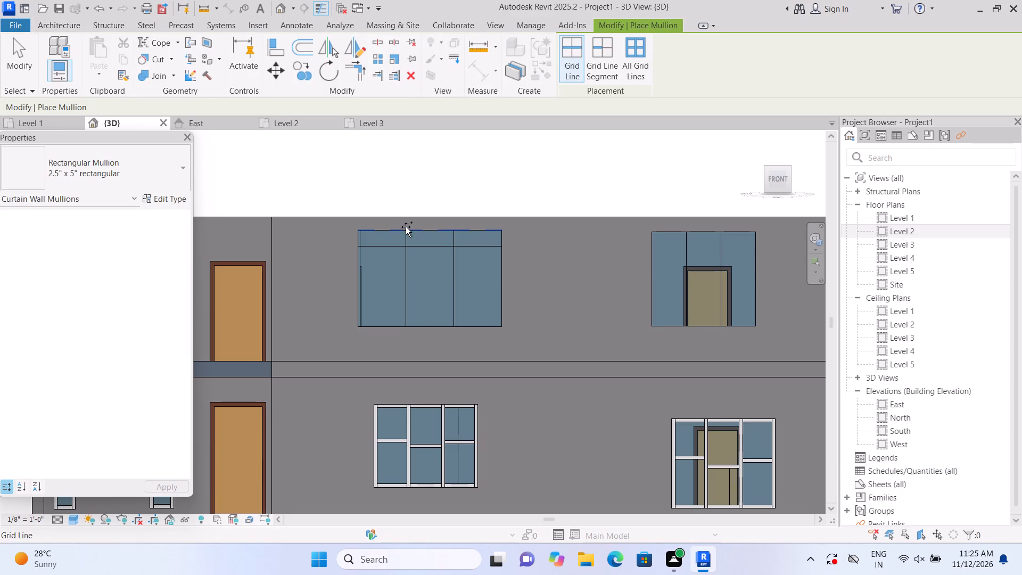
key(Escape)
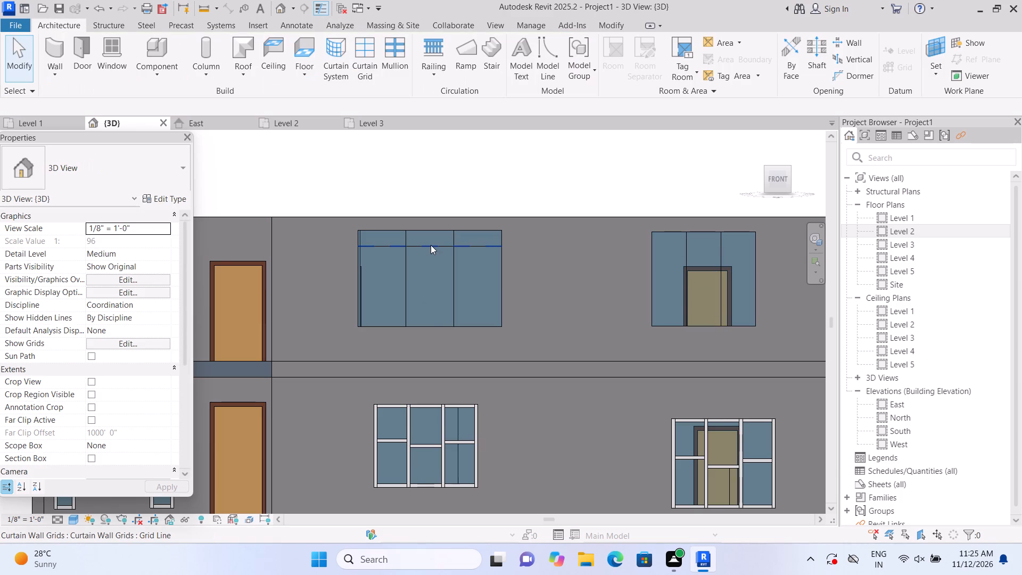
Delete the stray horizontal grid line near the top of the wider Level 2 curtain wall.
click(431, 245)
key(Delete)
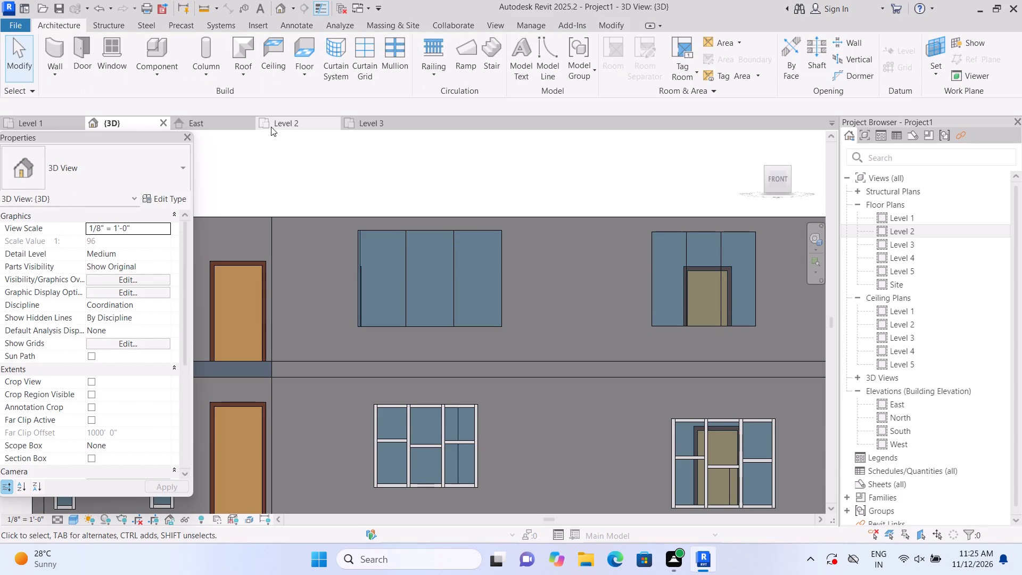
Add one-segment horizontal grid lines to the wider curtain wall: middle bay at its midpoint, both outer bays about 2'-6" below the top.
click(359, 70)
scroll(417, 276, up, 1)
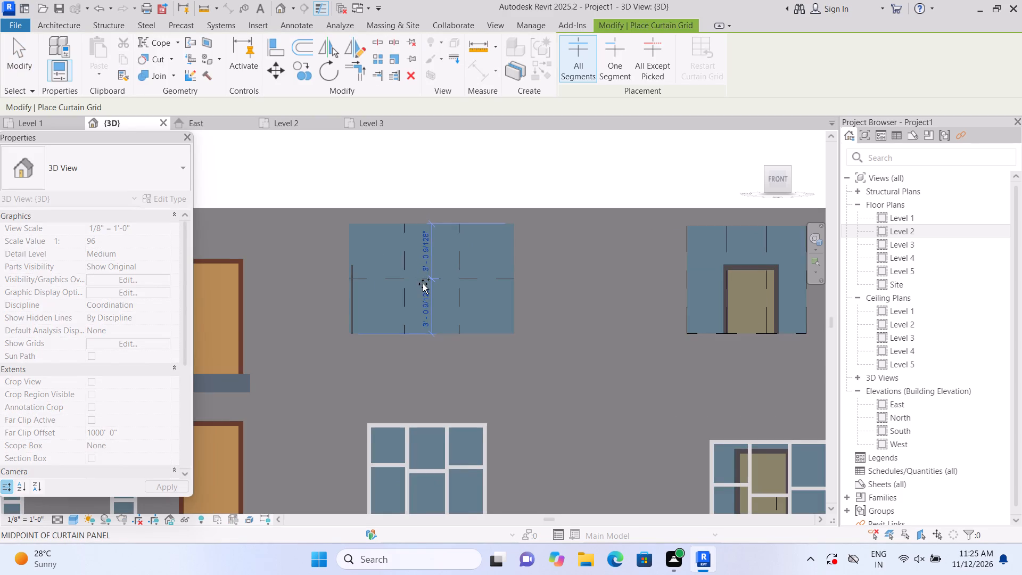
click(600, 70)
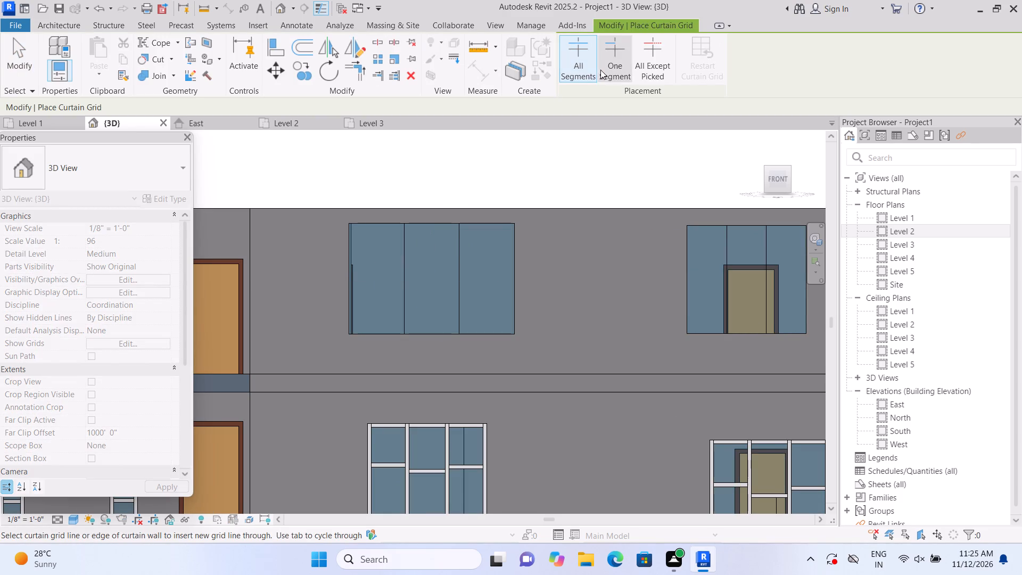
scroll(442, 285, up, 1)
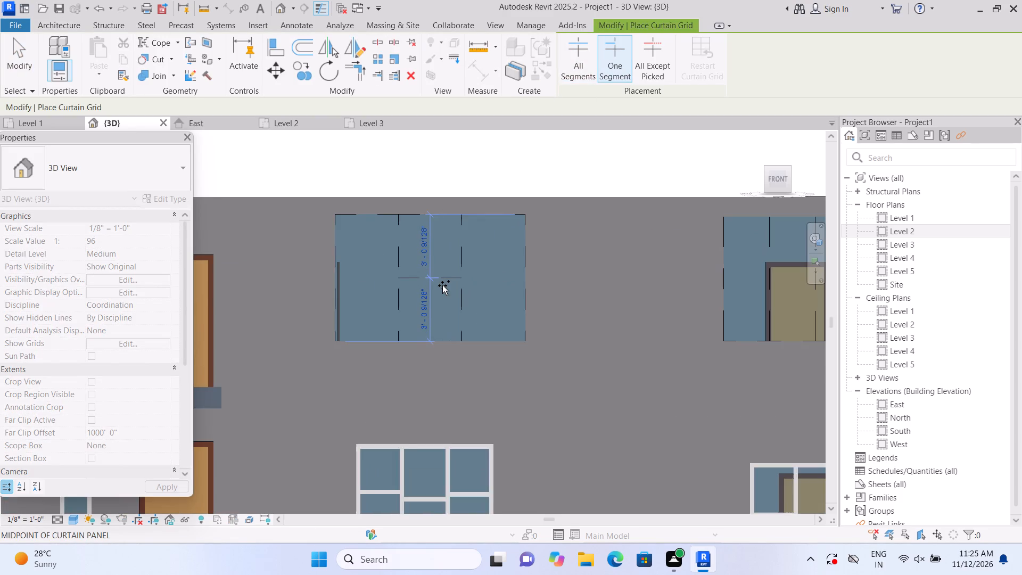
click(442, 286)
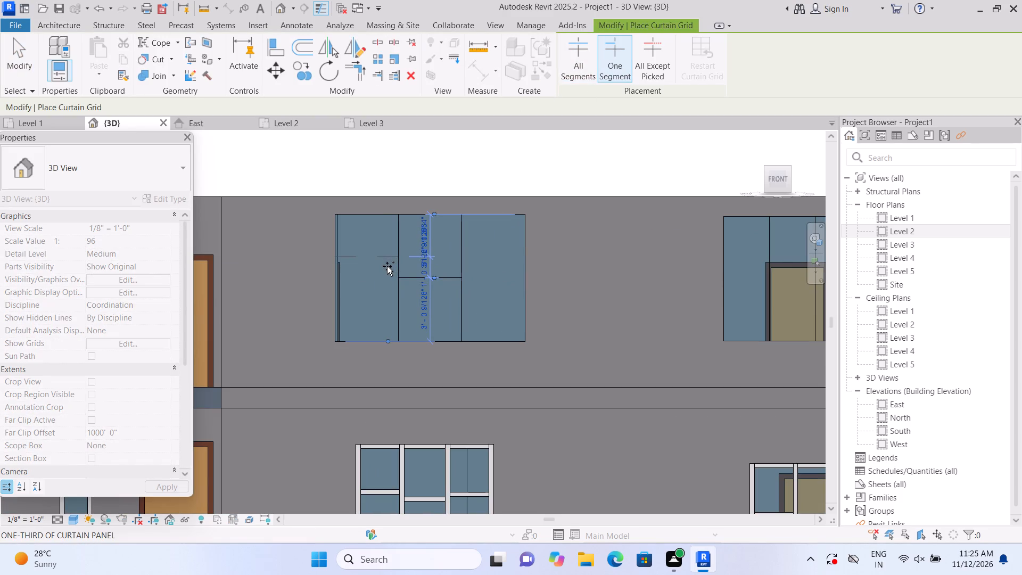
click(388, 269)
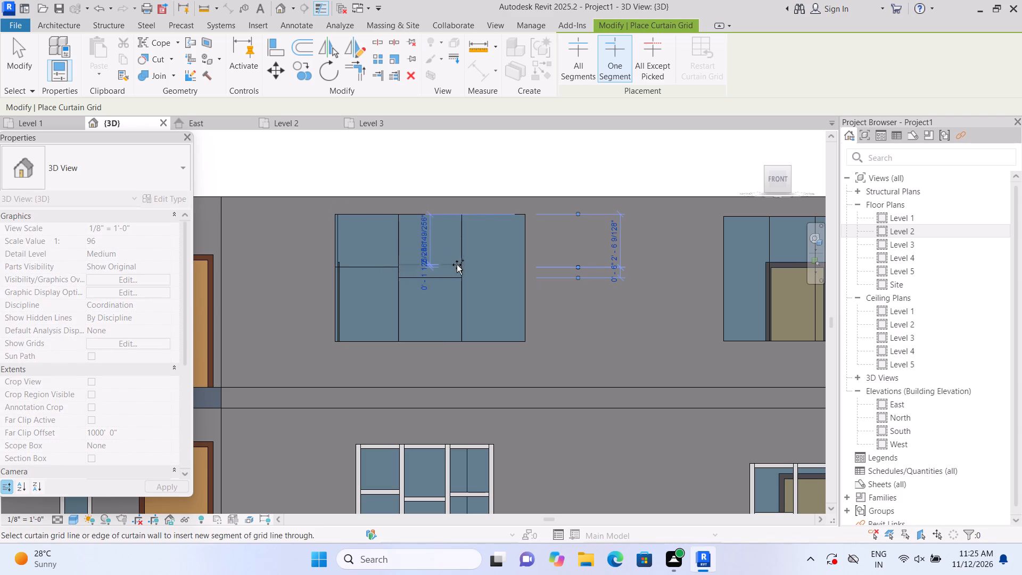
click(466, 265)
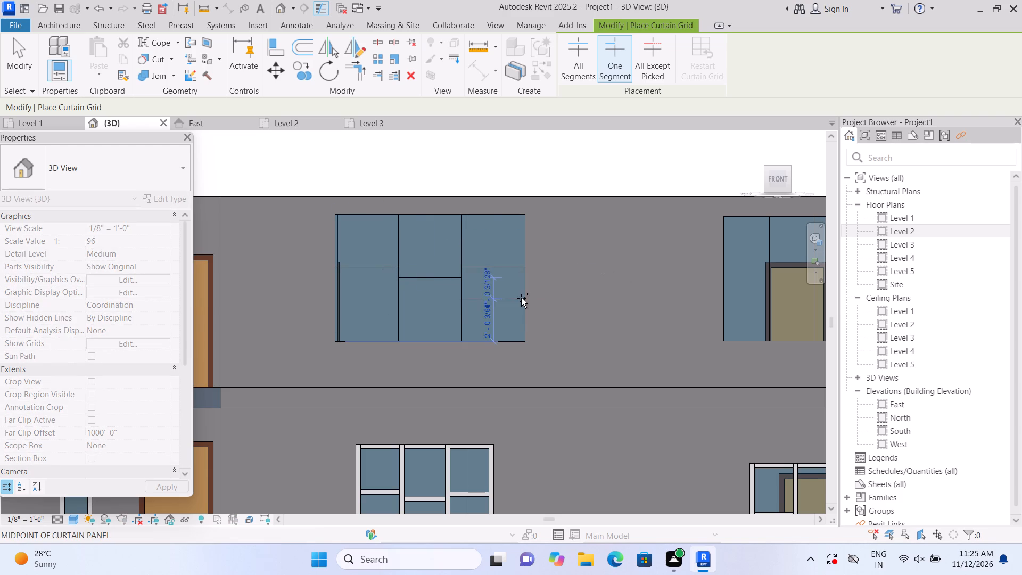
Add one-segment horizontal grid lines to the eastern curtain wall: midpoint in the middle bay, about 2'-6" and 2'-4" below the top in the outer bays.
scroll(606, 299, down, 2)
scroll(769, 292, up, 1)
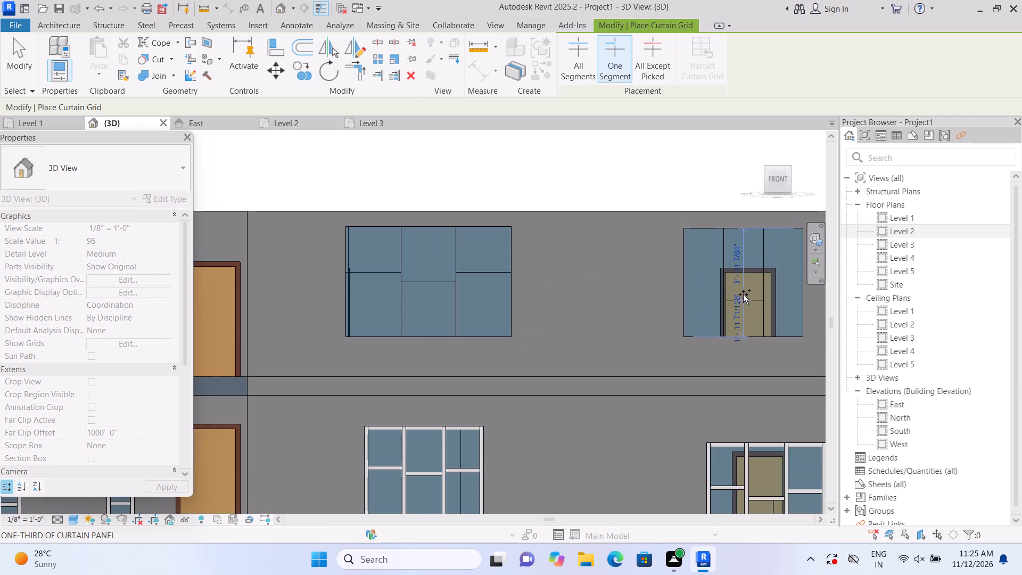
scroll(745, 294, up, 2)
click(751, 281)
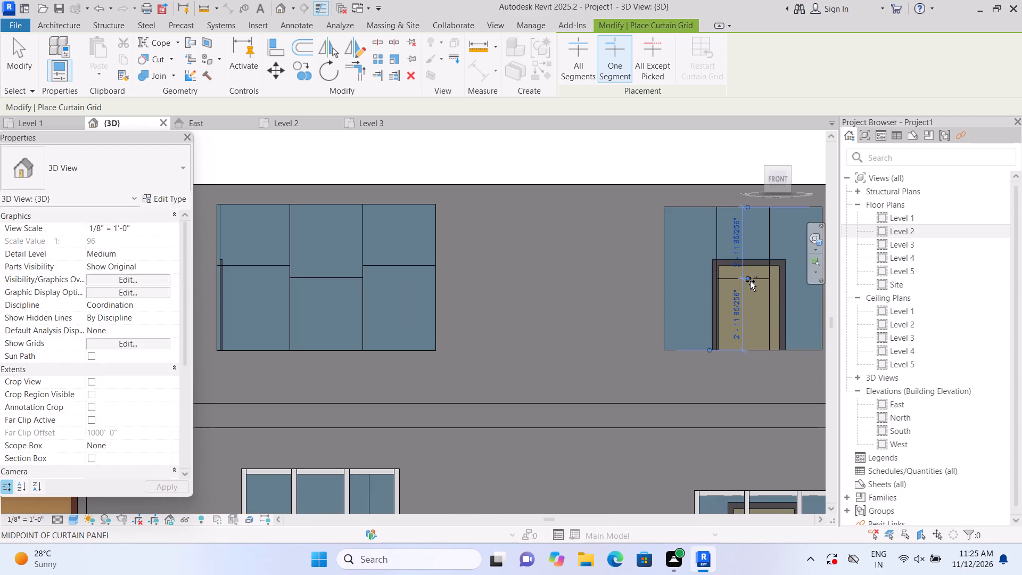
click(699, 268)
scroll(715, 277, down, 2)
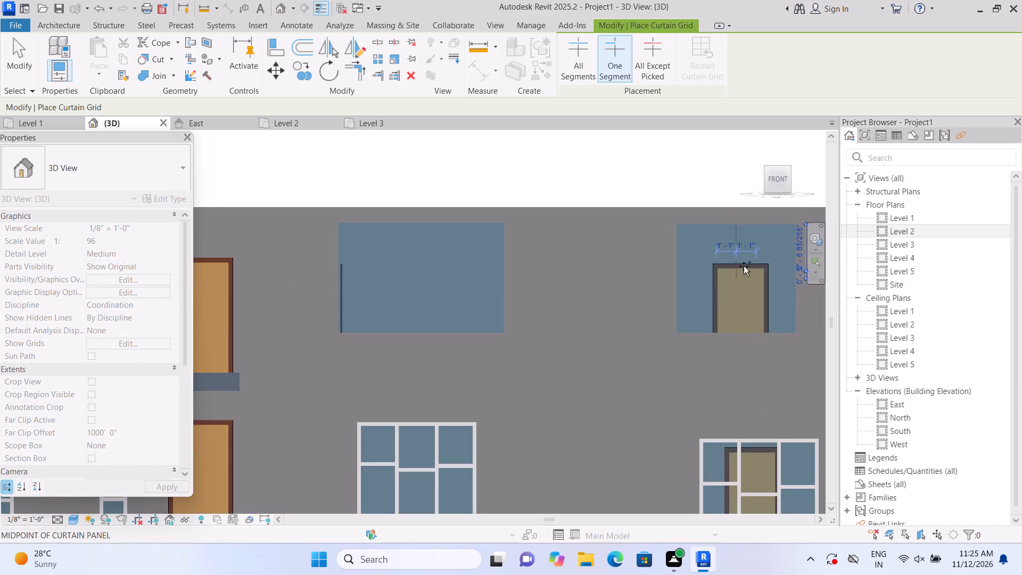
middle_drag(746, 289, 703, 333)
scroll(707, 330, up, 2)
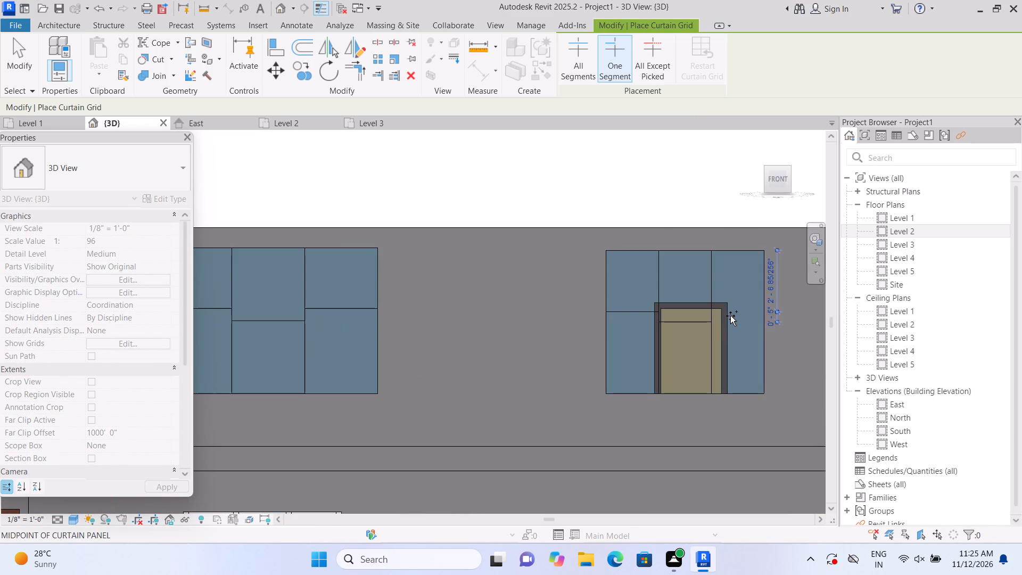
scroll(729, 316, up, 1)
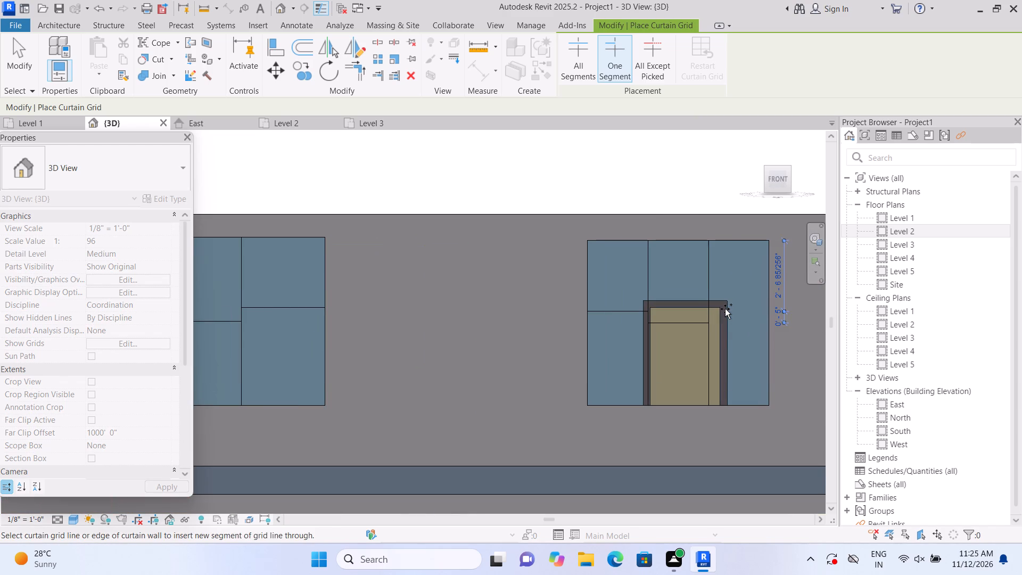
scroll(724, 309, up, 2)
click(718, 307)
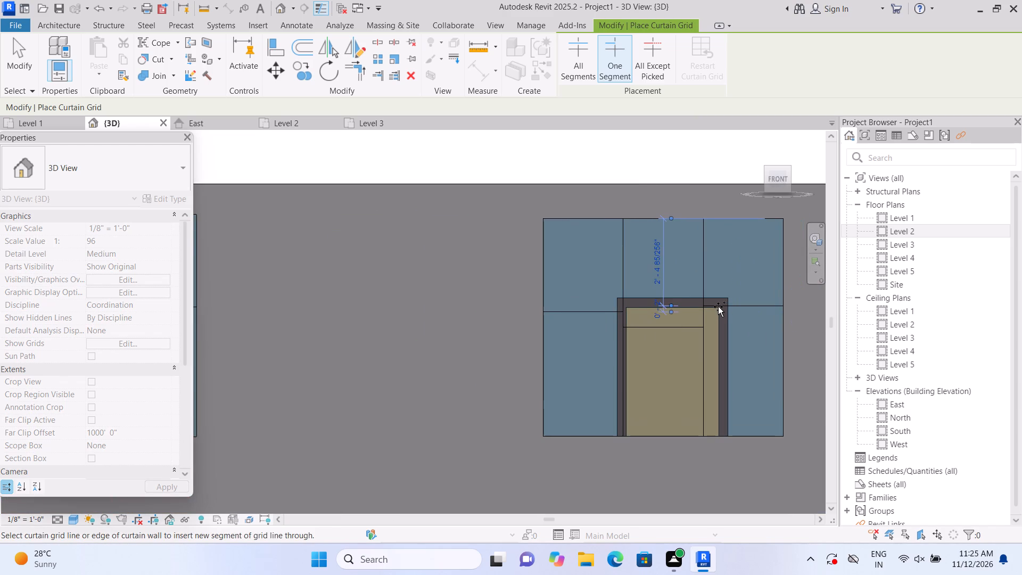
Place 2.5" x 5" rectangular mullions on all grid lines and all four edges of the wider Level 2 south curtain wall.
scroll(718, 307, down, 2)
scroll(427, 247, down, 3)
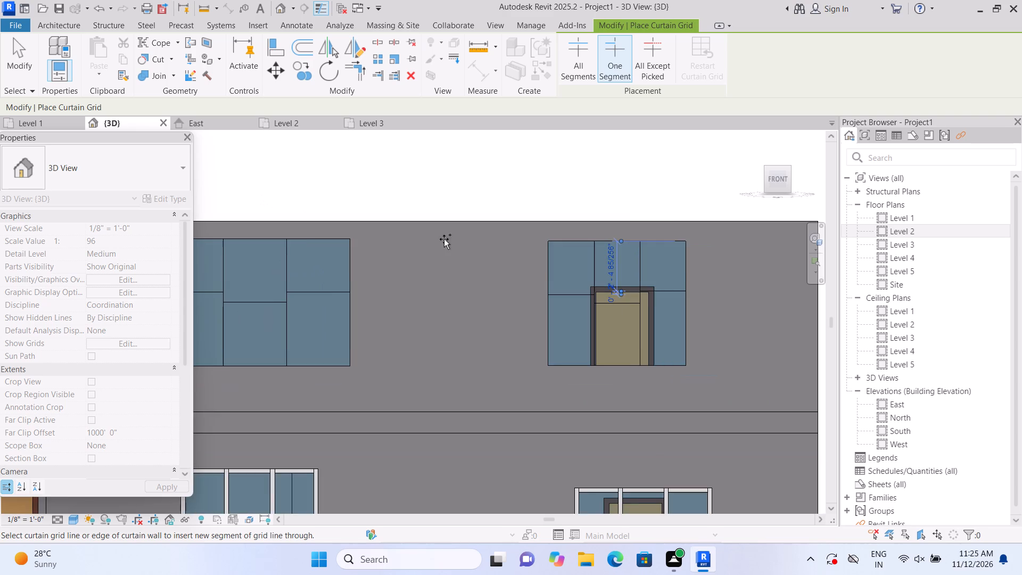
click(55, 24)
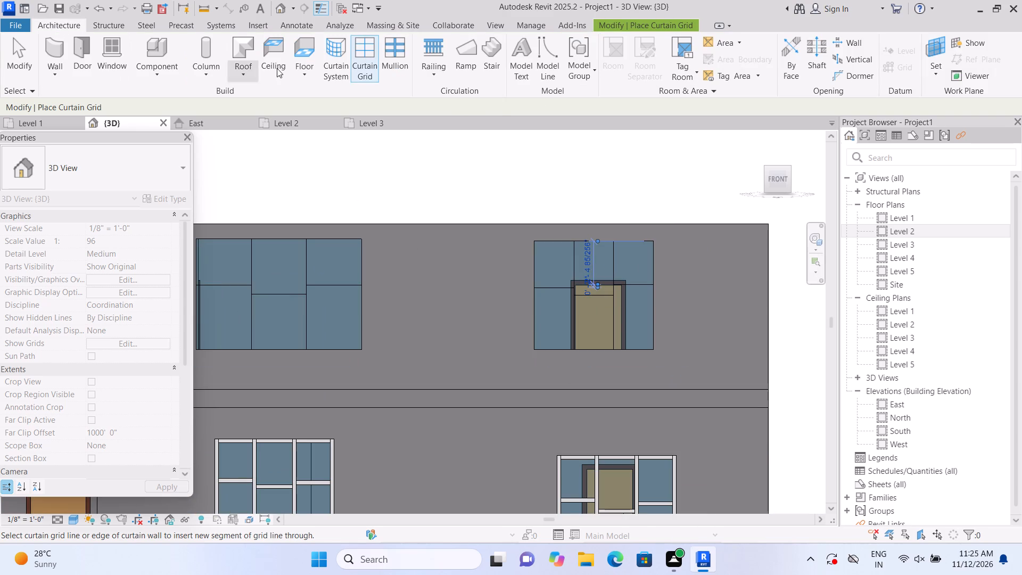
click(381, 70)
scroll(418, 85, down, 3)
scroll(511, 171, down, 3)
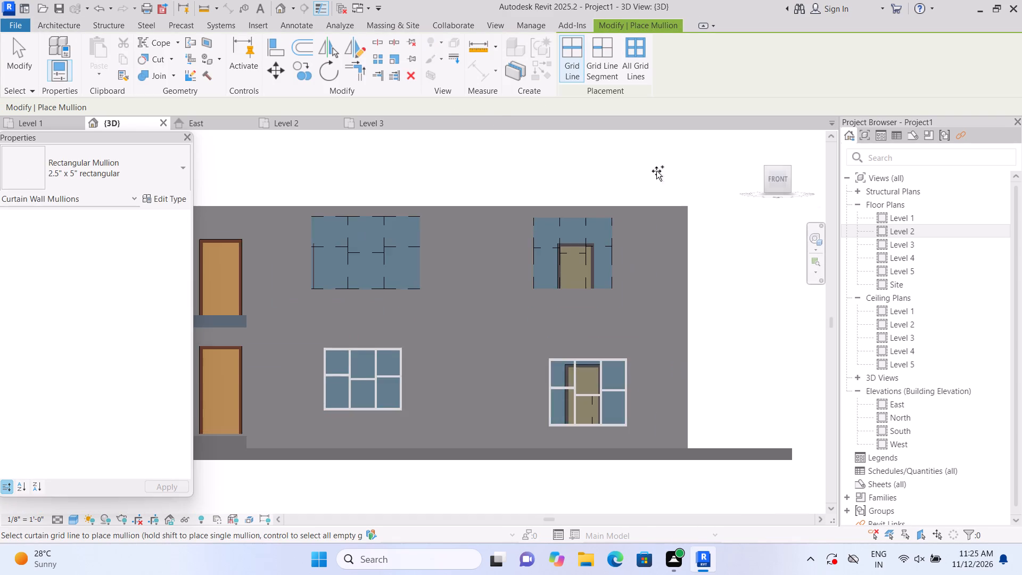
scroll(364, 289, up, 2)
click(297, 252)
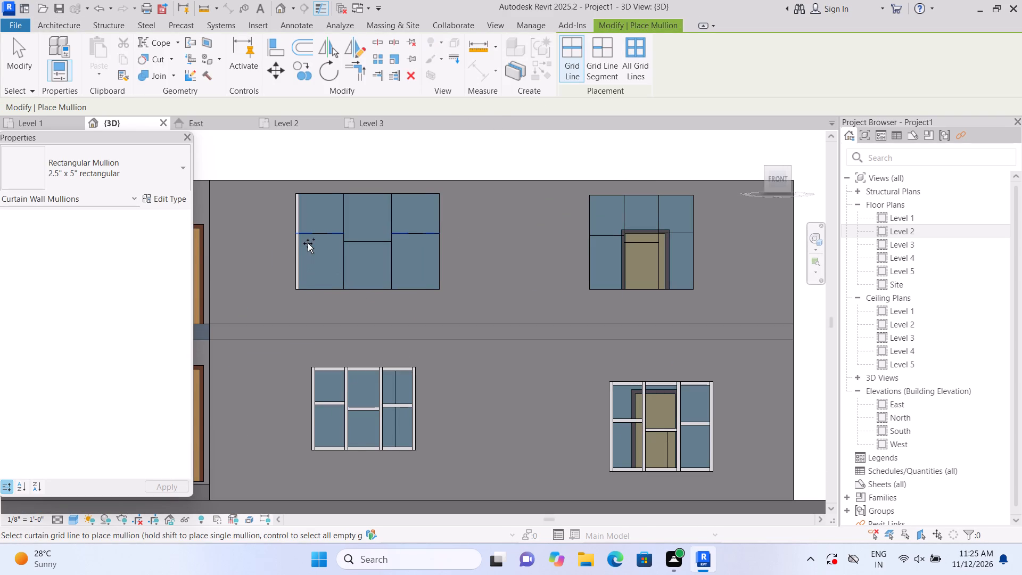
click(310, 238)
click(314, 197)
click(345, 215)
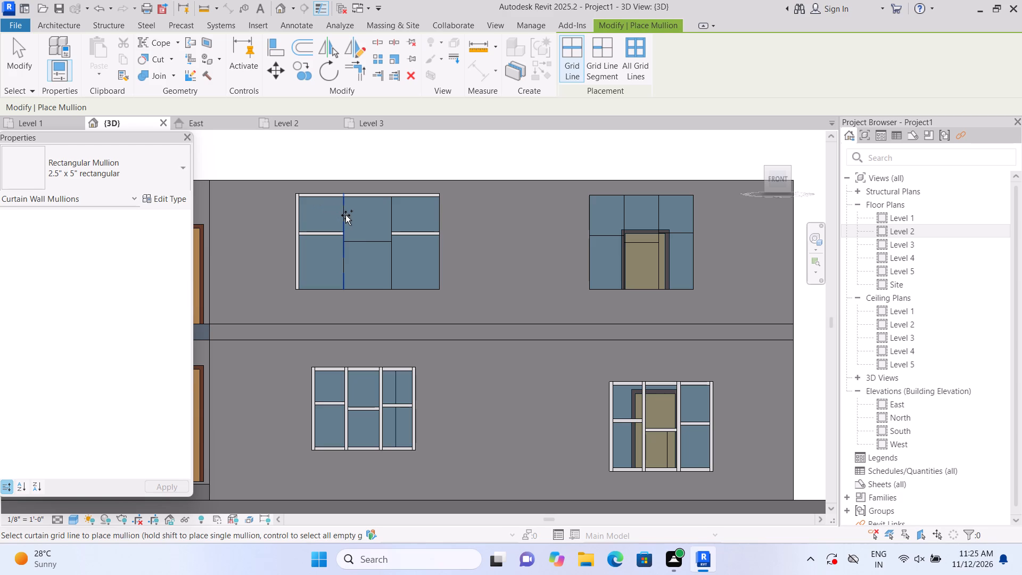
click(366, 243)
click(389, 227)
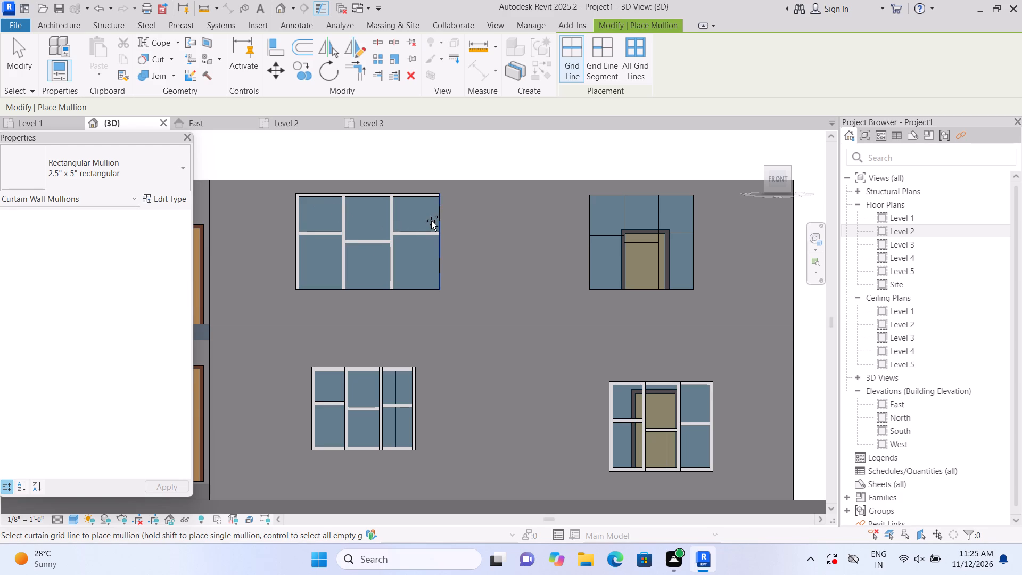
click(433, 221)
click(418, 282)
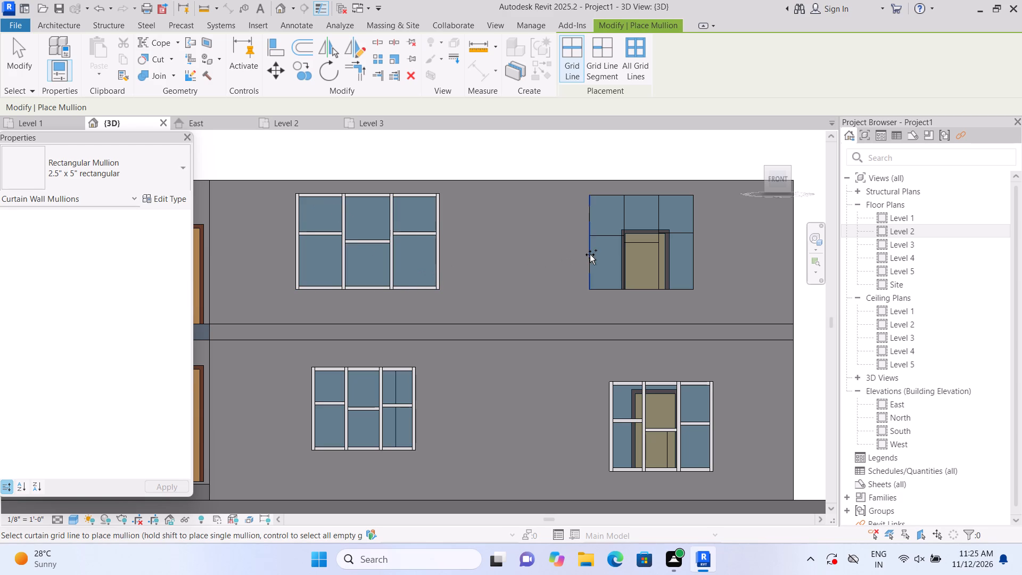
Place 2.5" x 5" rectangular mullions on all four edges and every grid line of the eastern Level 2 south curtain wall.
click(591, 254)
click(603, 202)
click(697, 215)
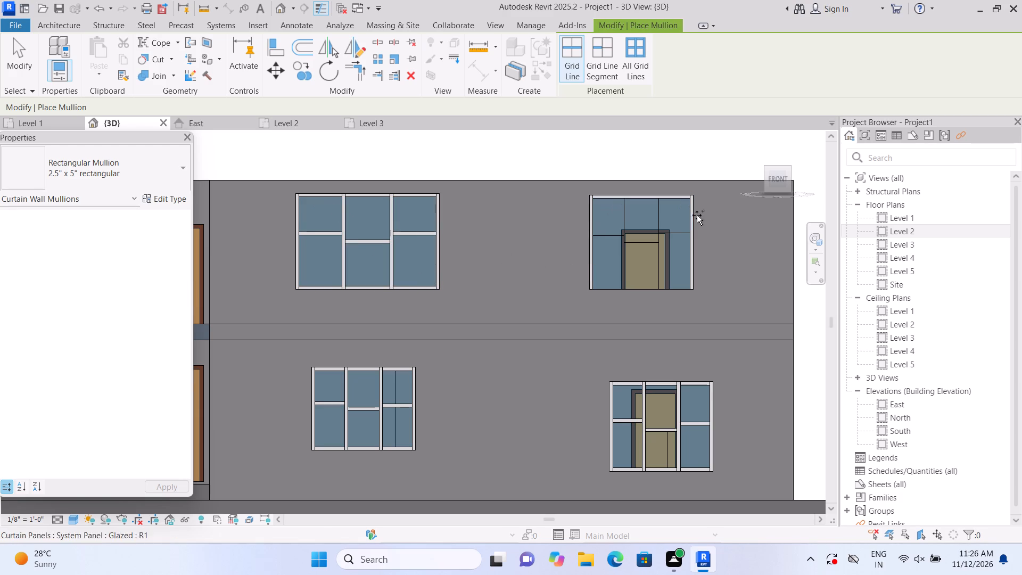
double_click(686, 280)
click(684, 292)
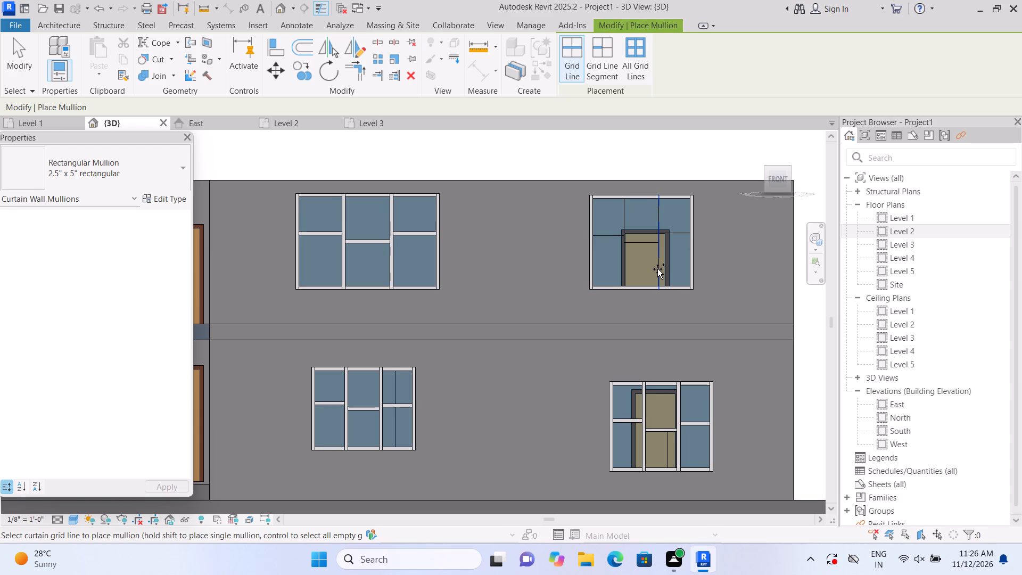
click(657, 269)
click(626, 274)
click(596, 233)
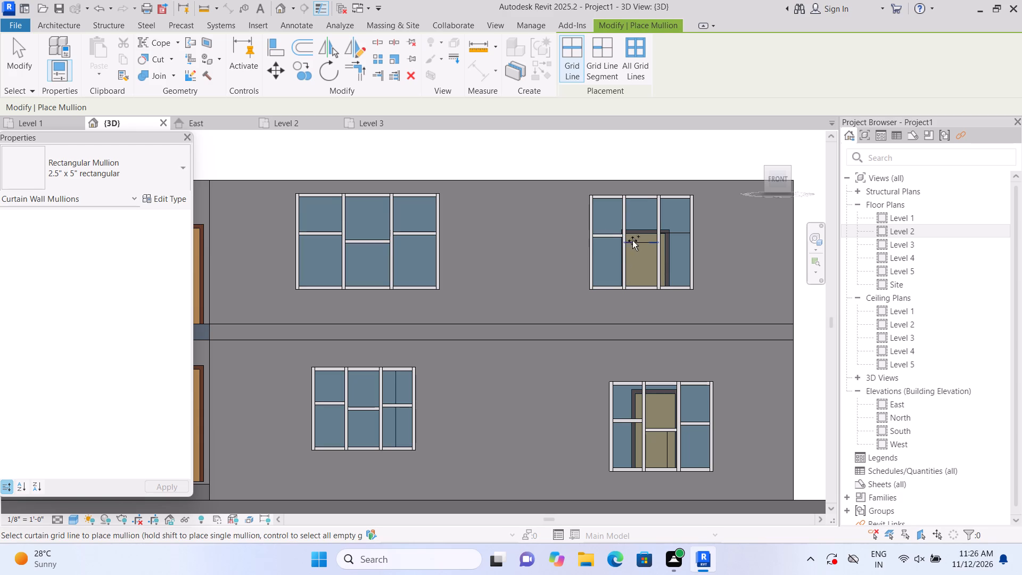
click(638, 239)
click(669, 231)
scroll(670, 232, down, 4)
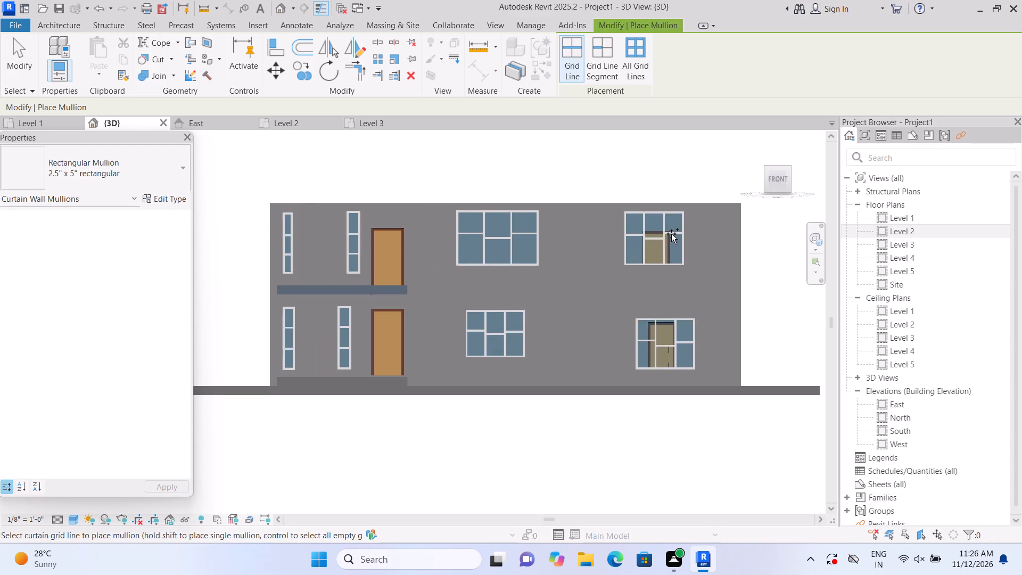
key(Escape)
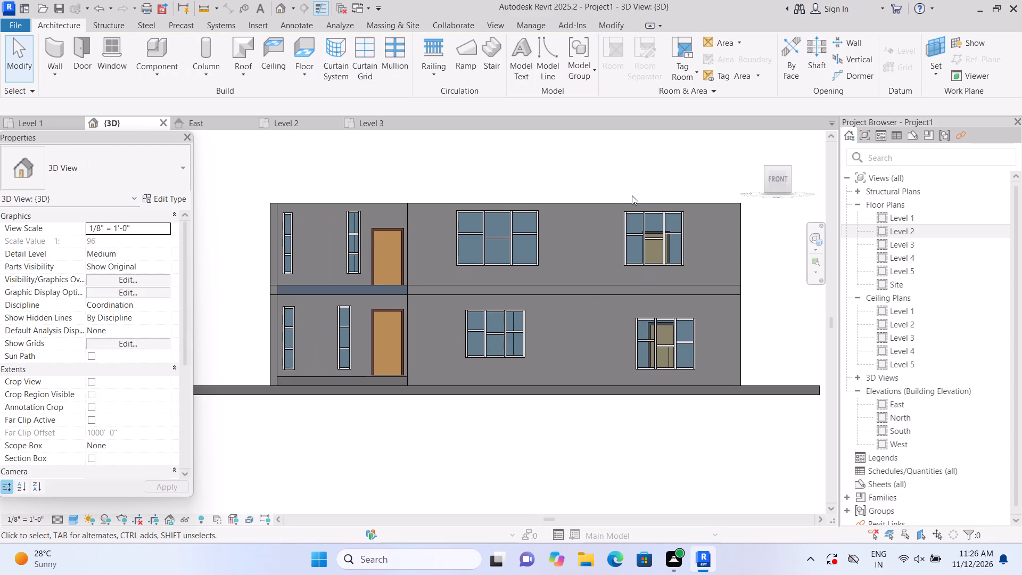
Narrow the wider Level 2 curtain wall to 6'-6", starting 6'-0" from the wall corner, aligning both sides with the window below.
scroll(567, 245, up, 3)
click(450, 265)
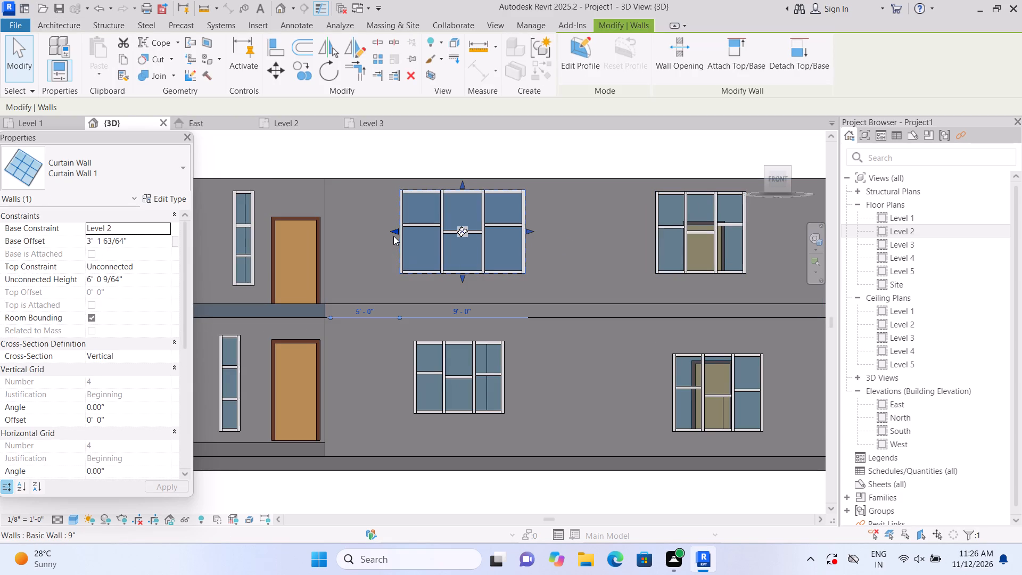
drag(392, 231, 413, 234)
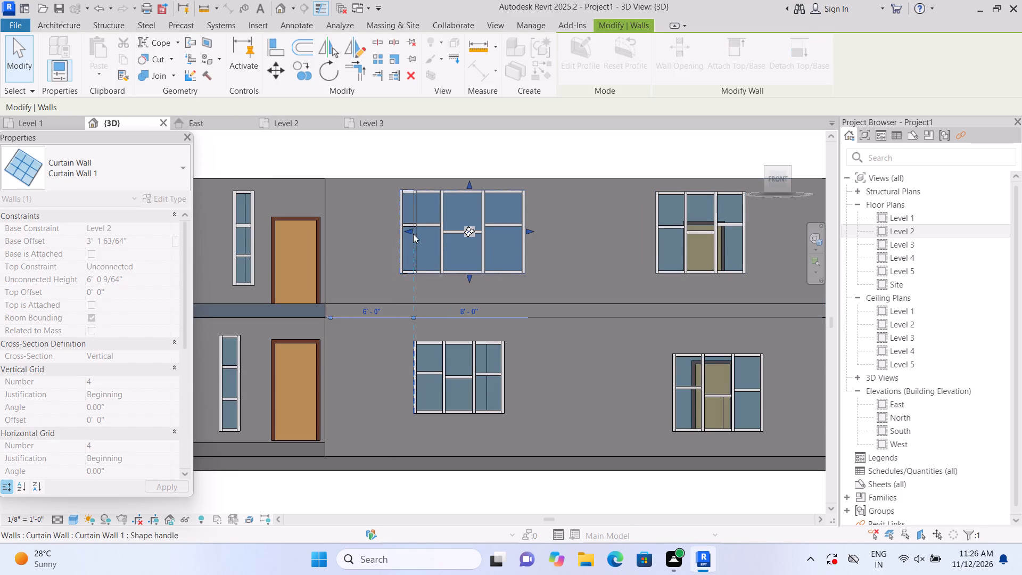
drag(533, 231, 526, 233)
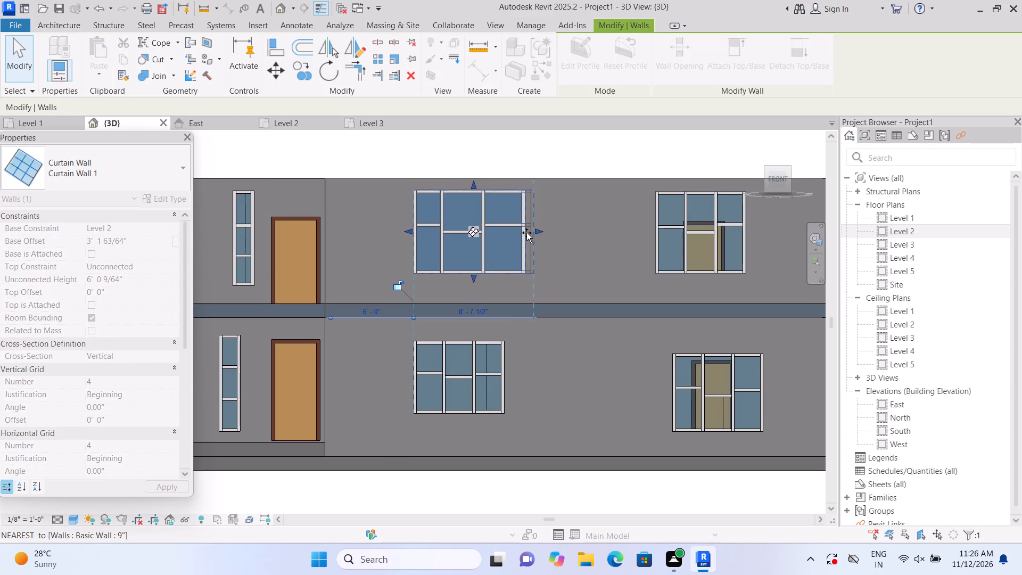
drag(526, 233, 513, 238)
scroll(516, 296, up, 1)
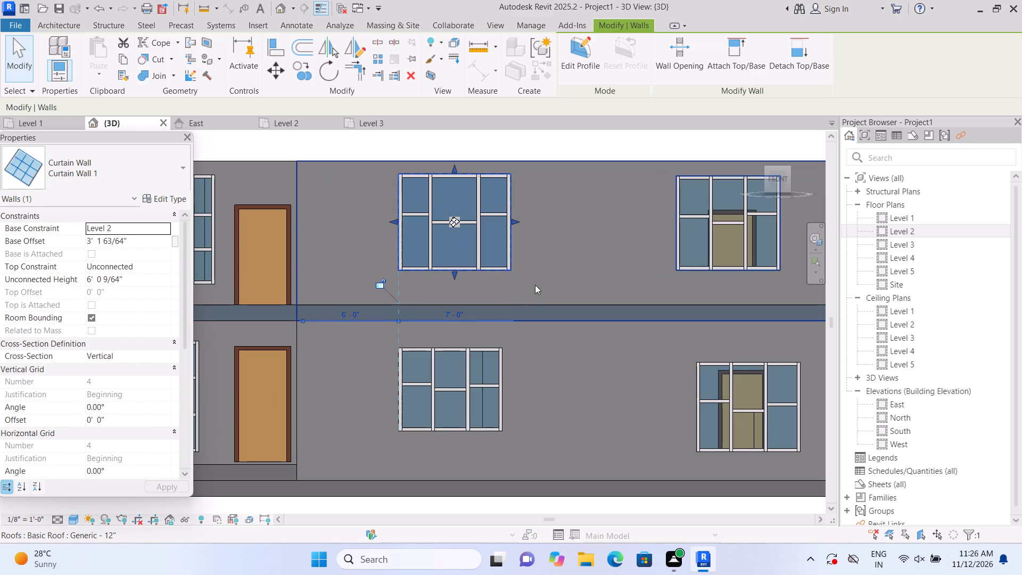
scroll(530, 284, up, 1)
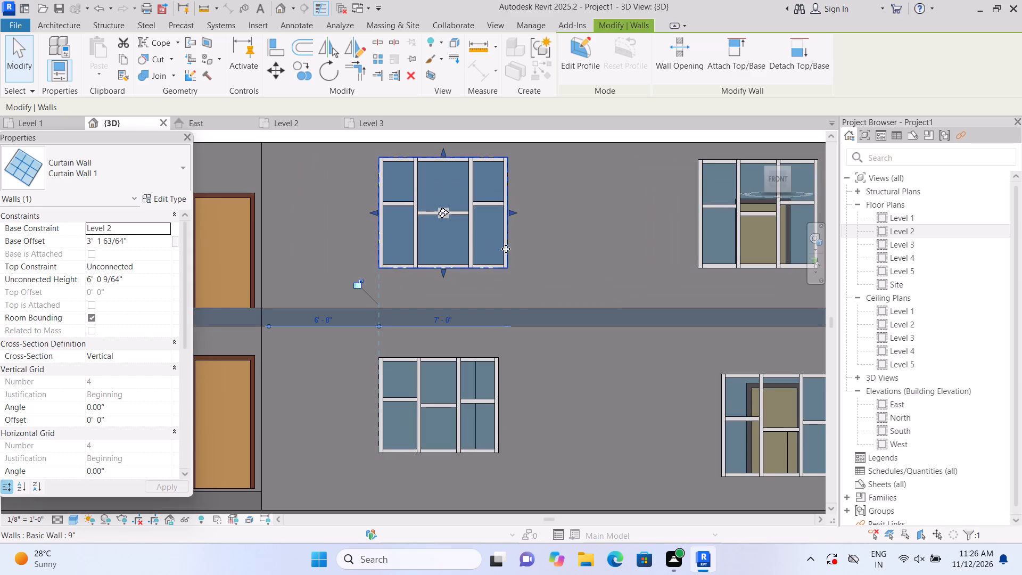
drag(515, 210, 494, 225)
click(494, 225)
scroll(524, 284, down, 4)
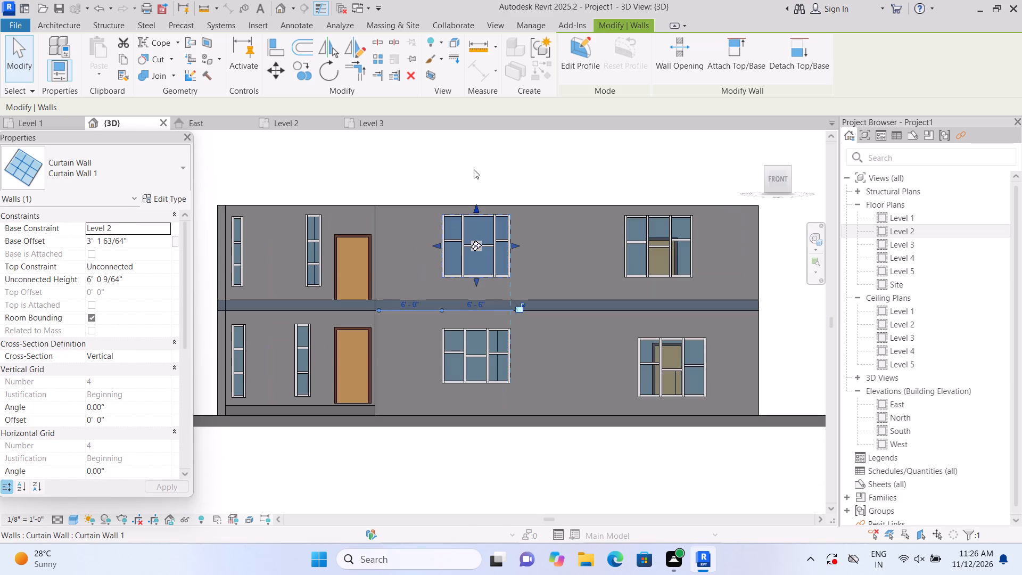
click(474, 169)
Select the horizontal mullion in the middle bay of the narrowed Level 2 window.
scroll(493, 208, up, 2)
scroll(454, 257, up, 2)
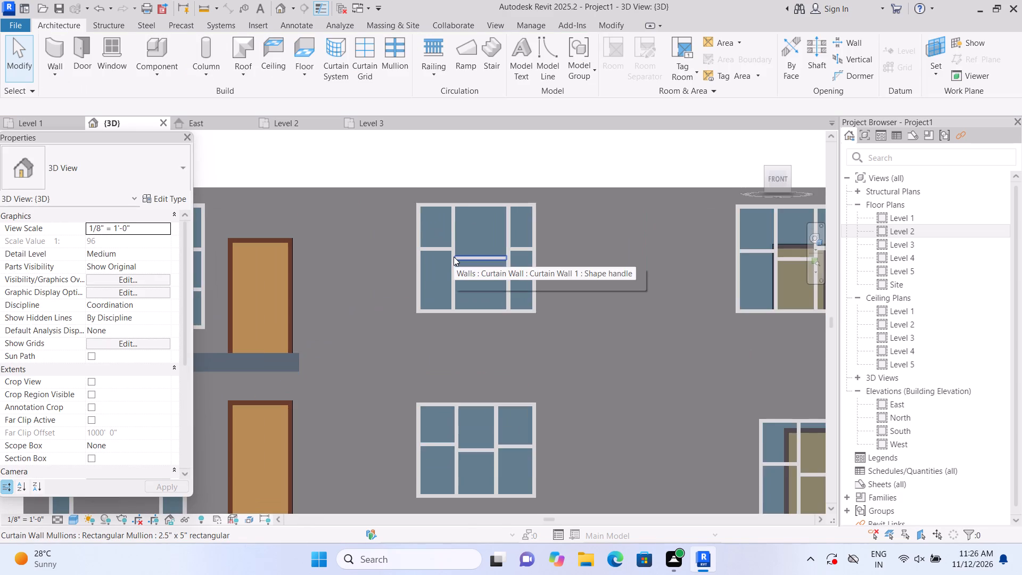
click(454, 257)
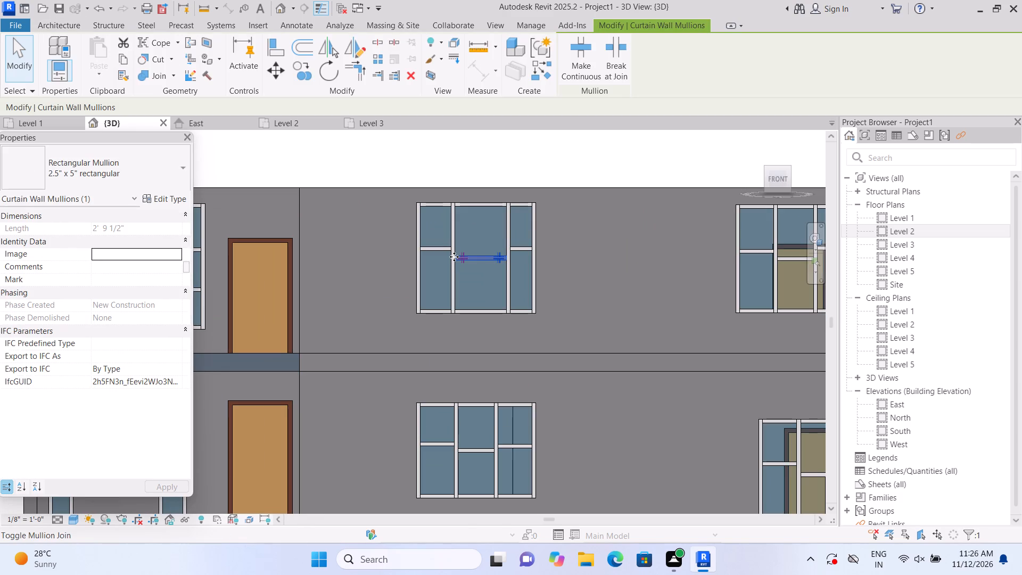
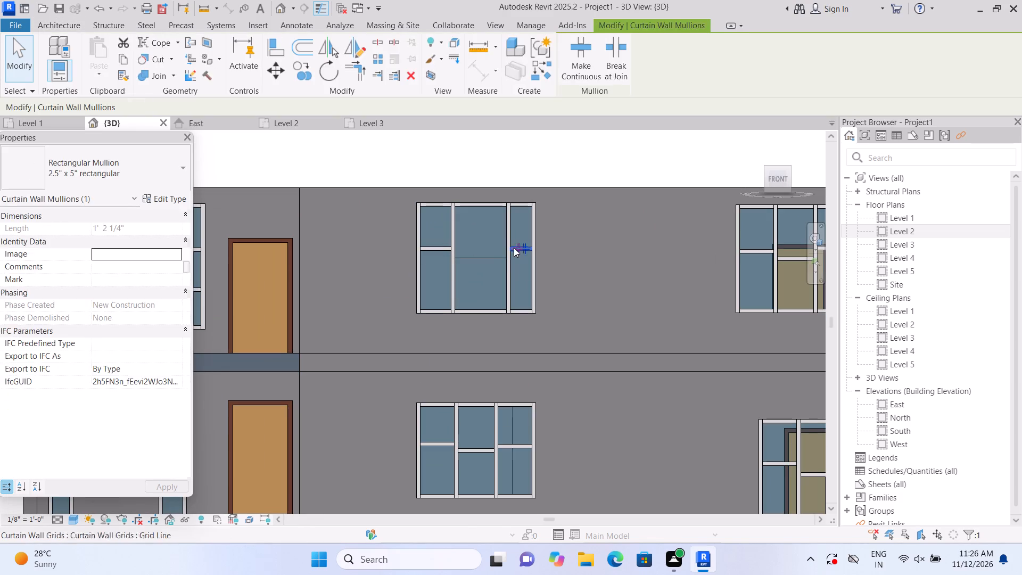
Delete the horizontal mullion in the narrowed Level 2 window's eastern bay and all segments of the vertical mullion between the middle and eastern bays.
click(508, 245)
key(Delete)
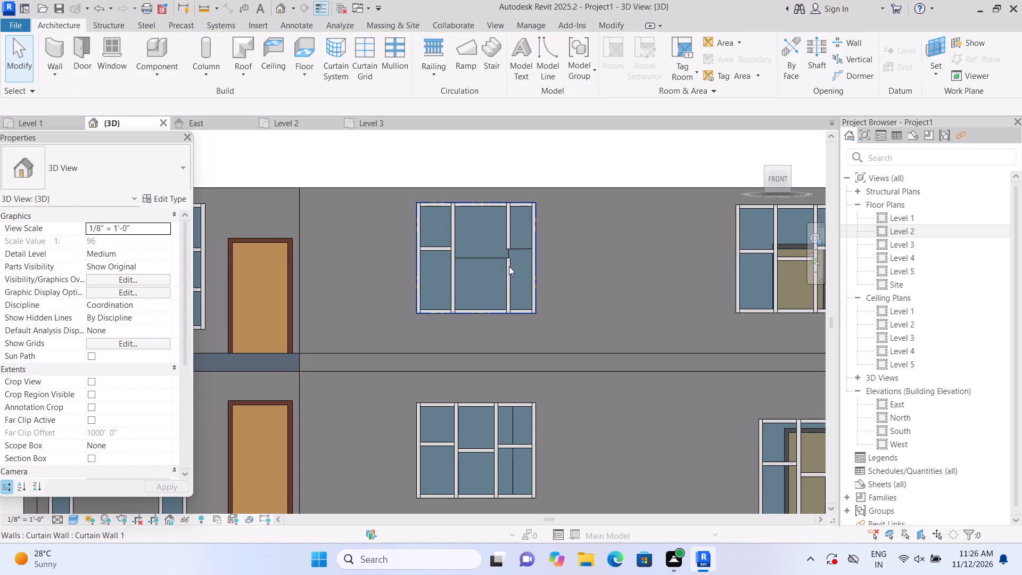
click(507, 231)
click(555, 232)
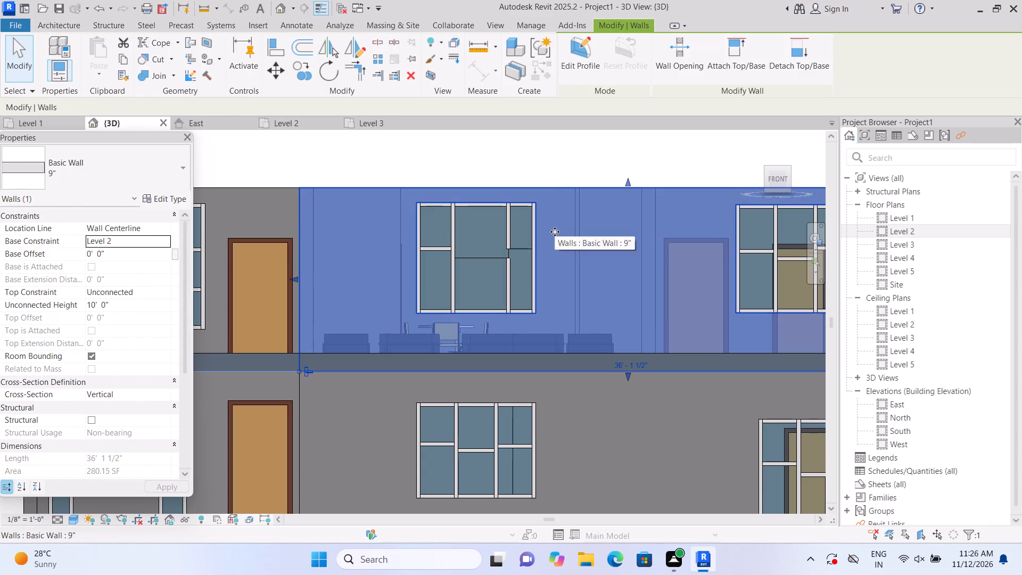
click(549, 183)
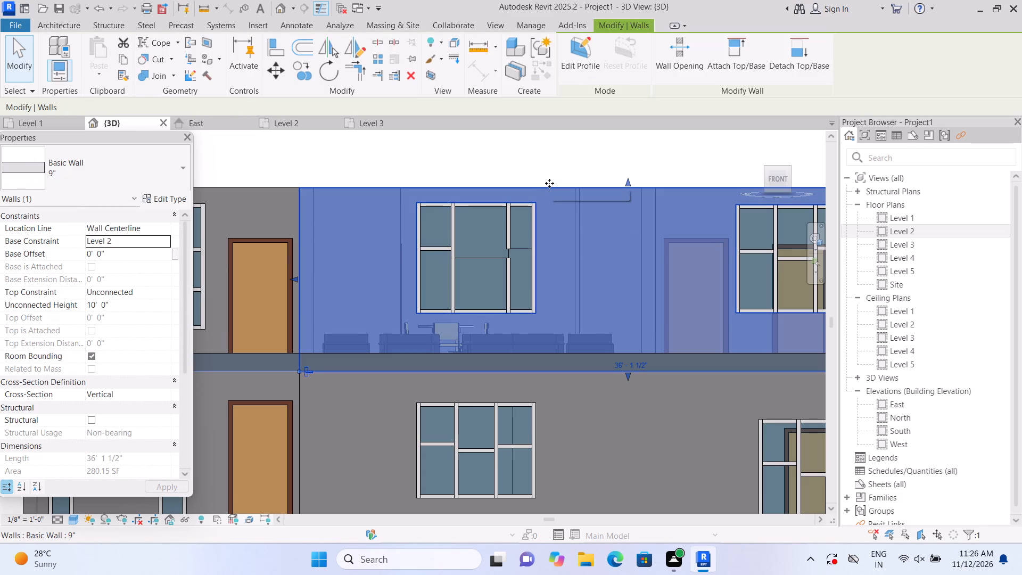
key(Escape)
scroll(442, 269, up, 2)
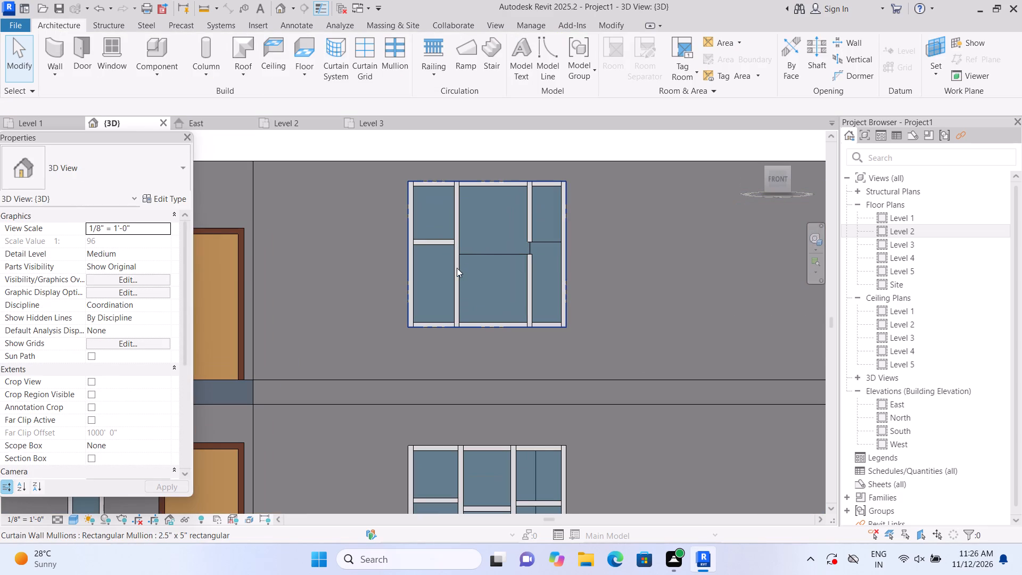
click(534, 224)
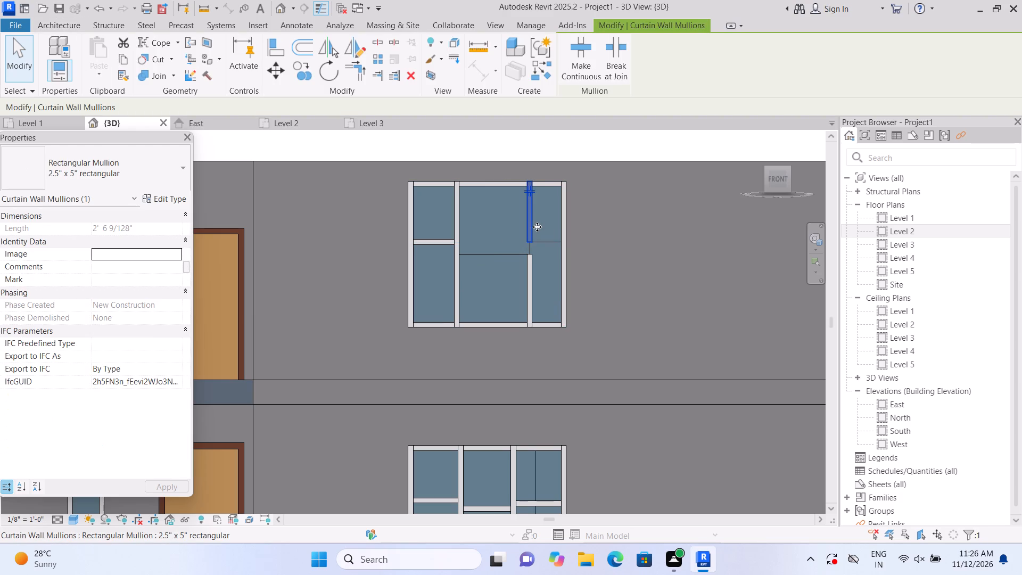
key(Delete)
click(535, 281)
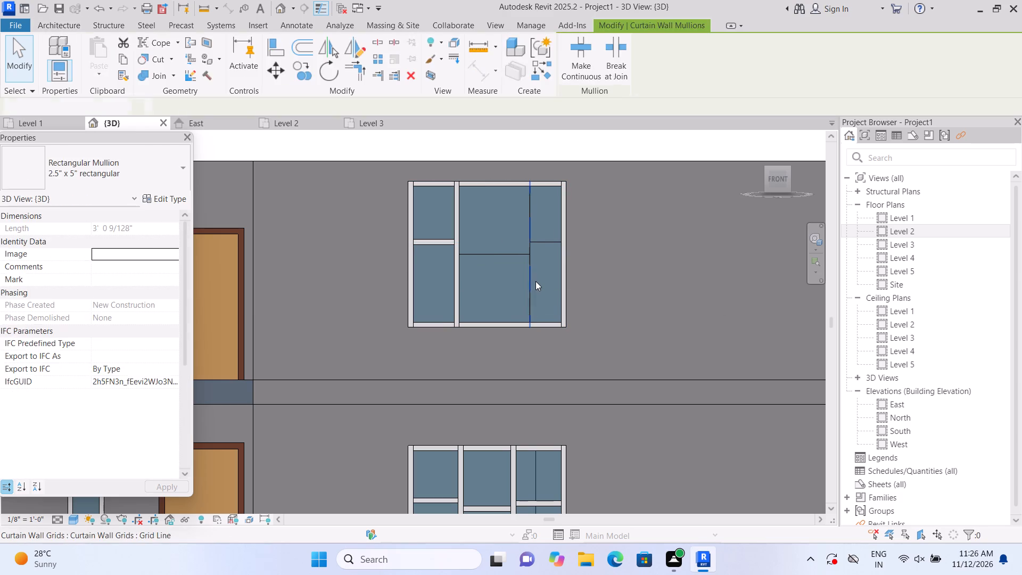
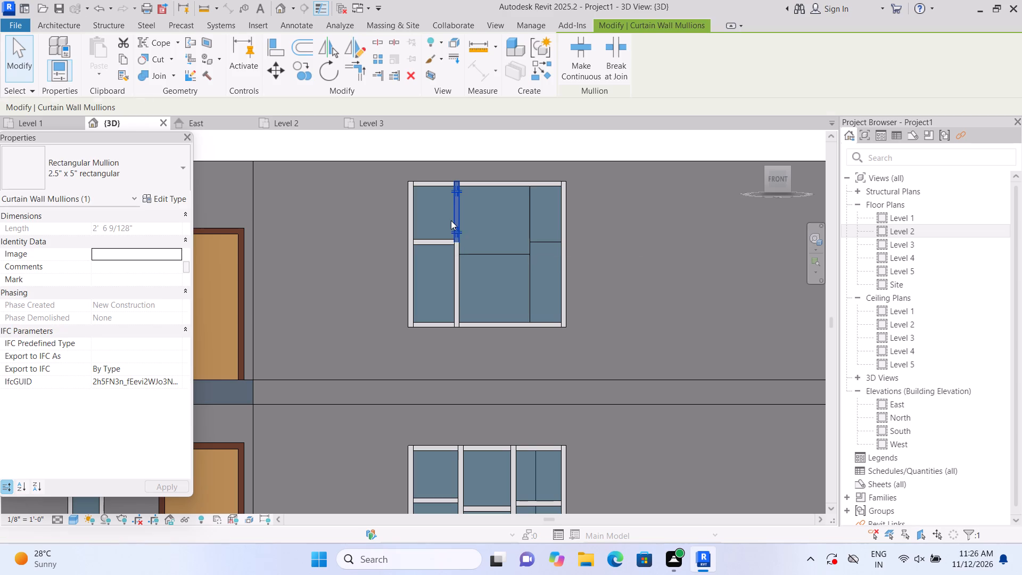
Delete the upper and lower segments of the vertical mullion between the Level 2 window's western and middle bays.
key(Delete)
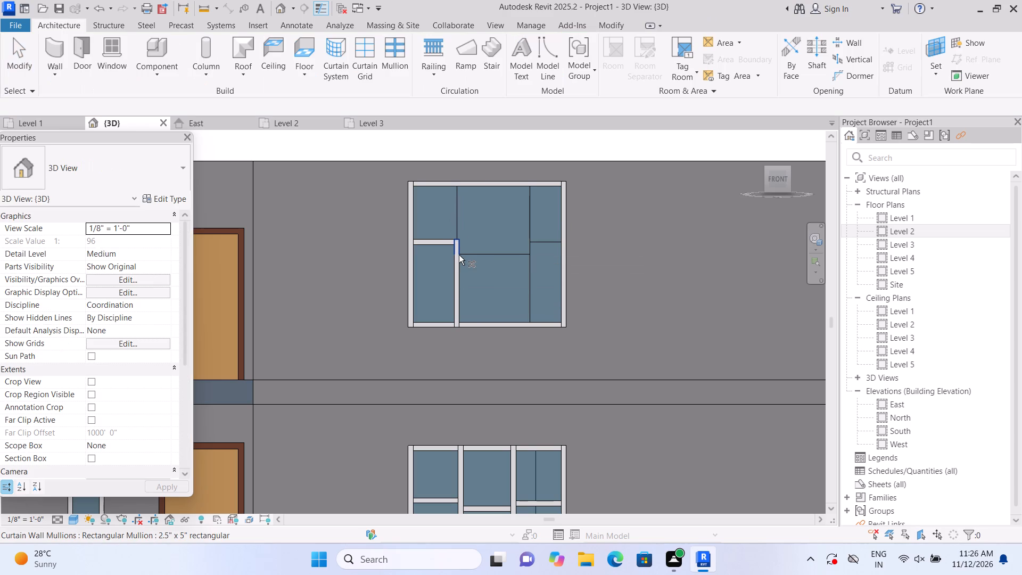
click(459, 255)
key(Delete)
Select the horizontal mullion in the Level 2 window's western bay.
click(455, 248)
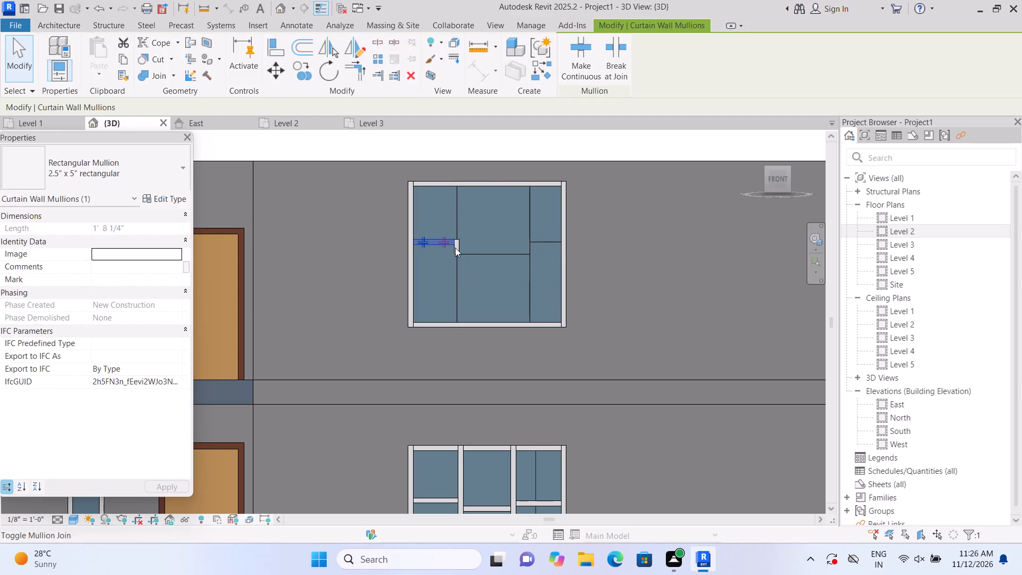
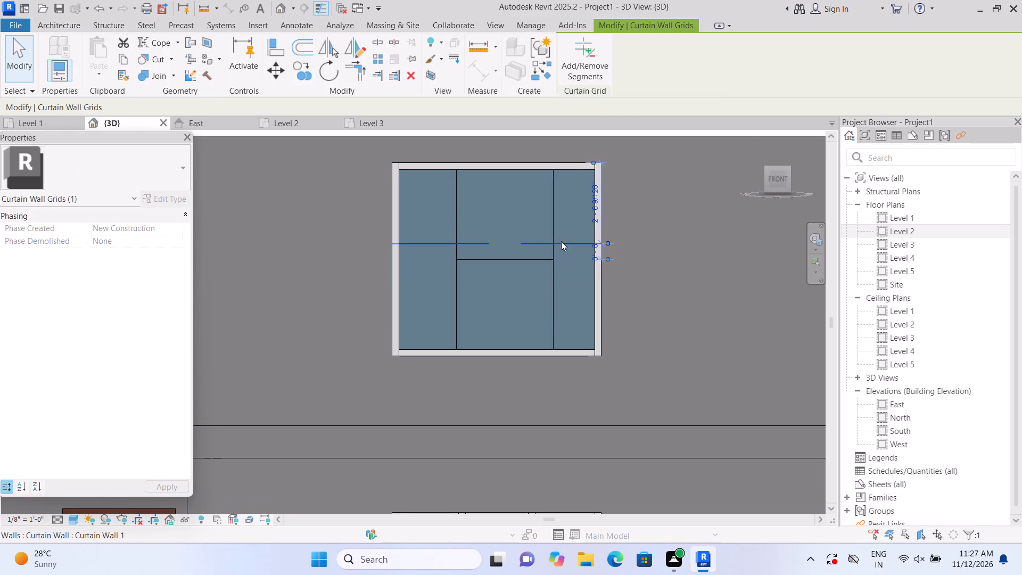
Select the vertical curtain grid line between the Level 2 window's middle and eastern bays.
click(554, 233)
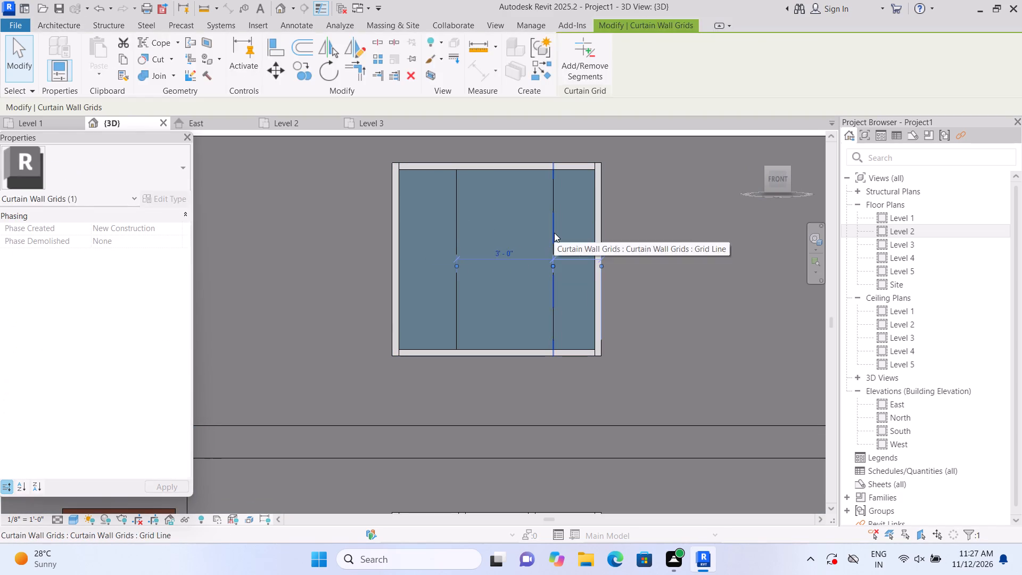
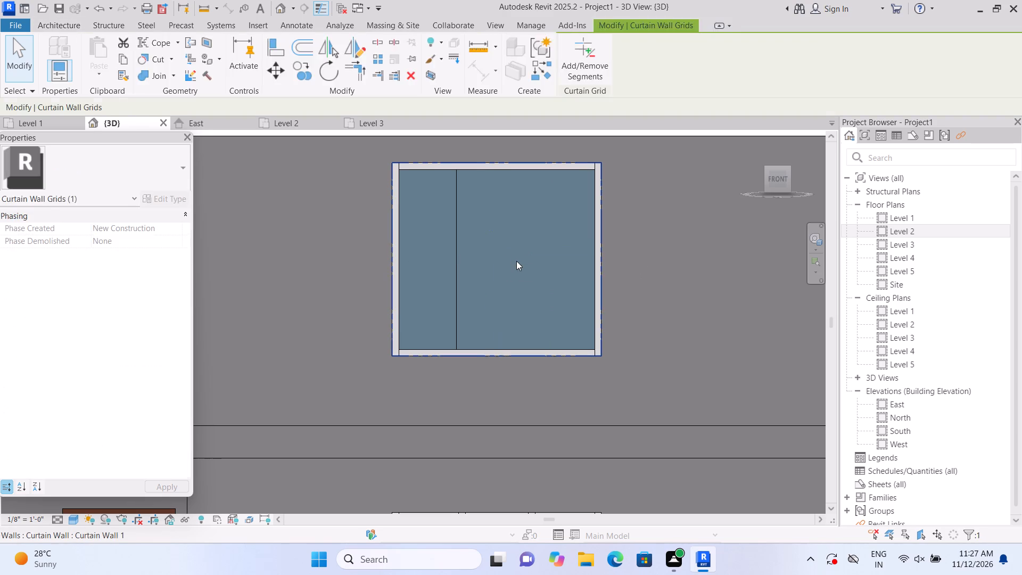
Place a full-height vertical curtain grid line in the Level 2 south window, 2'-3" from its eastern edge.
click(375, 72)
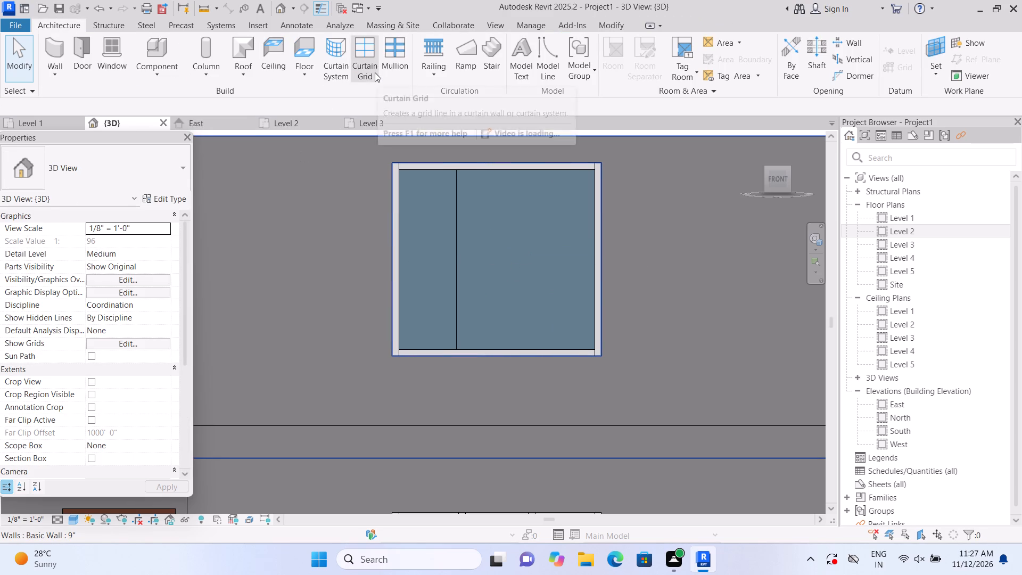
click(615, 166)
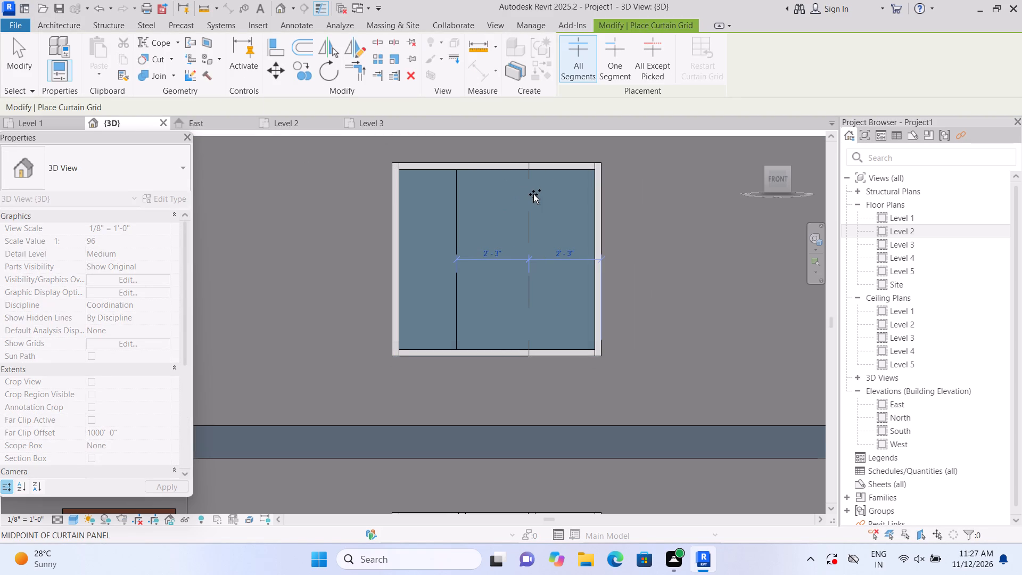
click(533, 194)
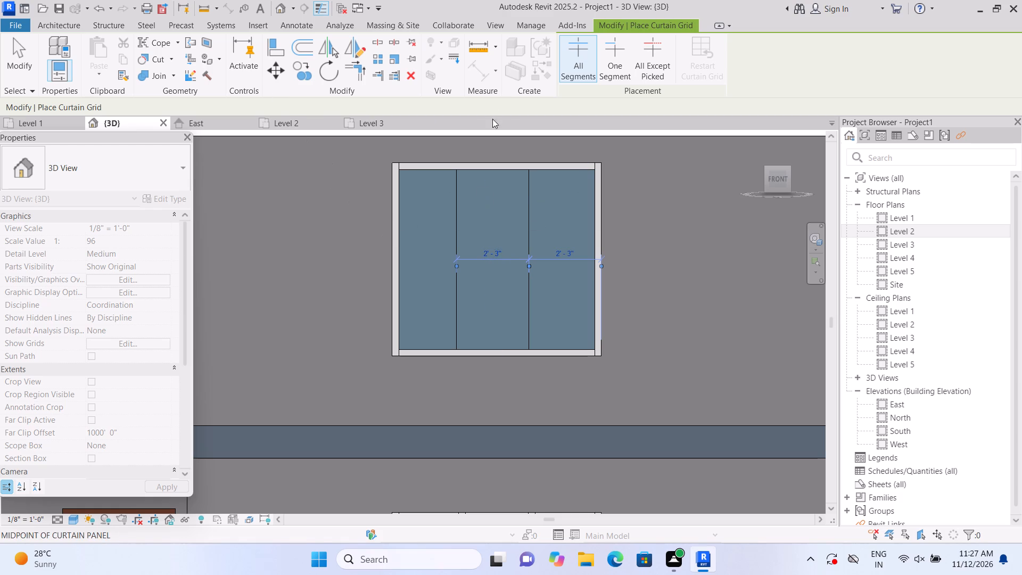
Divide each bay with a one-segment horizontal grid line, the middle bay at mid-height and the two side bays about 4" higher.
click(627, 76)
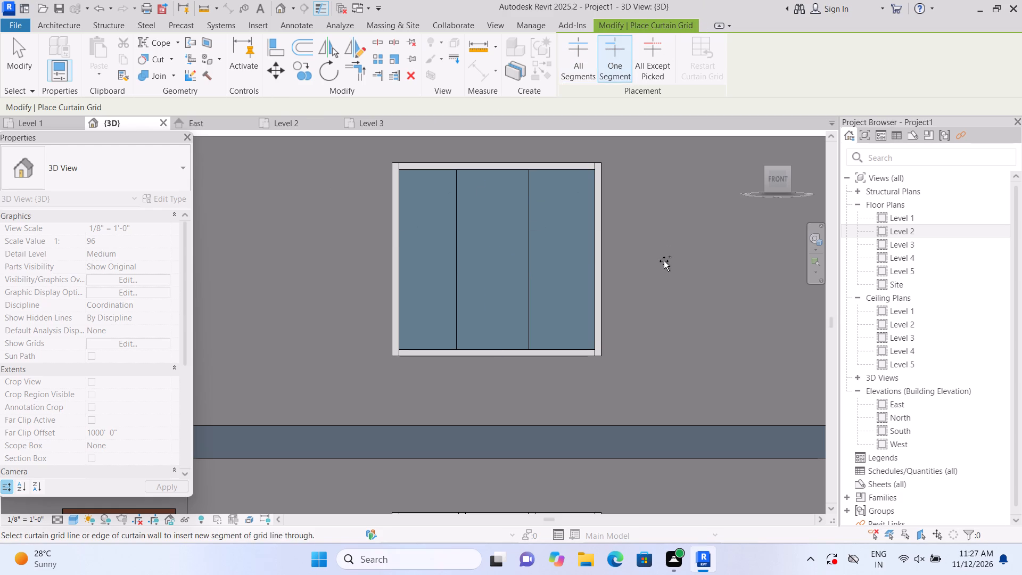
scroll(658, 261, up, 1)
click(463, 265)
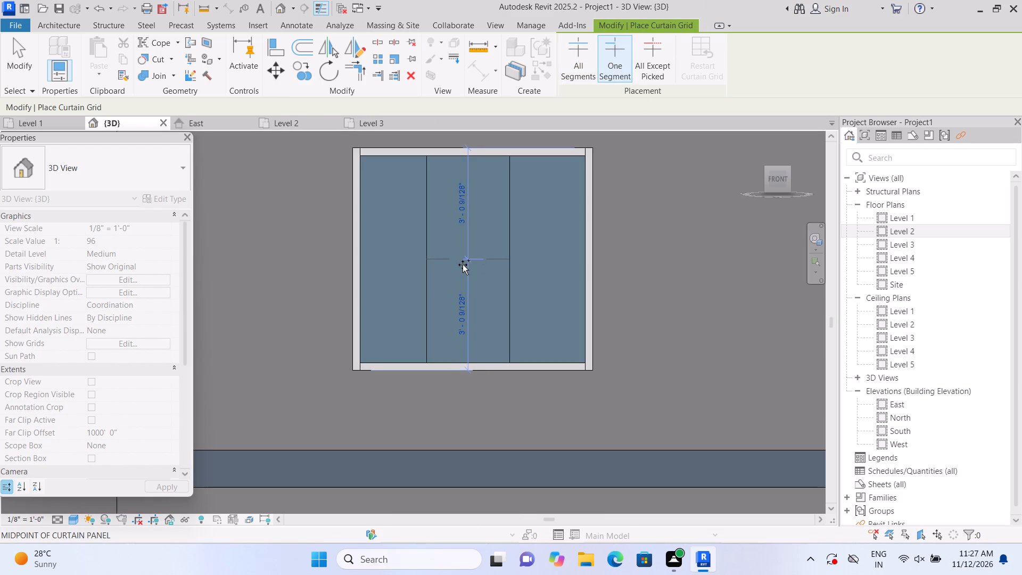
click(407, 247)
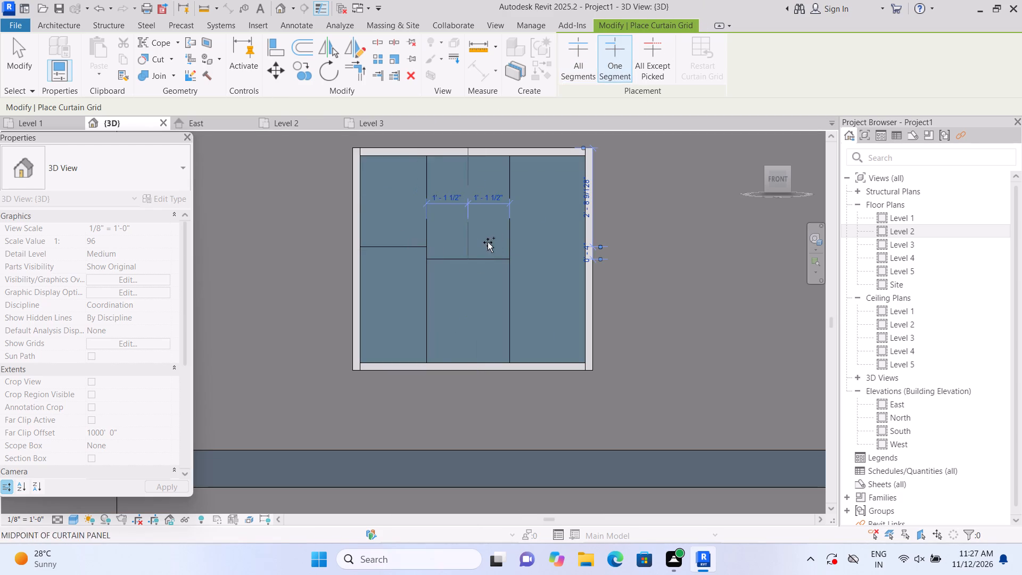
click(523, 242)
scroll(530, 232, down, 4)
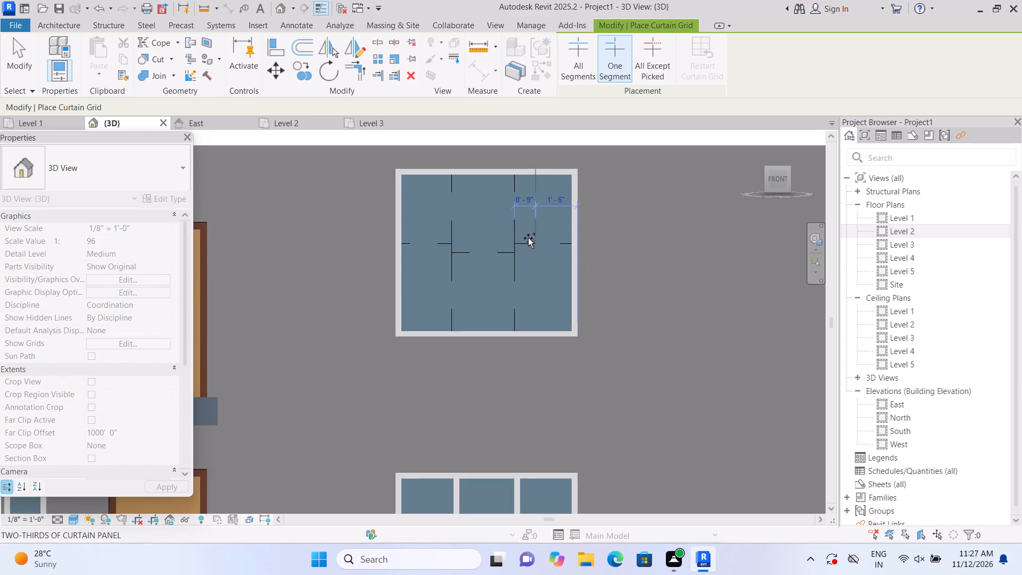
scroll(528, 238, down, 4)
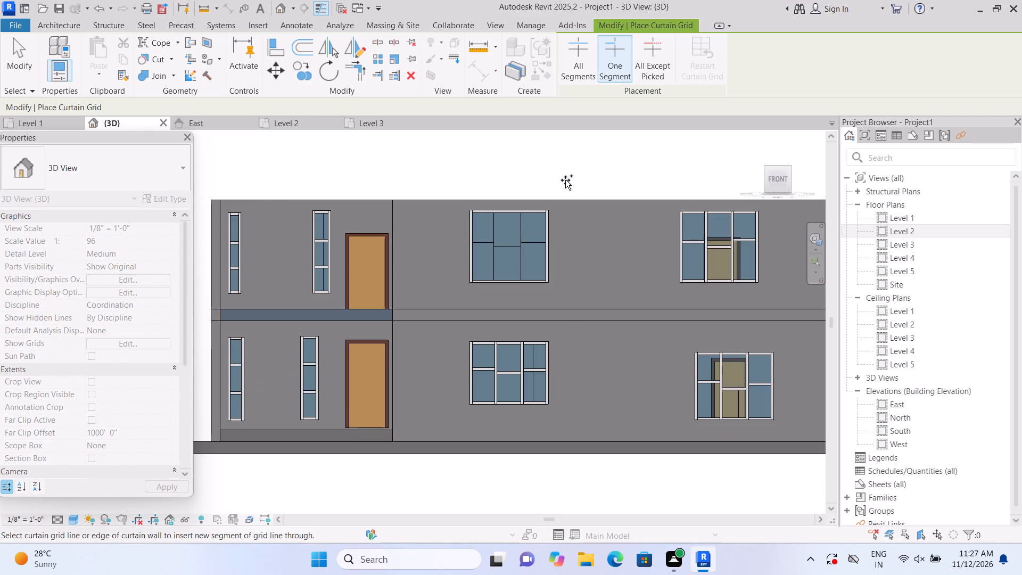
key(Escape)
Add 2.5" x 5" rectangular mullions to all the interior vertical and horizontal grid lines of the Level 2 south window.
click(390, 76)
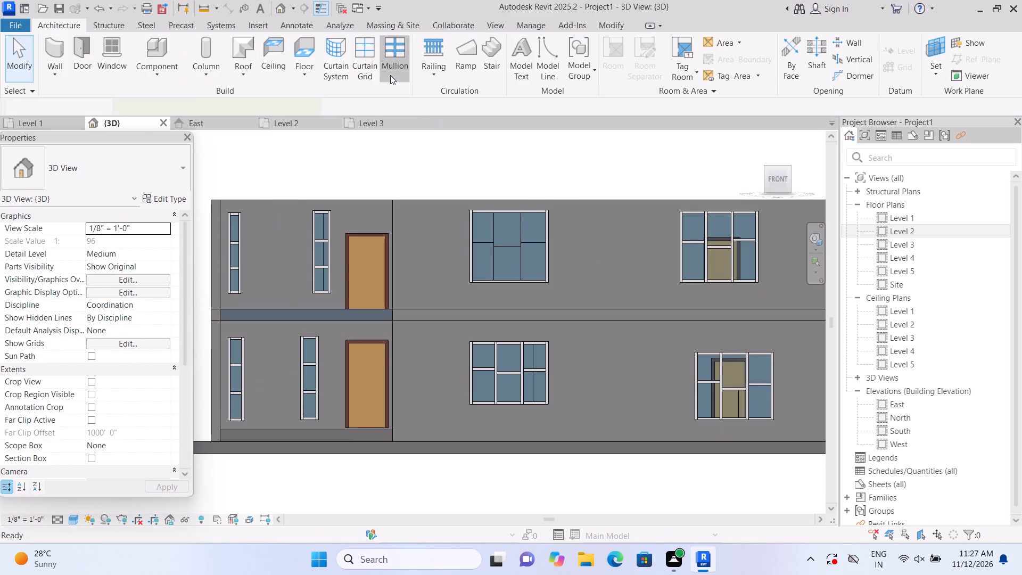
scroll(489, 220, up, 1)
click(489, 233)
click(485, 243)
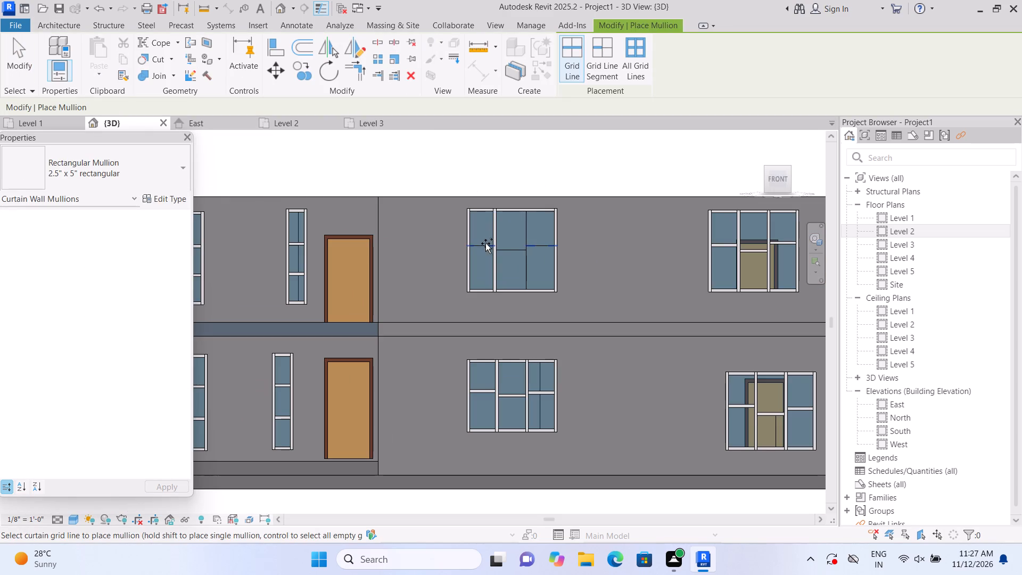
click(517, 250)
double_click(529, 232)
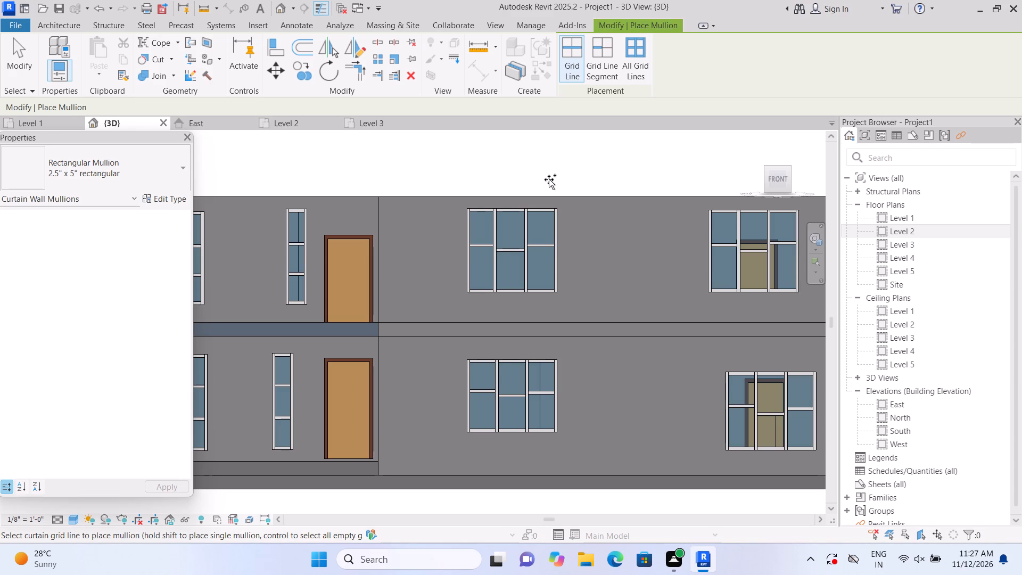
key(Escape)
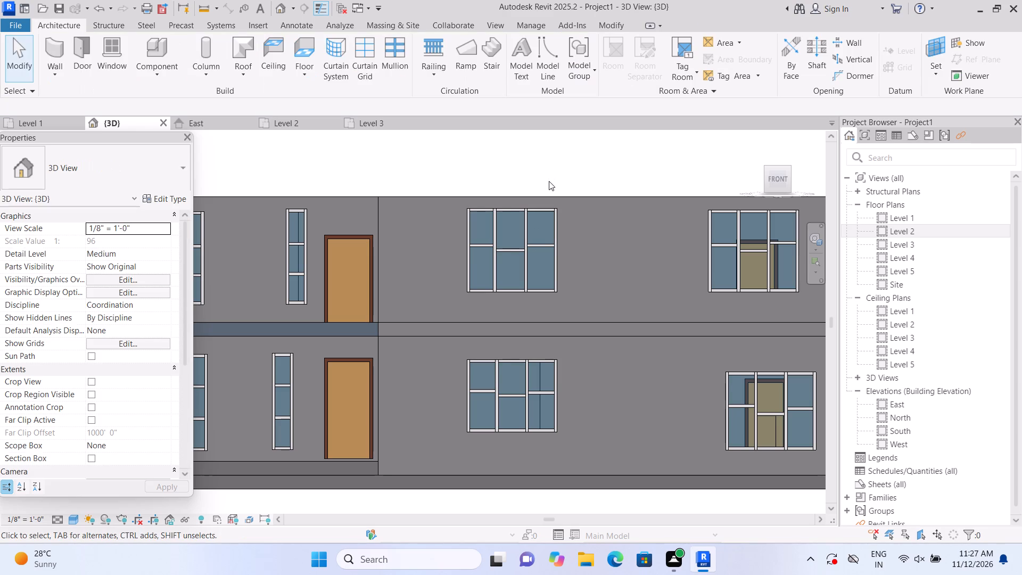
Examine the south facade and then the whole house in isometric view, comparing the Level 2 windows with those below.
scroll(526, 165, down, 3)
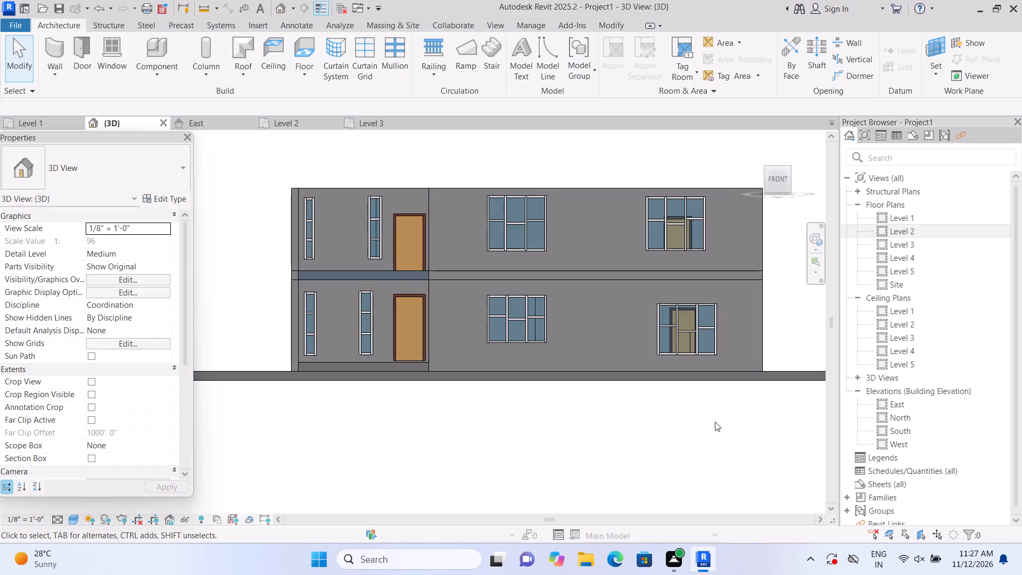
scroll(739, 272, up, 3)
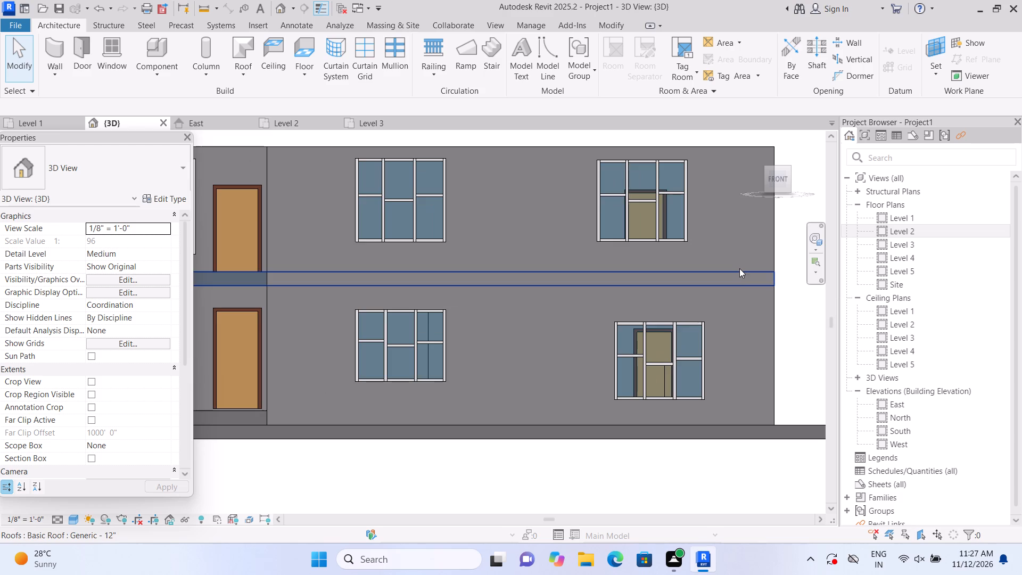
scroll(739, 268, up, 1)
scroll(798, 328, down, 4)
scroll(796, 329, up, 1)
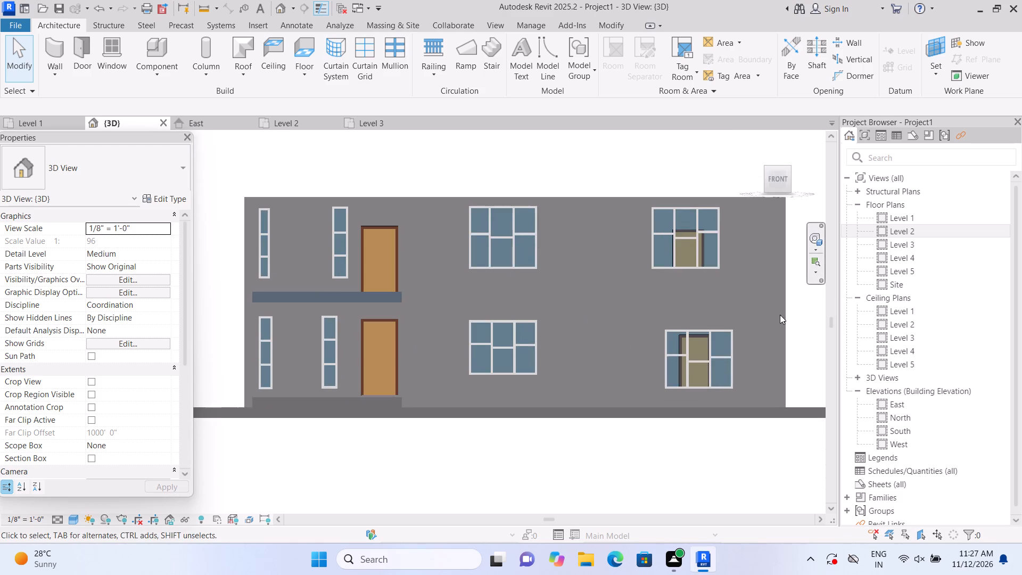
click(754, 136)
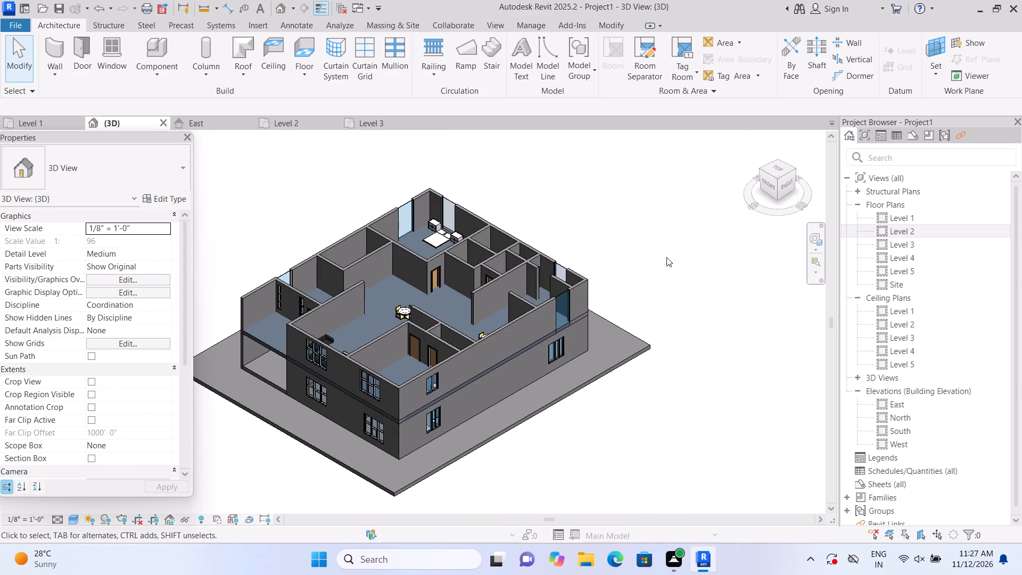
scroll(229, 439, up, 4)
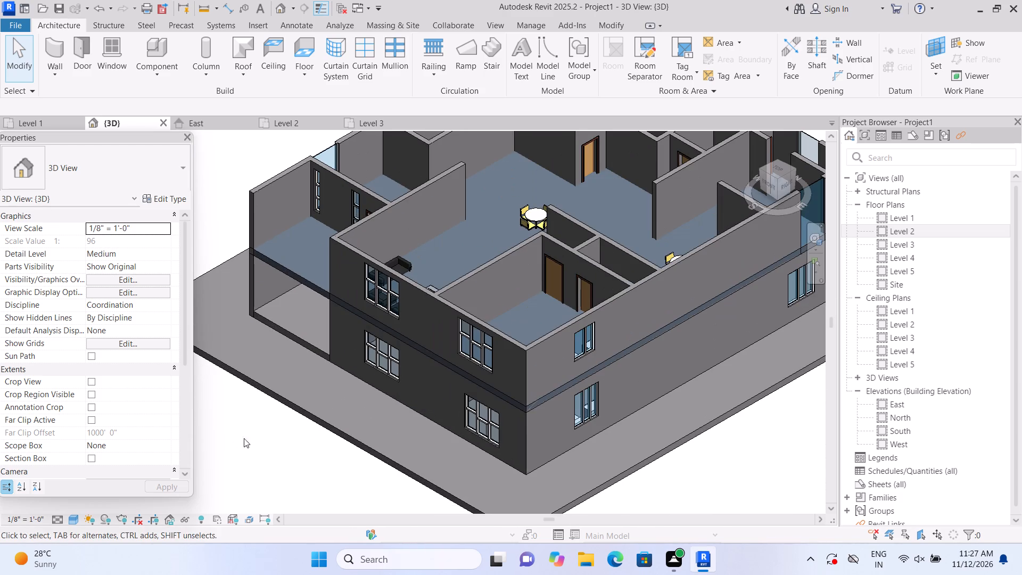
scroll(374, 349, up, 3)
scroll(338, 444, down, 2)
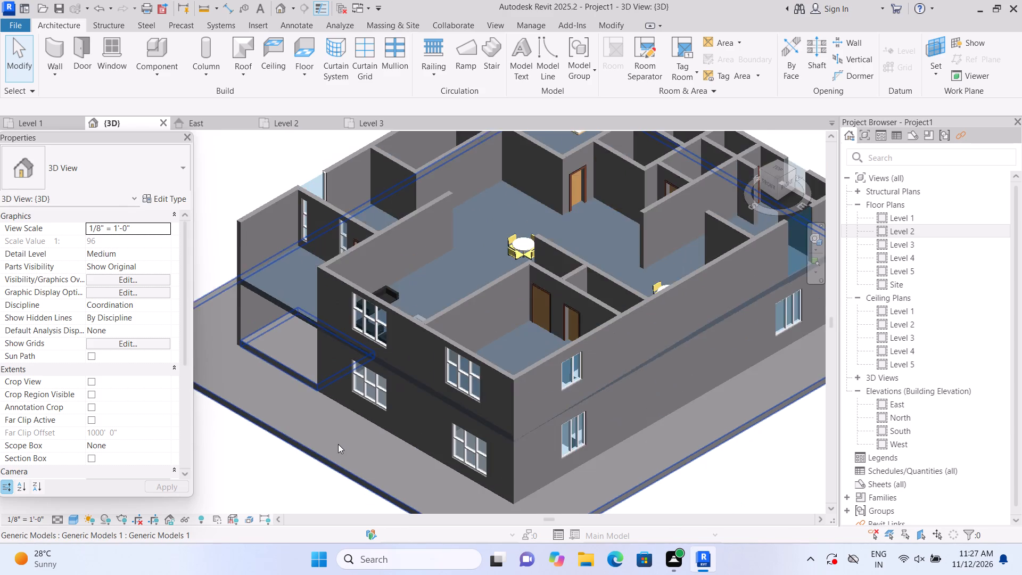
scroll(338, 444, down, 3)
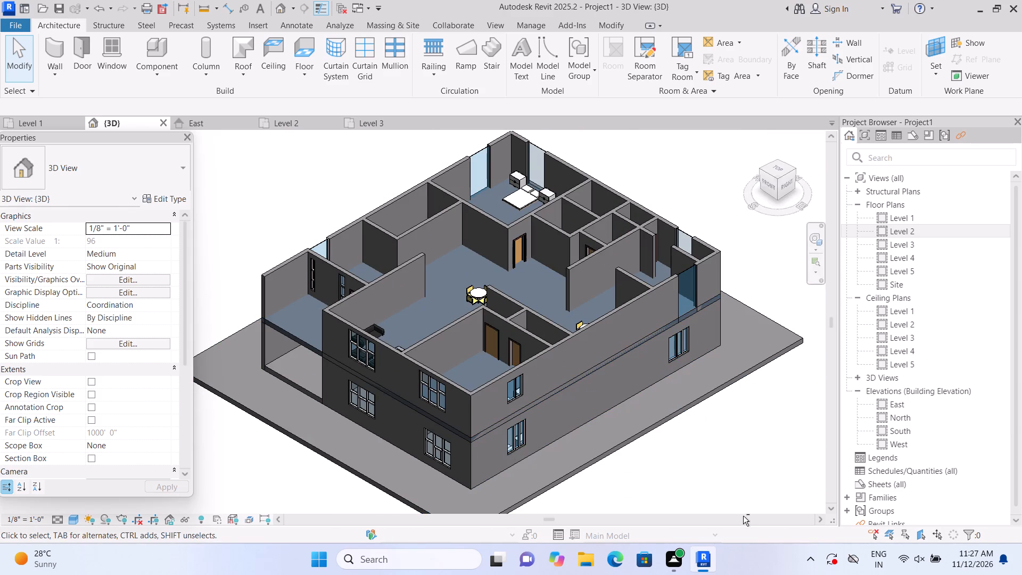
shift+middle_click(743, 516)
shift+scroll(742, 515, down, 1)
scroll(646, 464, down, 2)
shift+scroll(595, 491, up, 1)
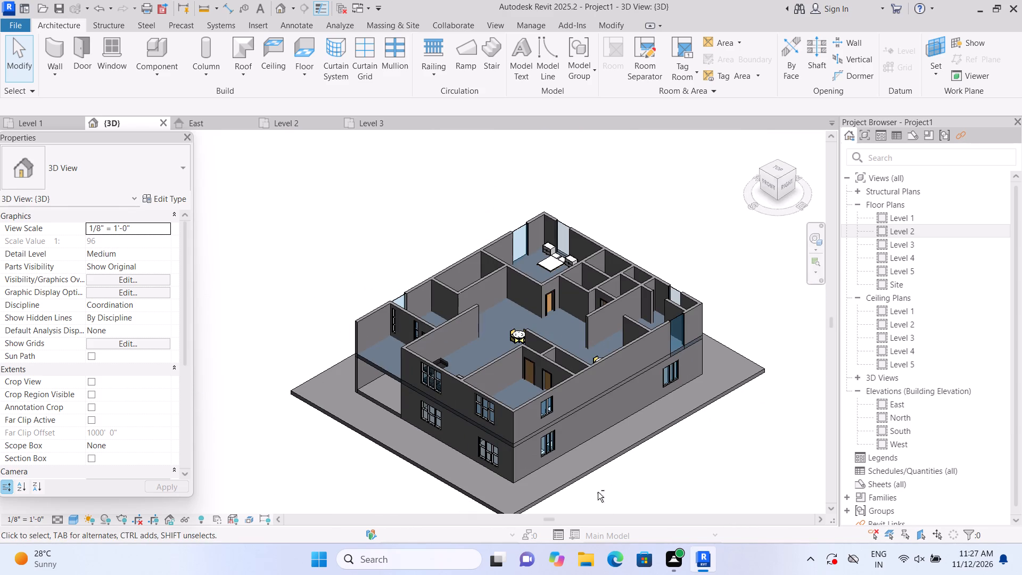
shift+scroll(598, 492, up, 2)
scroll(663, 475, up, 1)
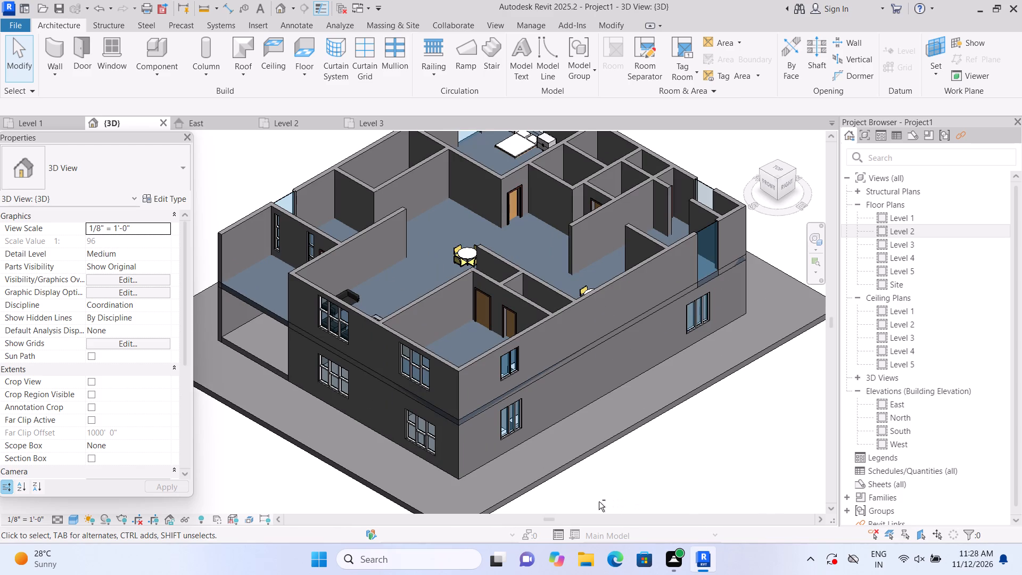
shift+scroll(657, 475, up, 1)
shift+scroll(928, 341, up, 1)
Resize the Level 2 curtain wall near the east facade's northern end to about 3'-4 1/2" base offset and 5'-1 3/4" height.
shift+middle_drag(649, 413, 633, 409)
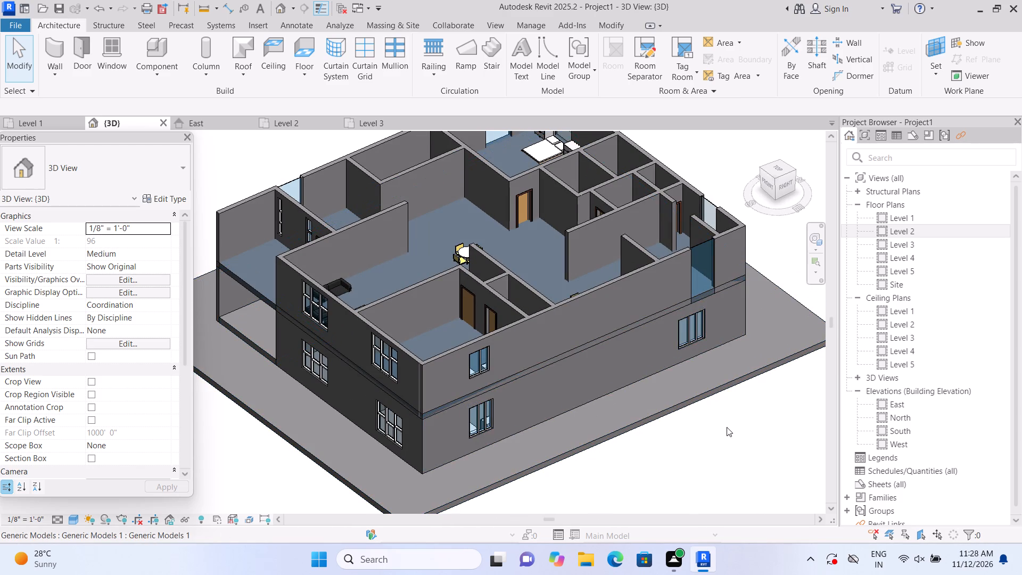
shift+middle_drag(684, 439, 622, 439)
scroll(677, 380, up, 1)
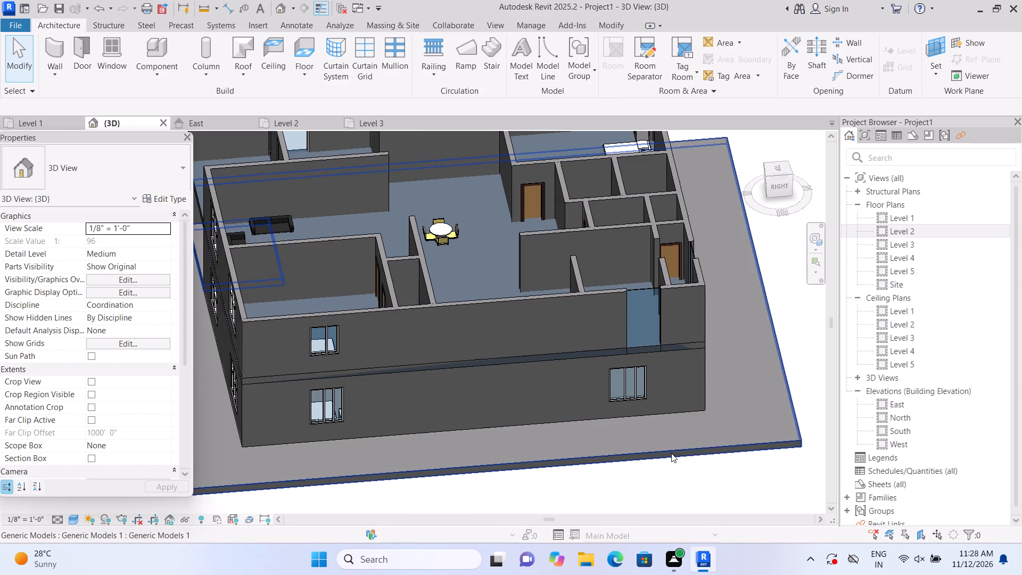
scroll(738, 446, down, 2)
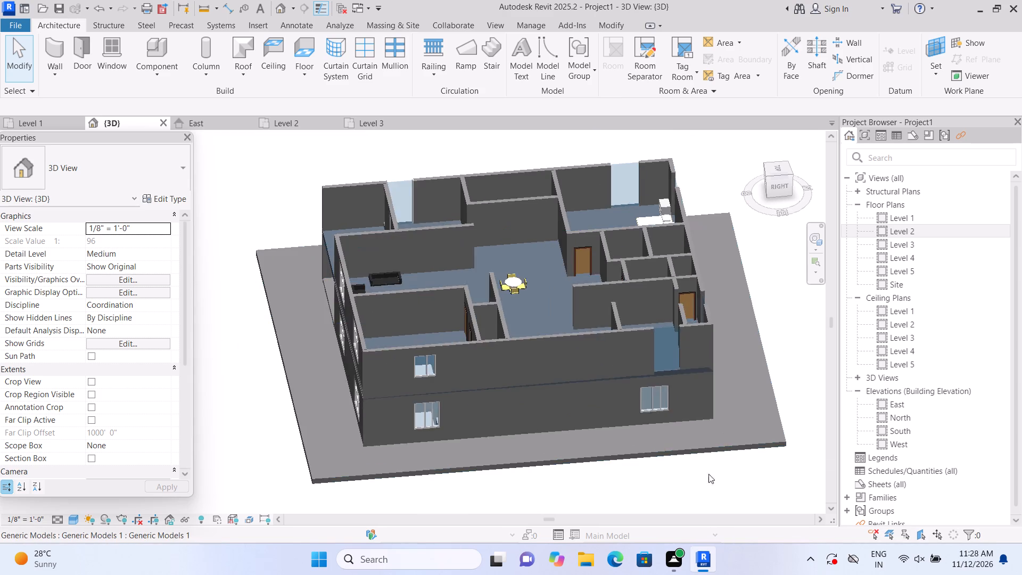
shift+middle_drag(682, 484, 721, 461)
scroll(747, 323, up, 9)
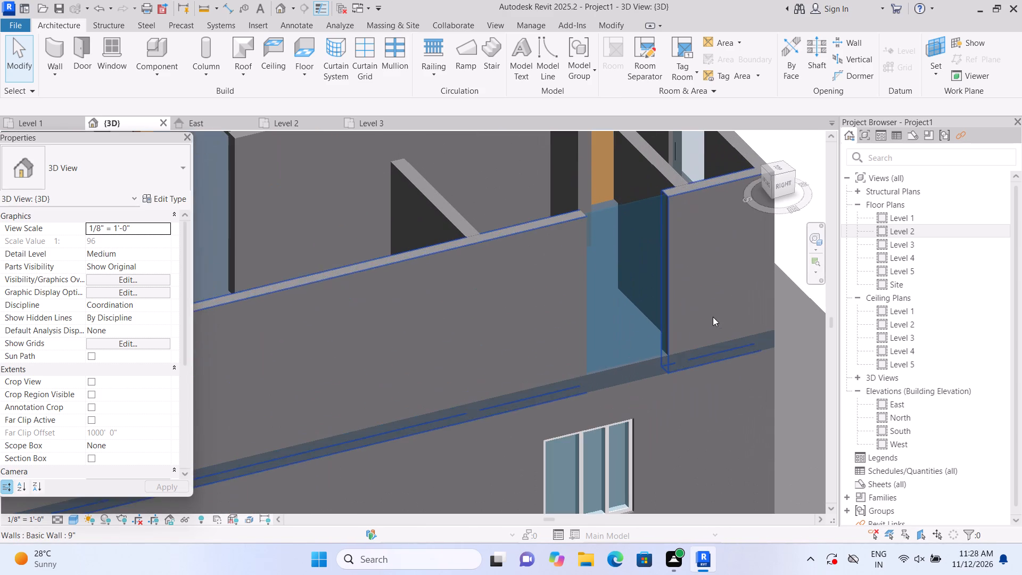
click(636, 263)
scroll(651, 305, up, 1)
scroll(642, 430, up, 1)
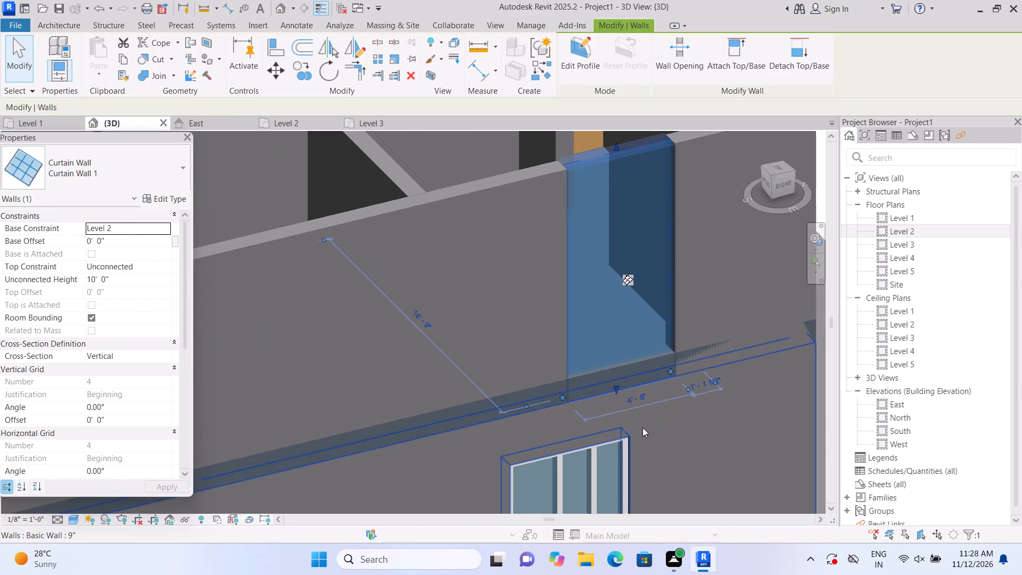
drag(616, 388, 612, 350)
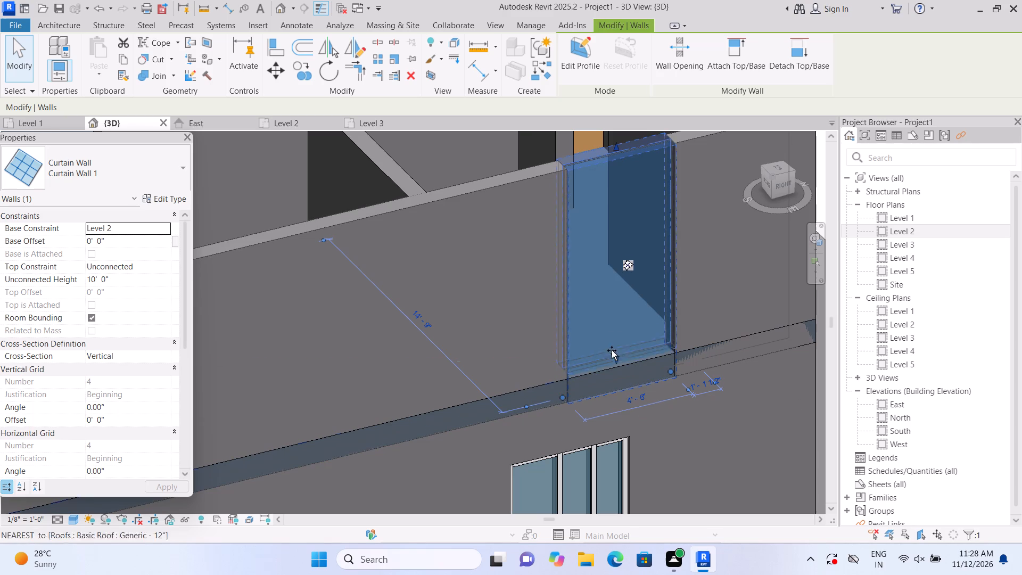
drag(612, 350, 614, 306)
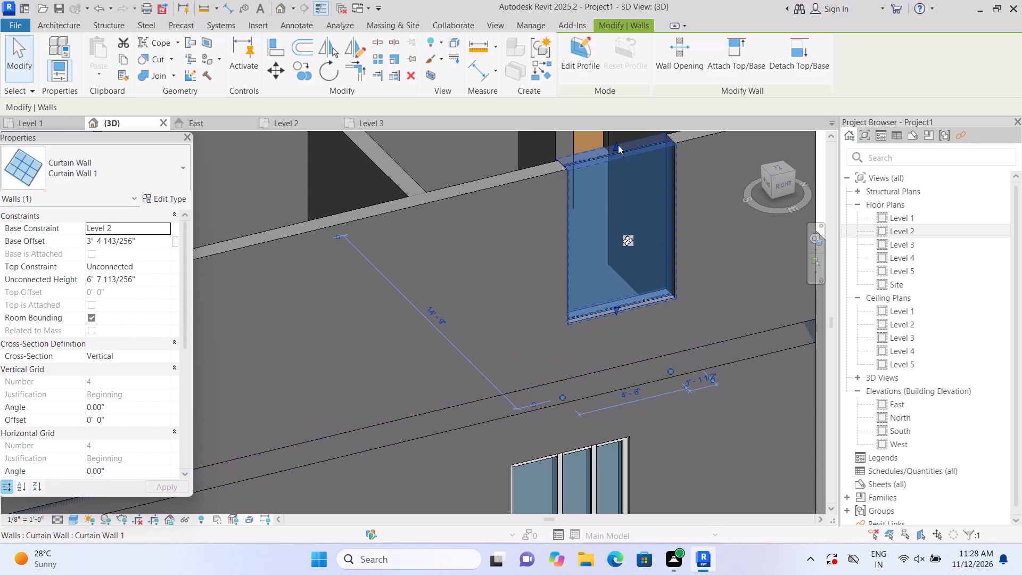
drag(614, 144, 621, 187)
click(621, 187)
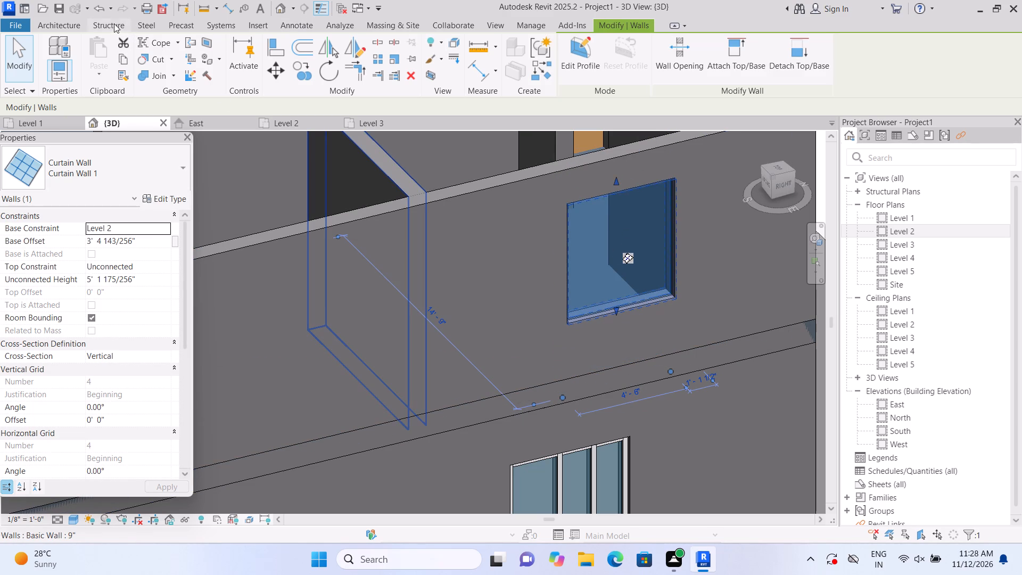
Divide the resized east Level 2 window with a vertical curtain grid line at mid-width, 2'-3" from the side.
click(54, 23)
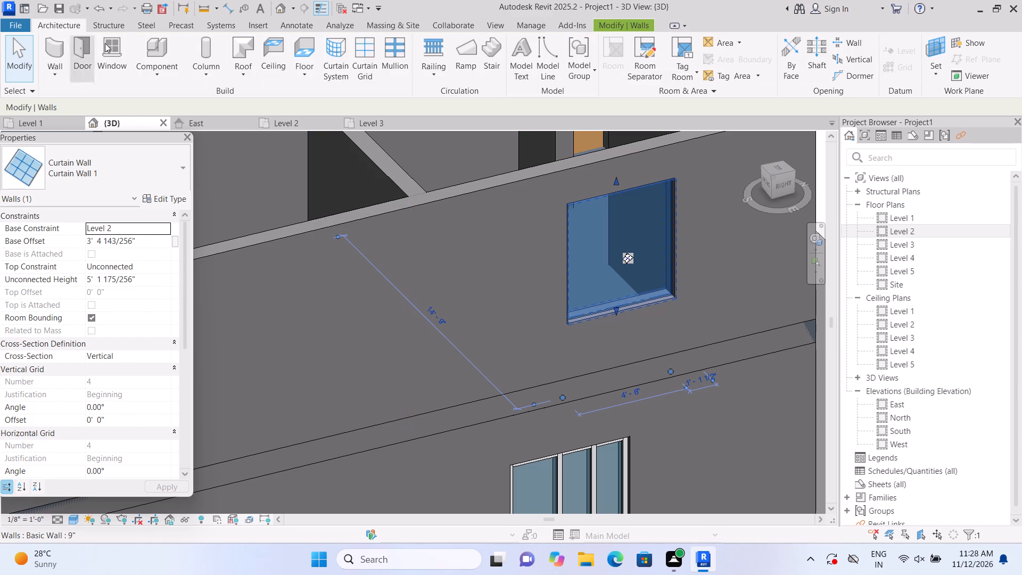
click(364, 72)
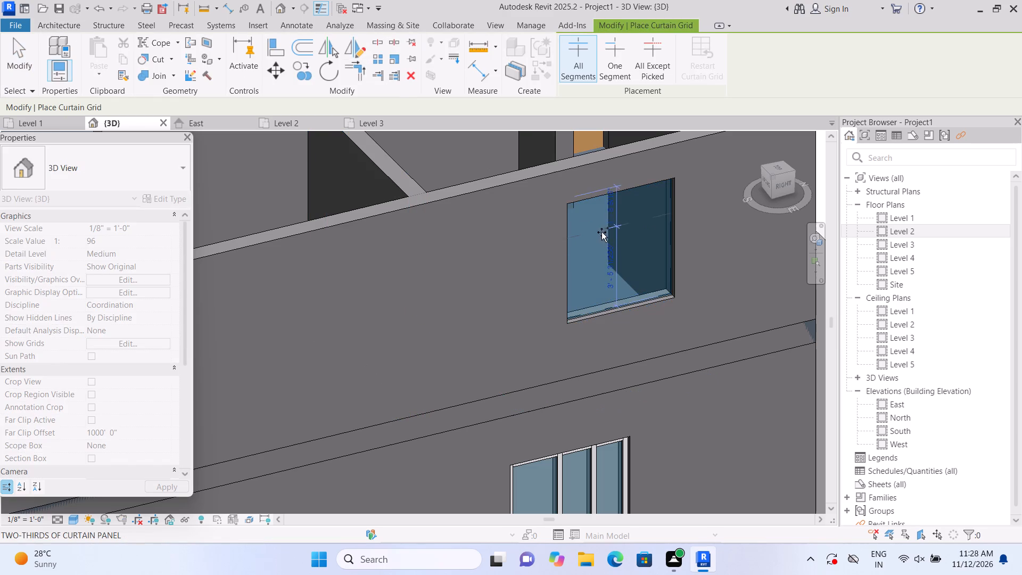
scroll(631, 233, up, 2)
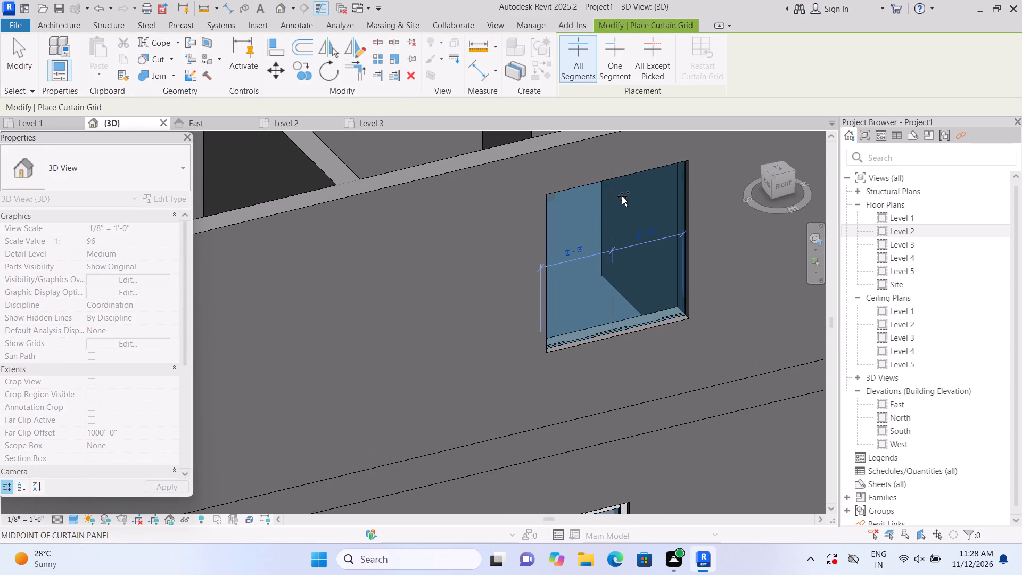
click(622, 196)
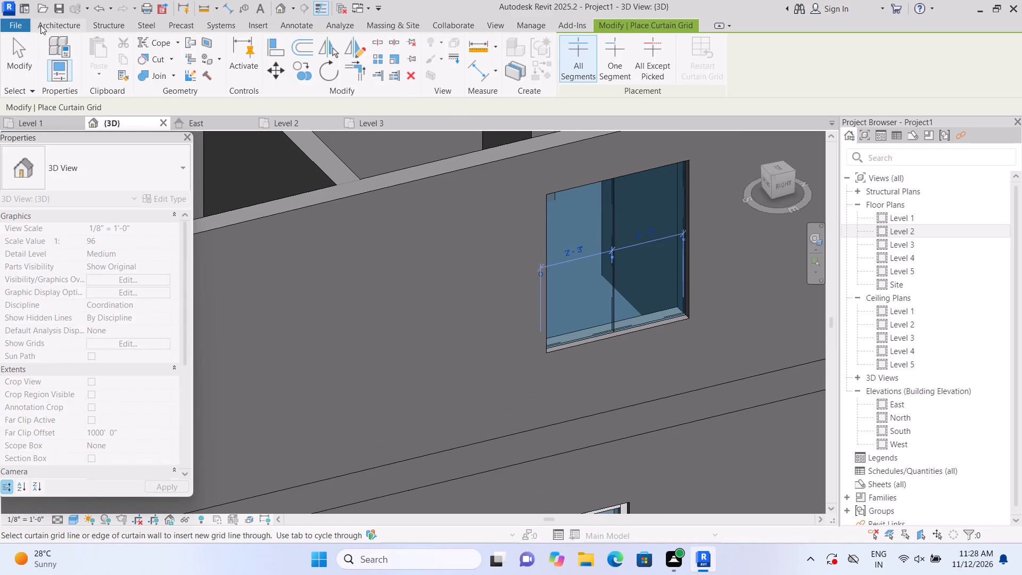
Add 2.5" x 5" rectangular mullions to the east Level 2 window's middle grid line and all four edges.
click(42, 24)
click(396, 76)
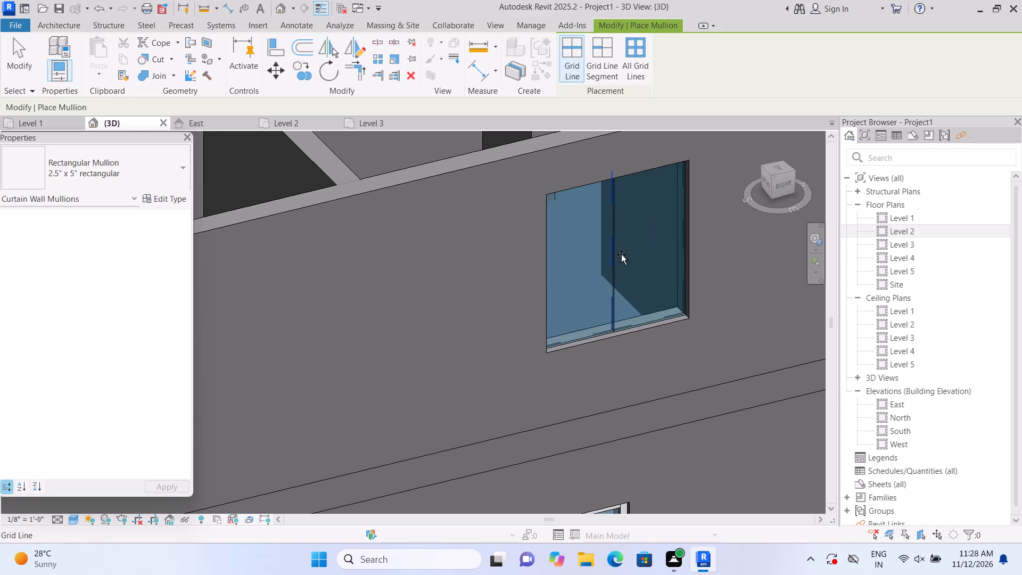
click(621, 256)
click(687, 242)
click(648, 185)
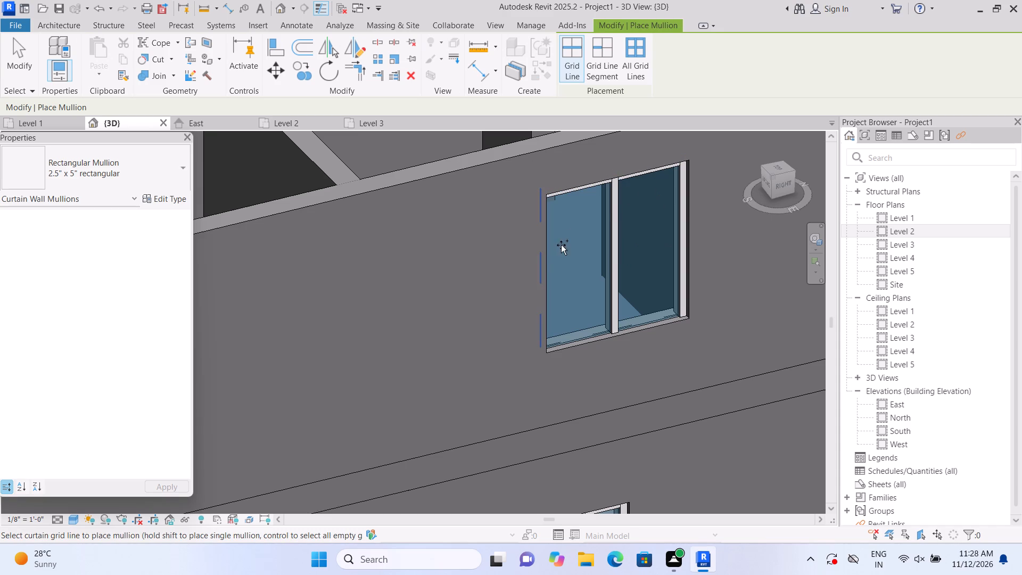
click(552, 254)
click(574, 330)
scroll(574, 330, down, 3)
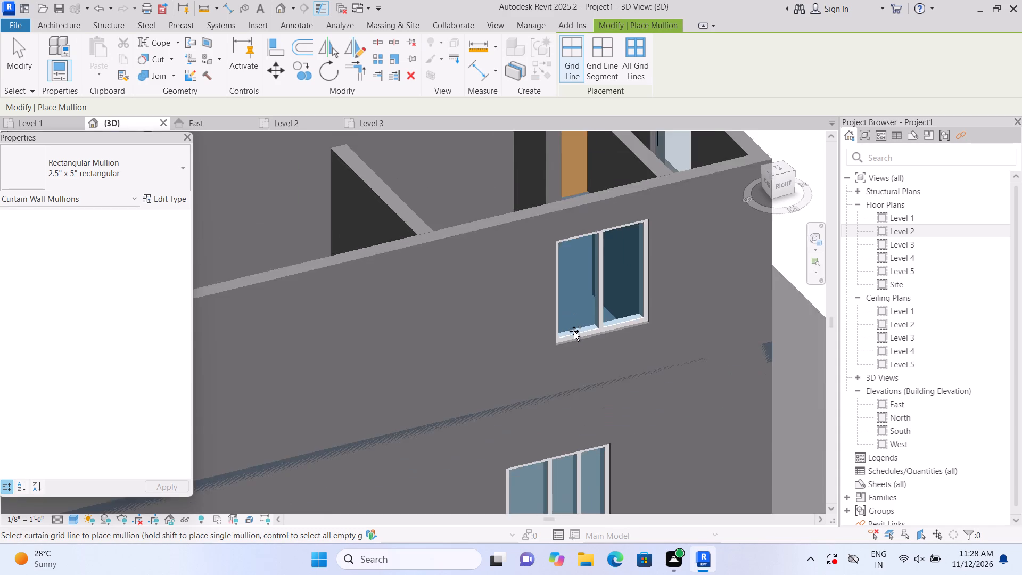
scroll(574, 331, down, 7)
key(Escape)
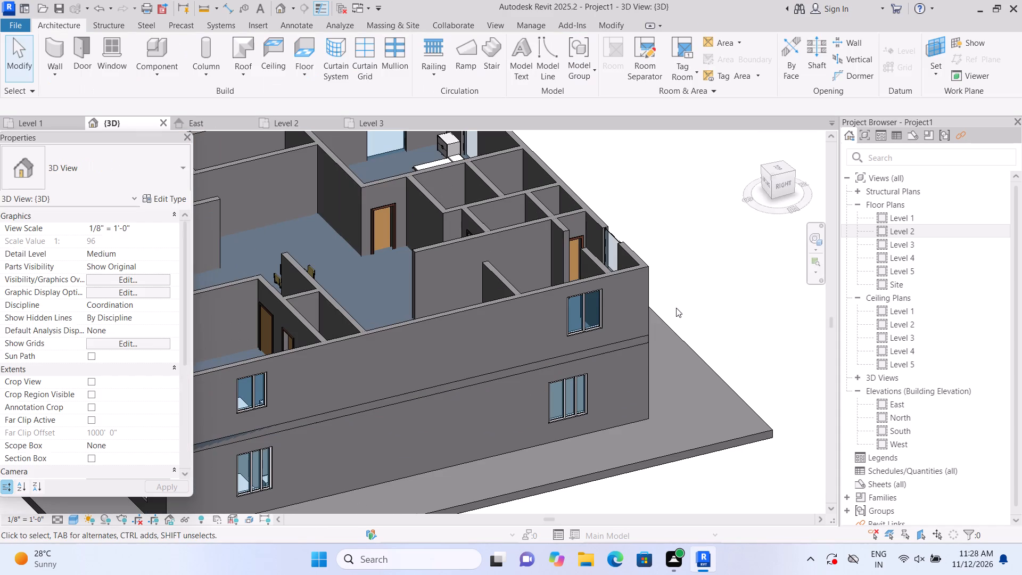
Raise the base of the full-height Level 2 curtain wall near the north facade's eastern end to about 3'-10 1/2" base offset.
shift+middle_drag(711, 376, 581, 440)
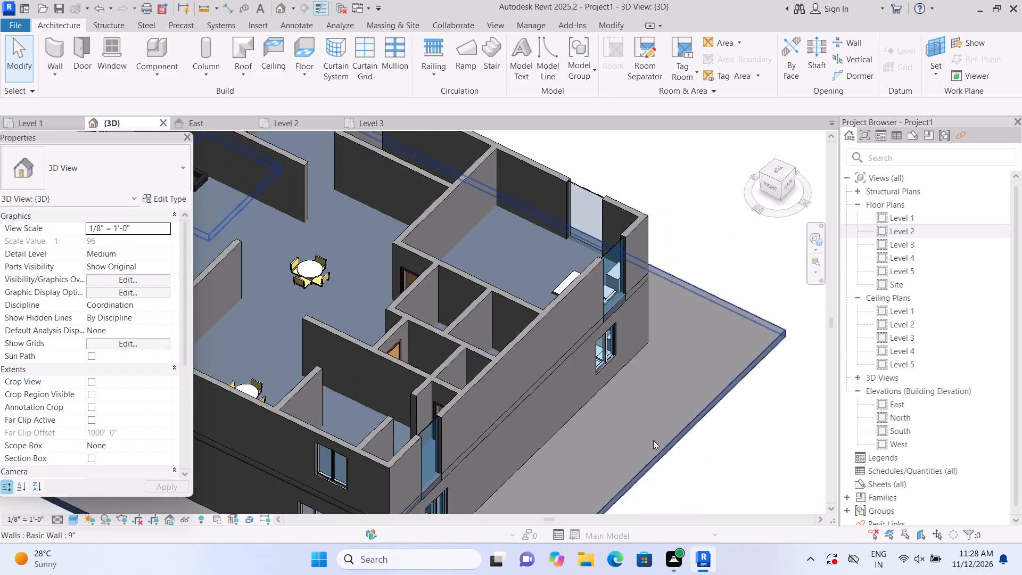
shift+middle_drag(696, 482, 710, 365)
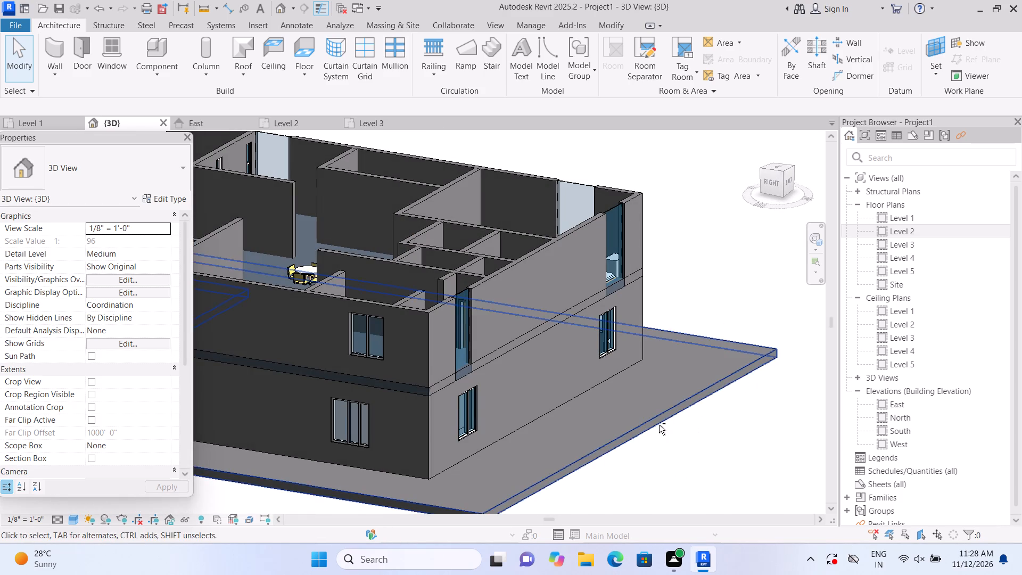
shift+scroll(660, 425, up, 1)
scroll(688, 441, down, 1)
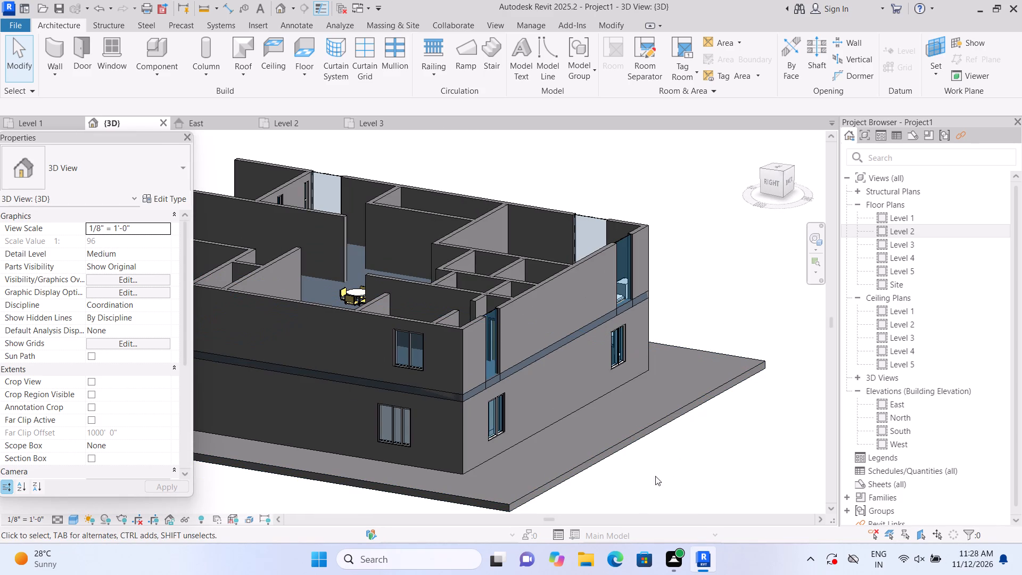
shift+middle_drag(680, 456, 656, 428)
scroll(430, 429, up, 8)
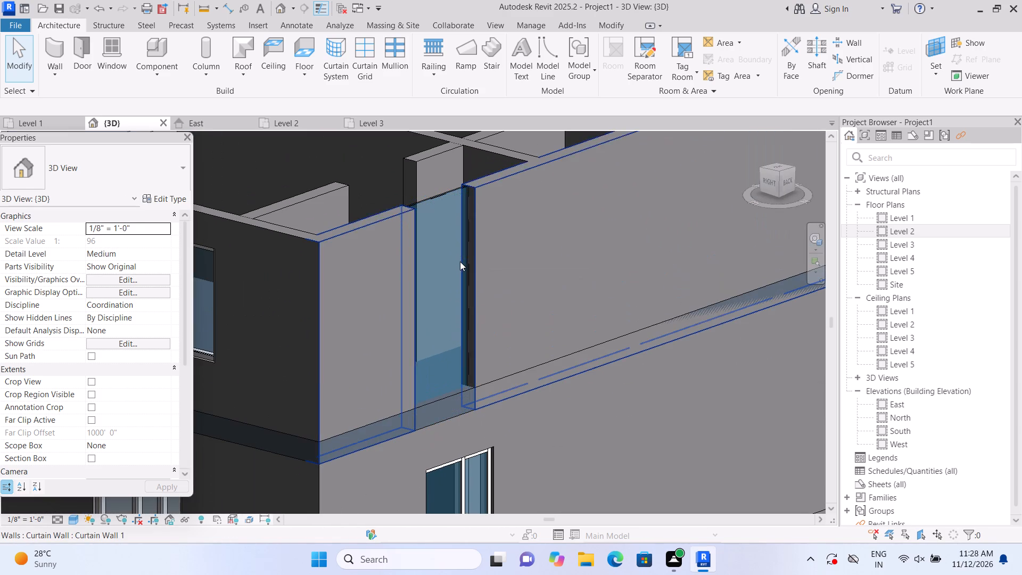
click(460, 261)
key(Escape)
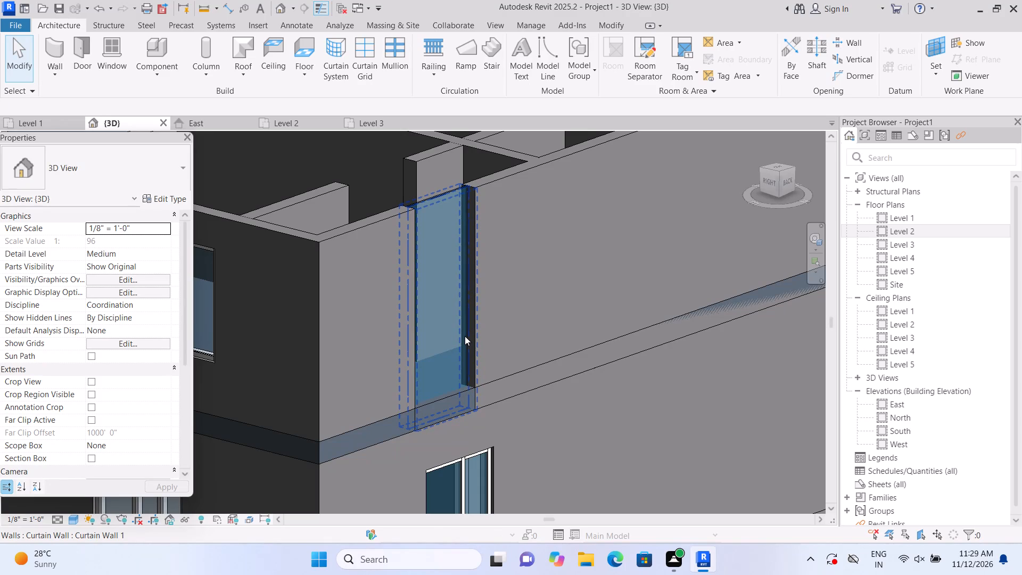
scroll(429, 204, up, 3)
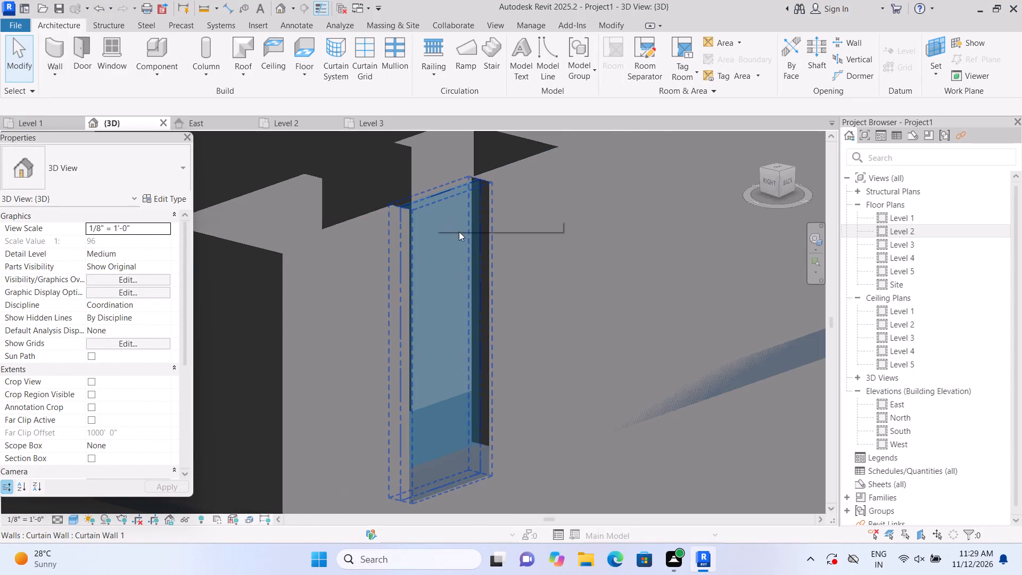
scroll(476, 226, down, 3)
scroll(449, 436, up, 1)
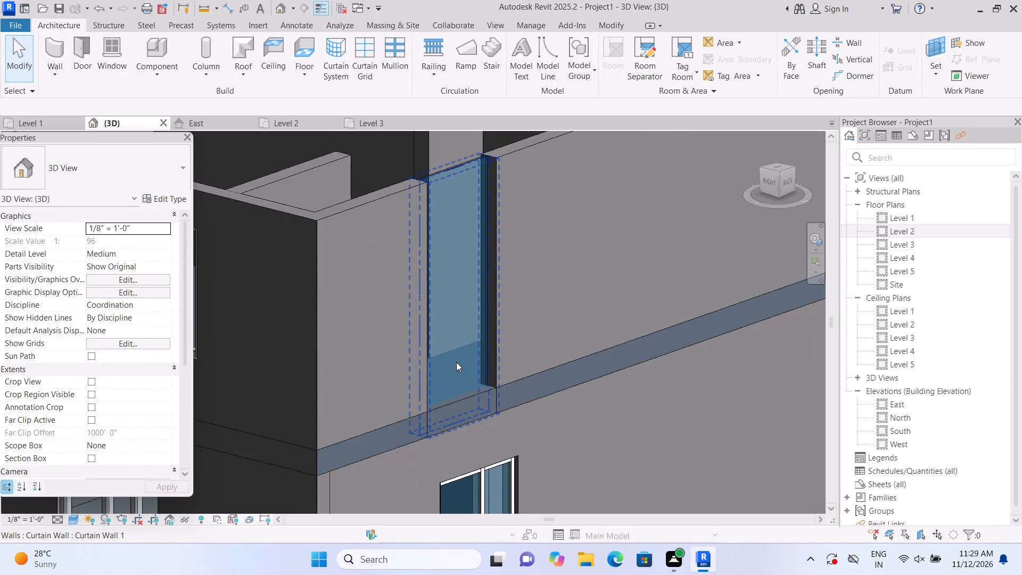
click(456, 362)
scroll(461, 371, up, 1)
scroll(480, 423, up, 2)
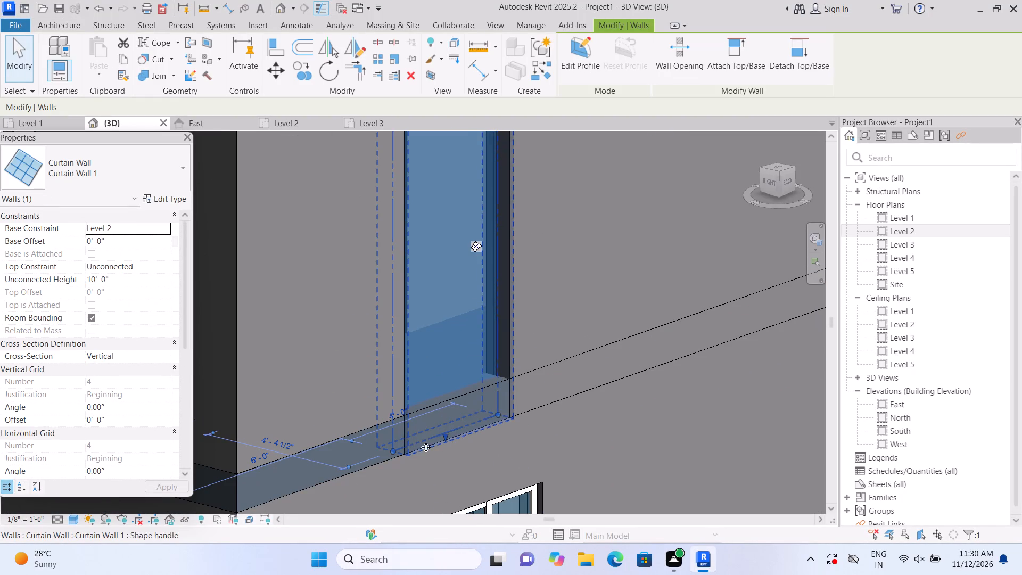
drag(446, 434, 450, 328)
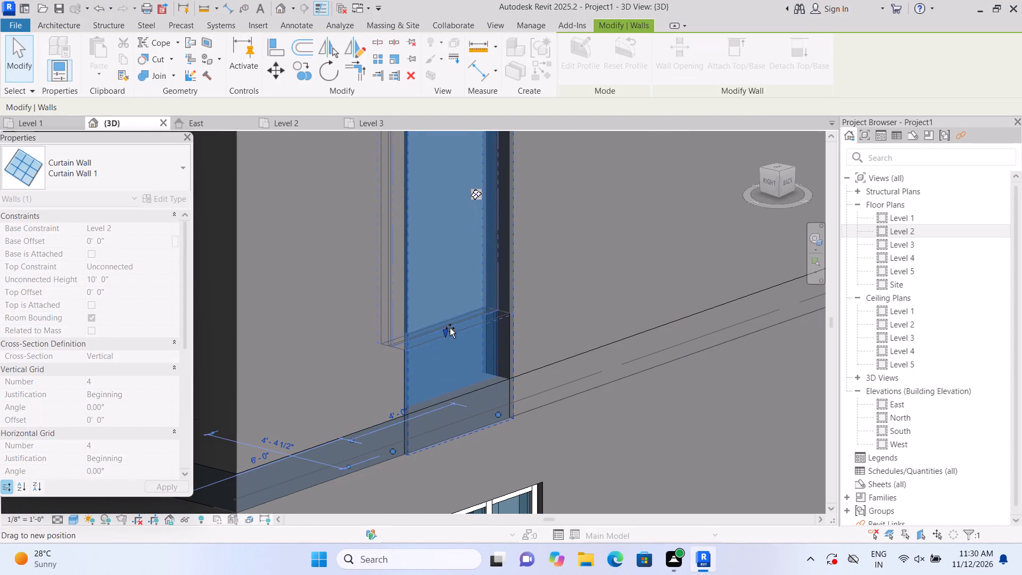
drag(450, 328, 452, 306)
drag(452, 303, 457, 282)
Lower the top of the same north curtain wall, giving it an unconnected height of about 4'-9".
scroll(463, 315, down, 4)
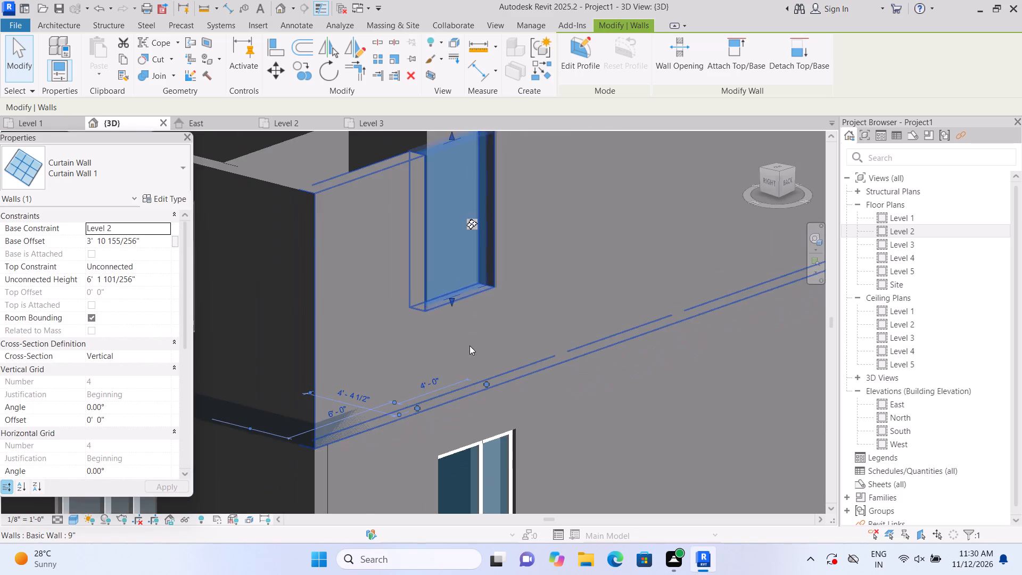
scroll(469, 346, down, 2)
scroll(430, 74, up, 6)
scroll(458, 220, up, 2)
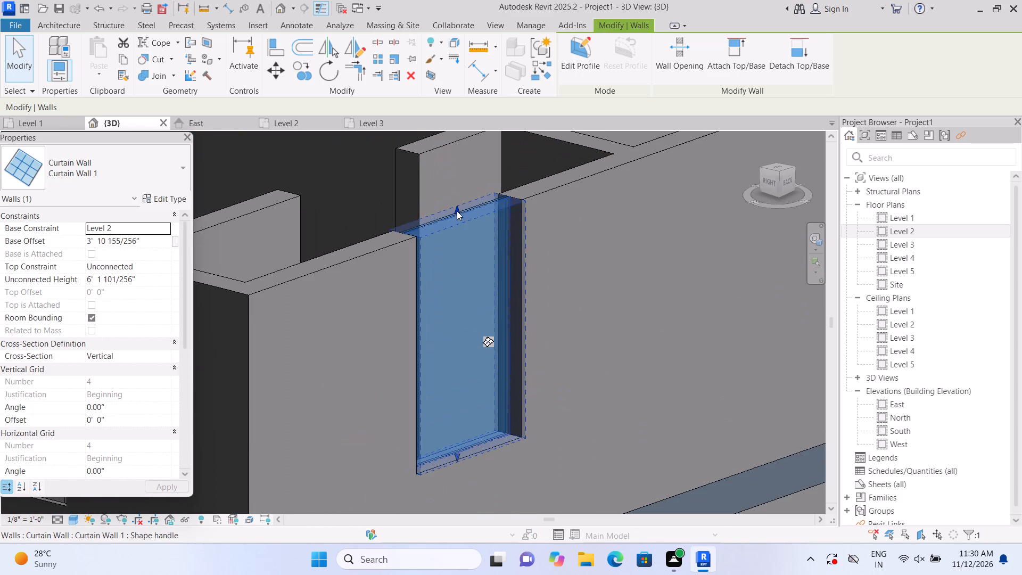
drag(456, 209, 474, 268)
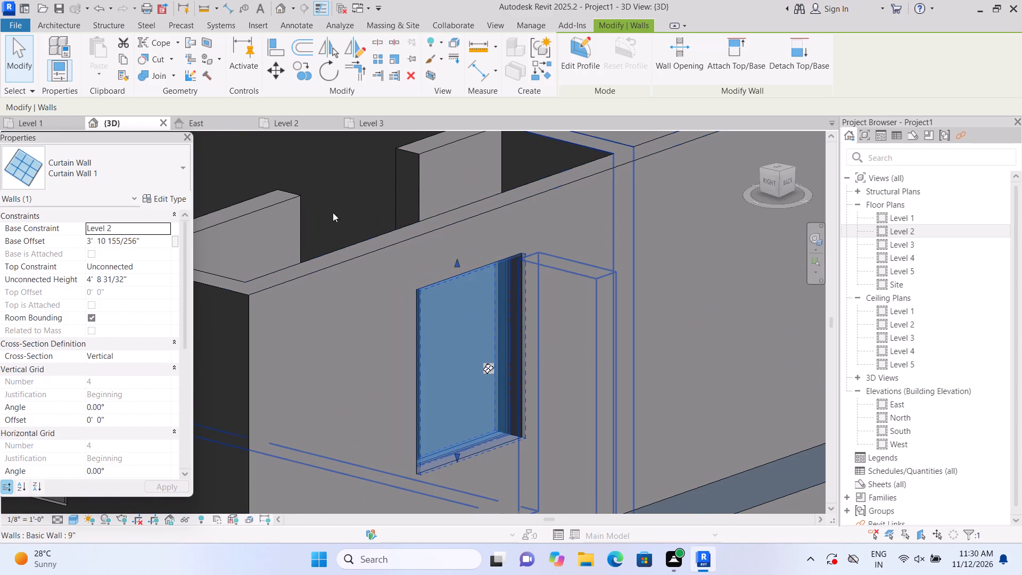
Divide the resized north window with a vertical curtain grid line at mid-width, 2'-0" from each side.
click(65, 29)
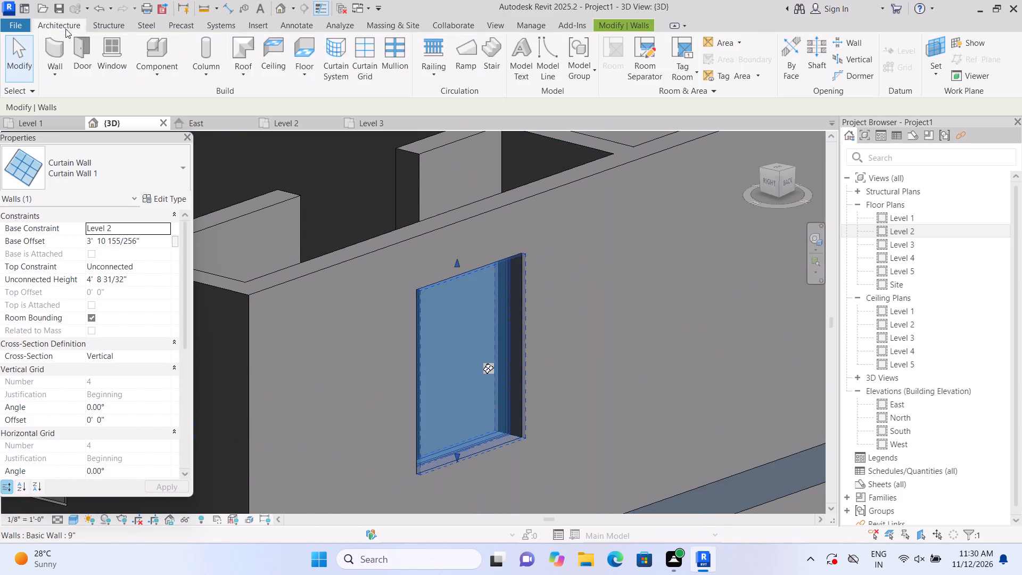
click(364, 77)
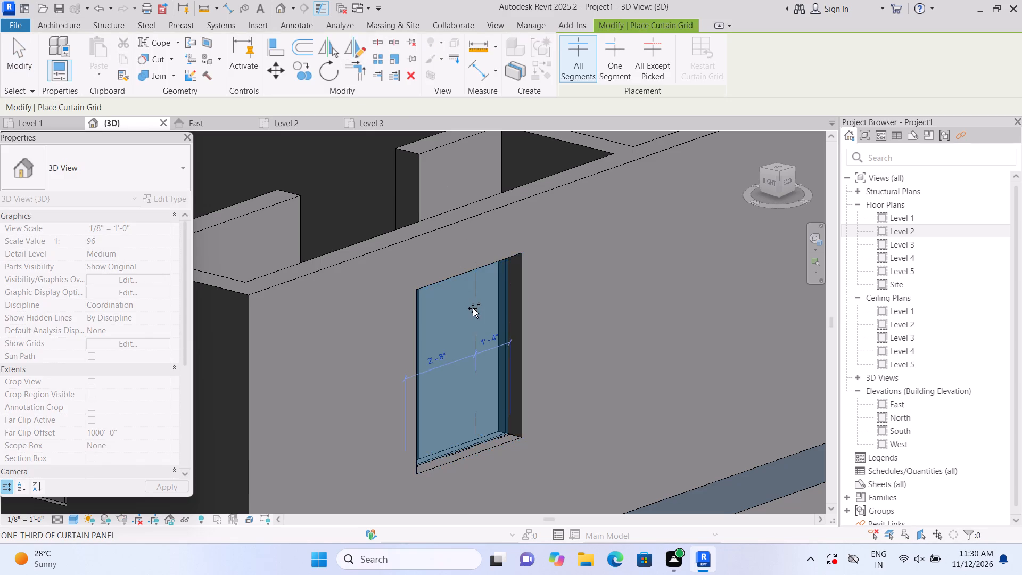
scroll(473, 308, up, 2)
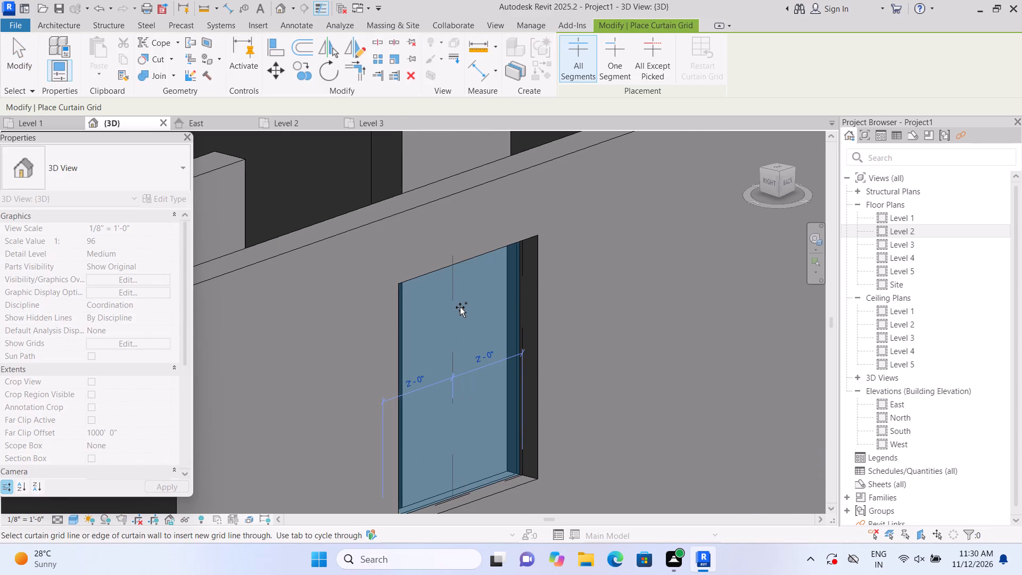
double_click(463, 305)
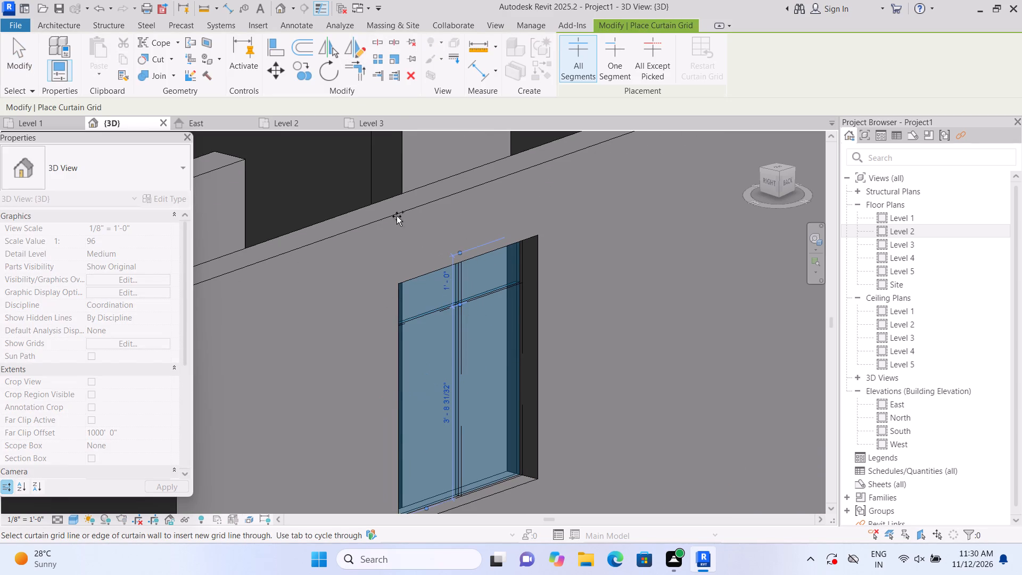
Delete the stray horizontal grid line about 1'-0" below the top of the north window.
key(Escape)
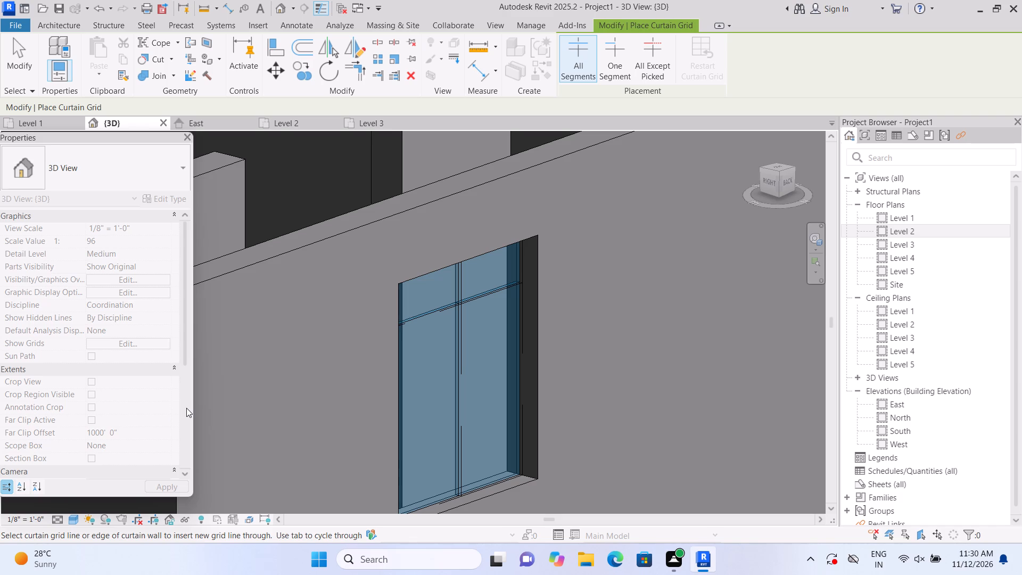
scroll(454, 301, up, 2)
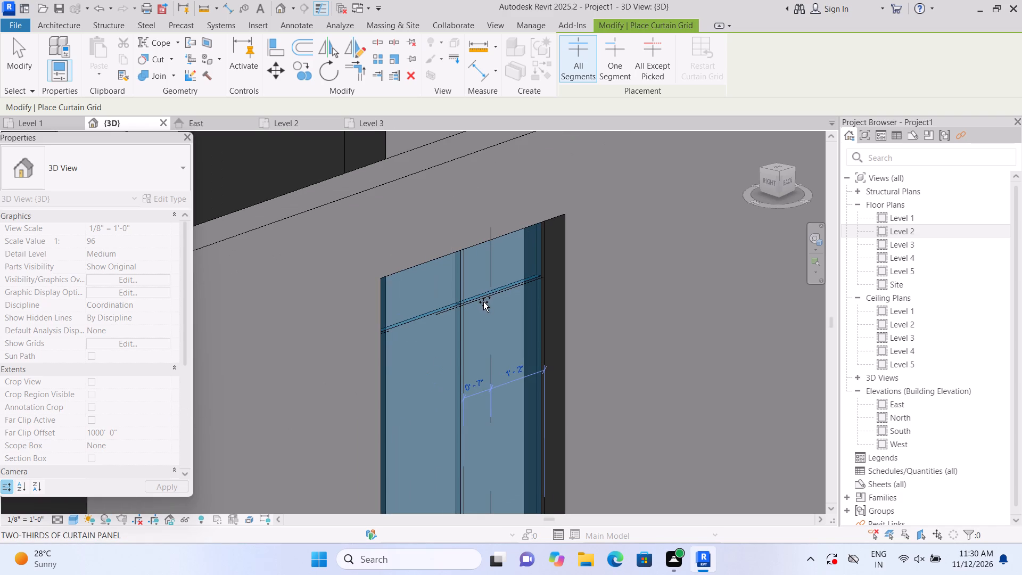
key(Escape)
double_click(491, 297)
key(Delete)
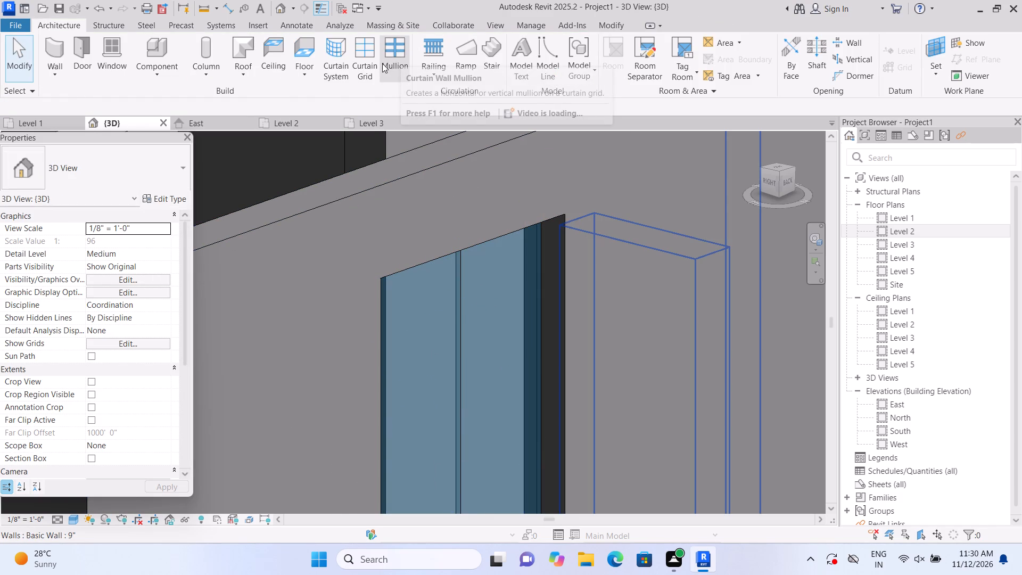
Add 2.5" x 5" rectangular mullions to the north Level 2 window's middle grid line and all four edges.
click(392, 59)
click(485, 317)
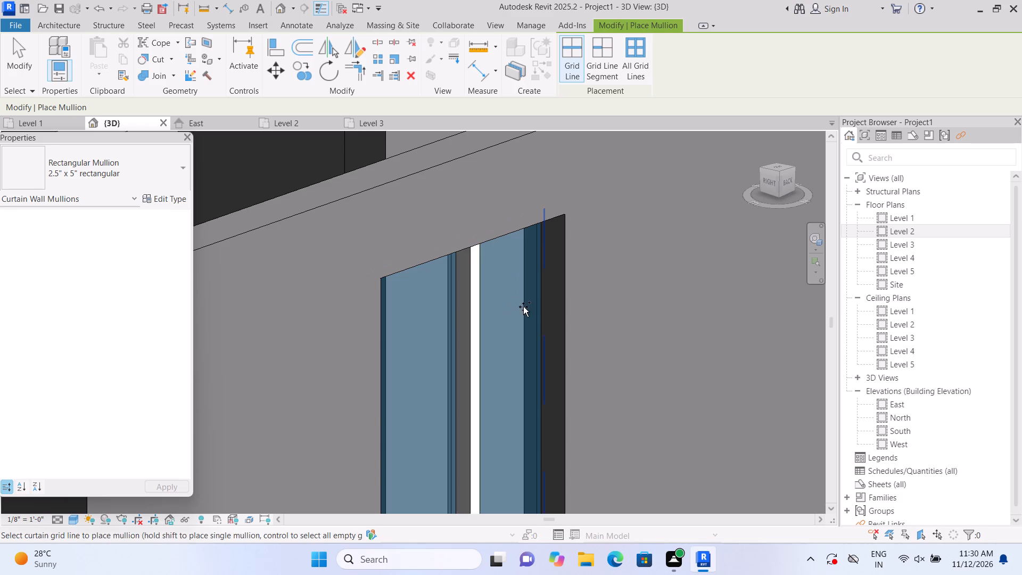
click(523, 307)
click(499, 255)
click(390, 375)
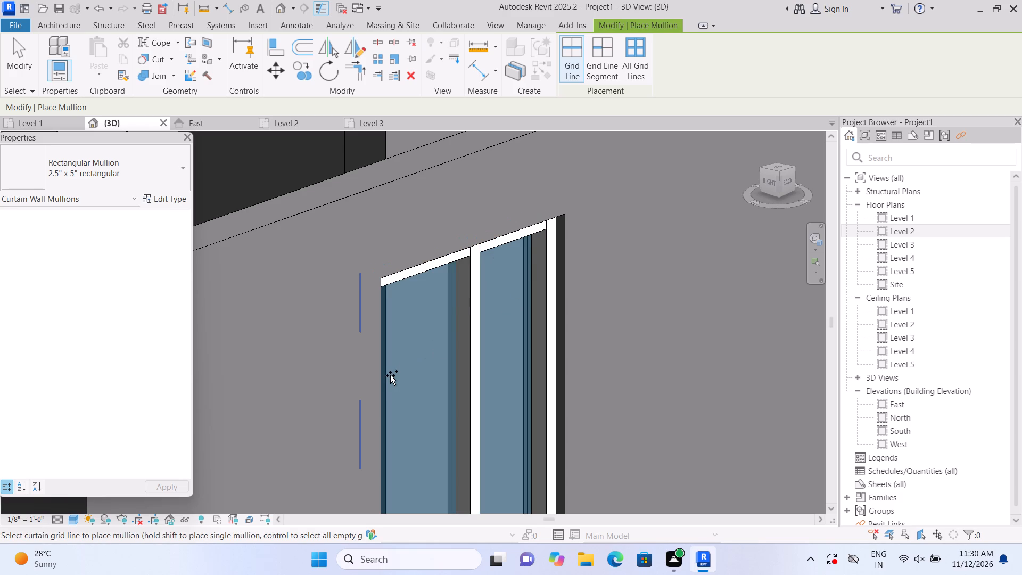
scroll(390, 375, down, 7)
scroll(401, 439, up, 1)
click(401, 440)
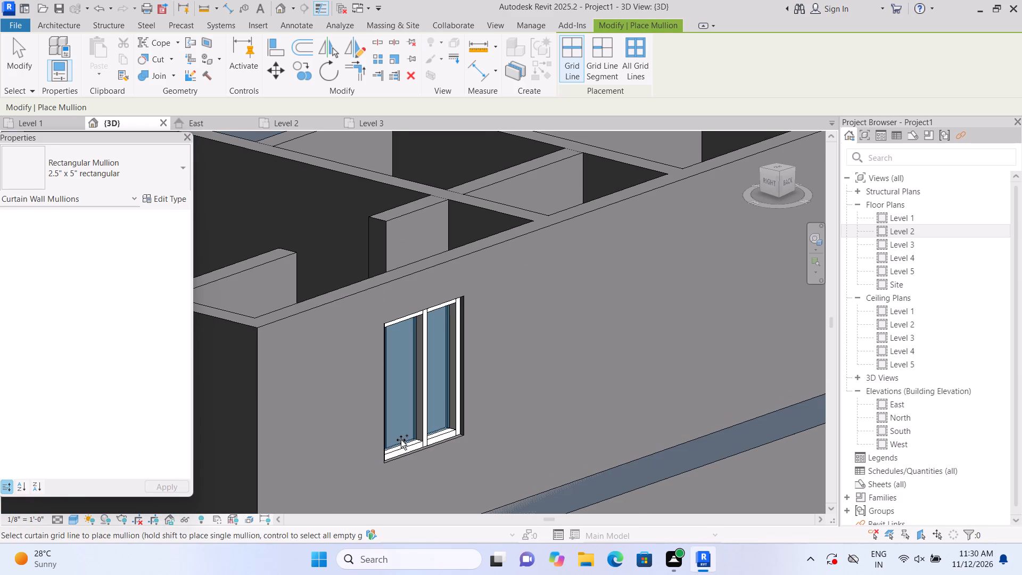
scroll(359, 427, up, 4)
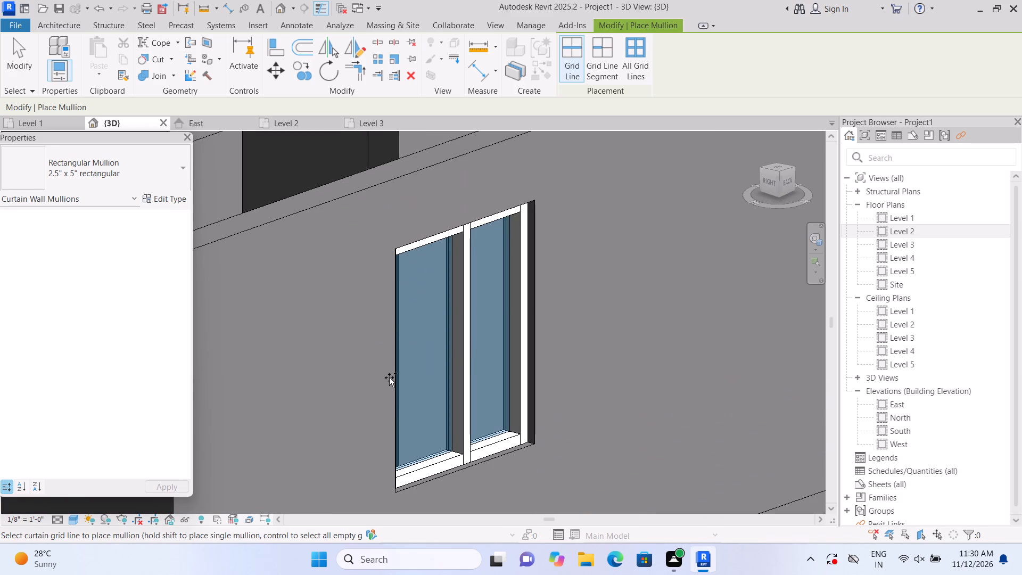
key(Escape)
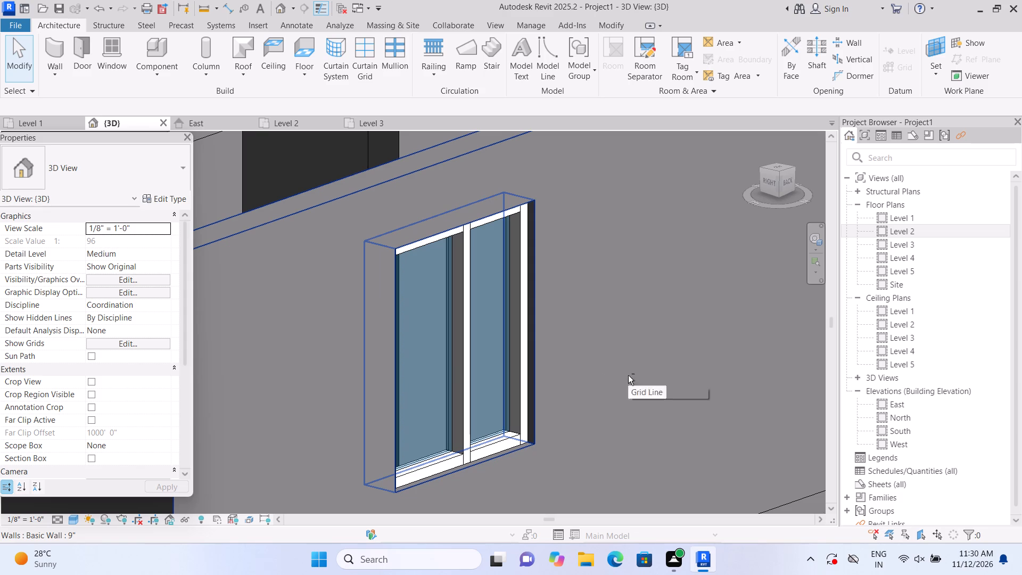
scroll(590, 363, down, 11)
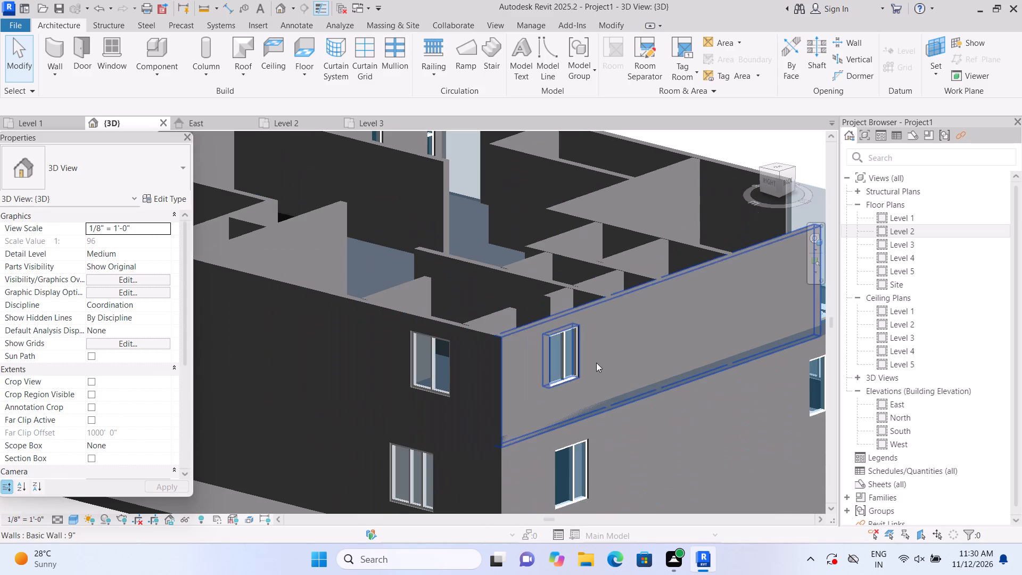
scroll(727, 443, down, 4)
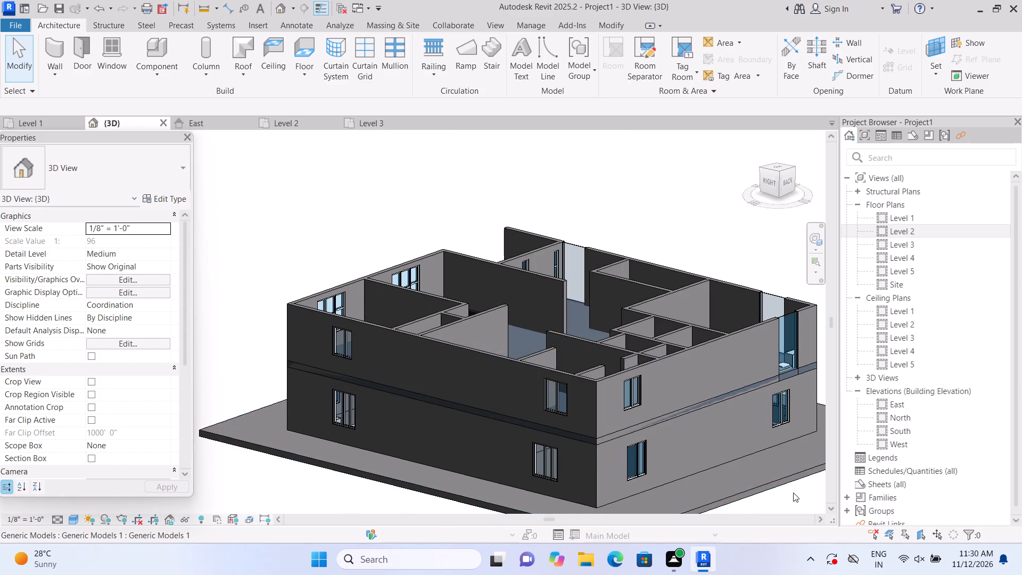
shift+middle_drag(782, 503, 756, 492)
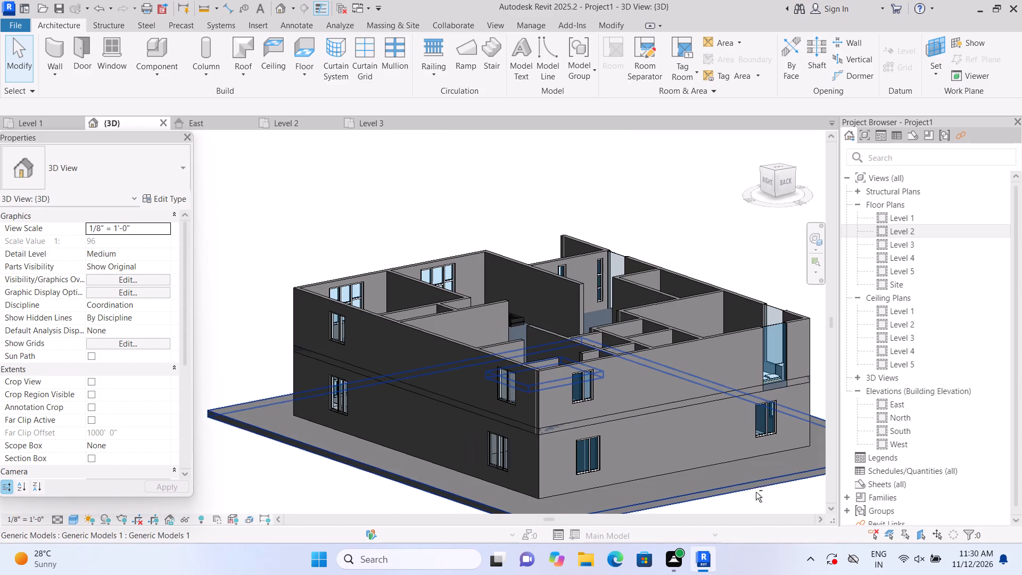
Raise the base of the Level 2 curtain wall near the north wall's west end to about 2'-11" offset and lower its top into the wall.
shift+middle_click(750, 489)
scroll(747, 464, up, 1)
scroll(554, 478, down, 2)
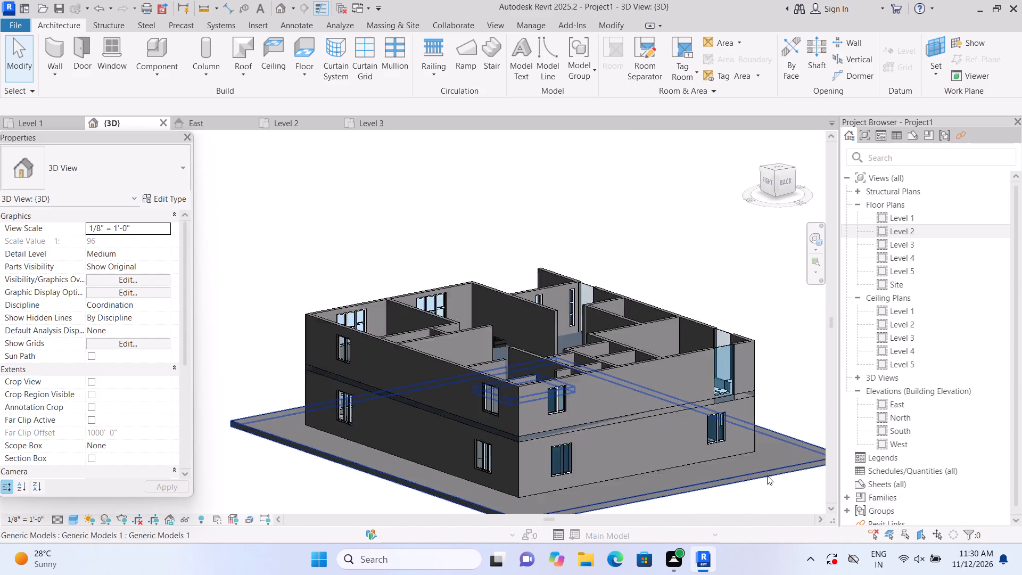
scroll(689, 425, up, 1)
scroll(781, 388, up, 7)
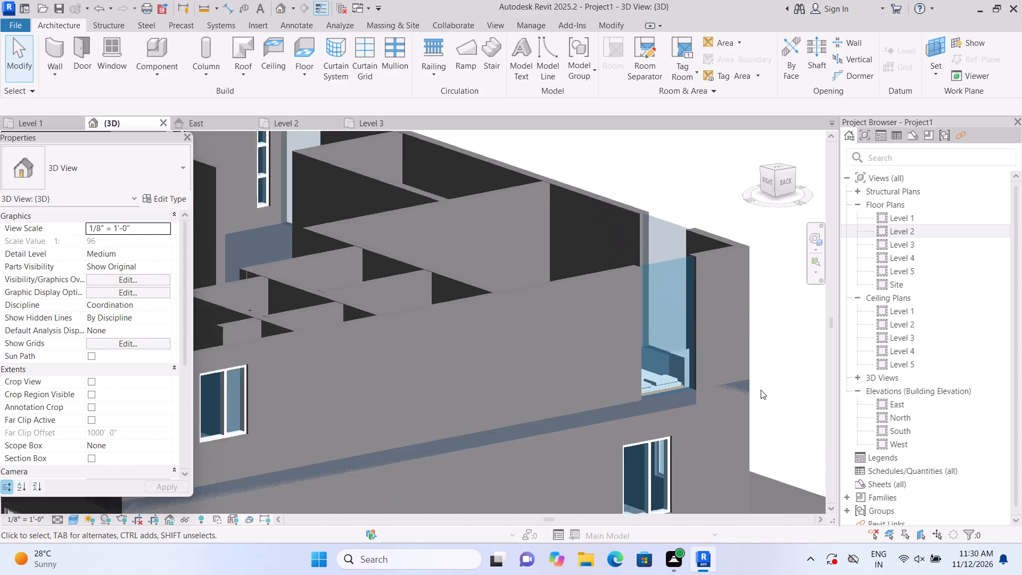
scroll(761, 390, up, 2)
click(599, 342)
scroll(616, 363, up, 1)
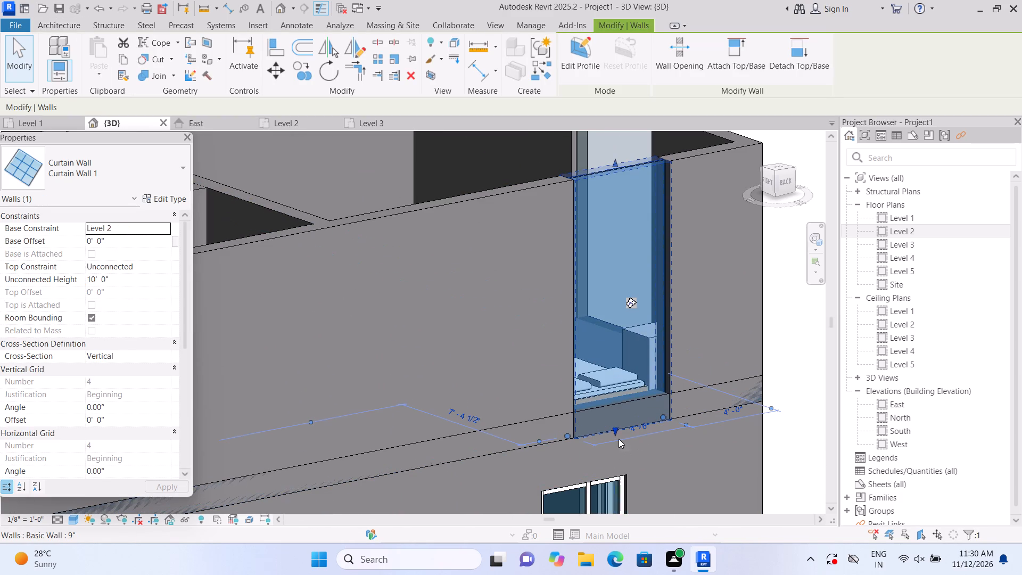
drag(616, 429, 613, 350)
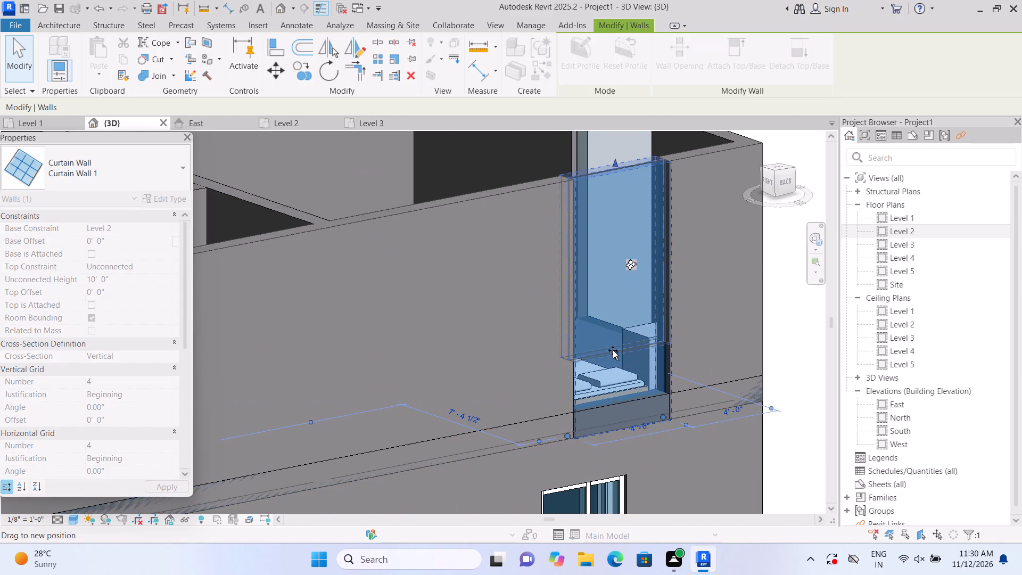
drag(613, 350, 614, 351)
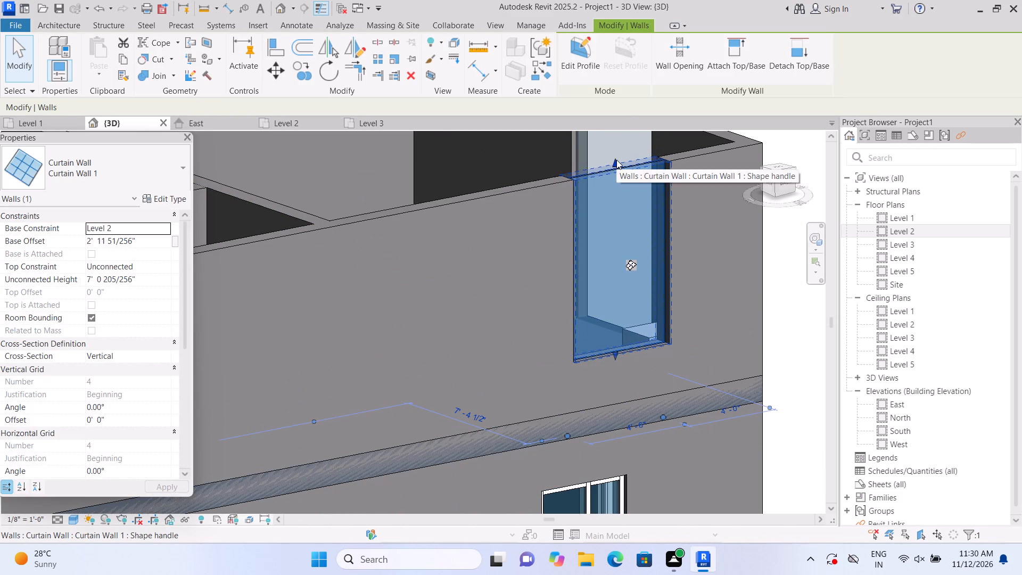
drag(614, 160, 629, 217)
click(787, 318)
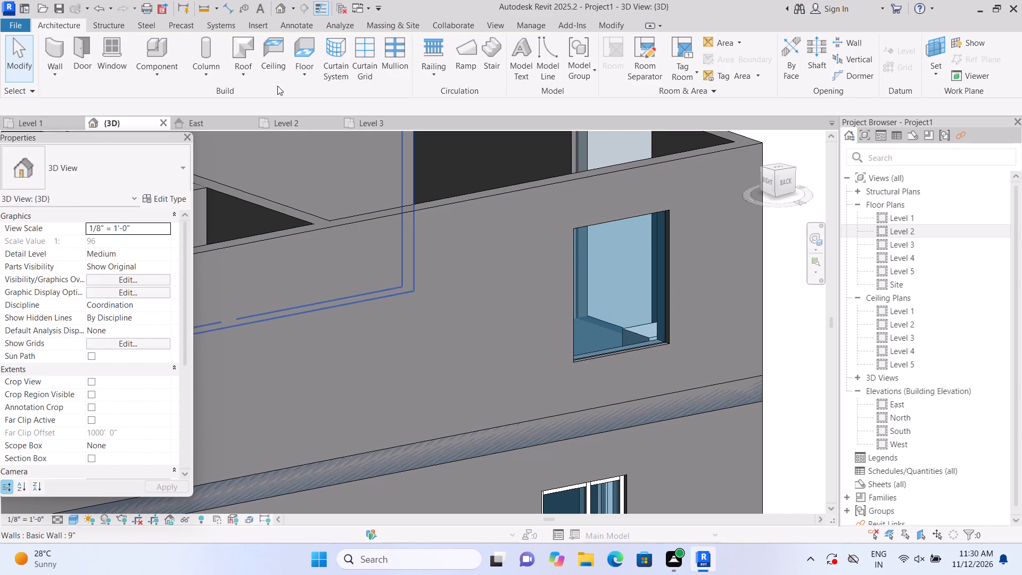
Divide that north window with a vertical curtain grid line 2'-7" from its east side and 1'-11" from its west side.
click(365, 70)
scroll(632, 247, up, 1)
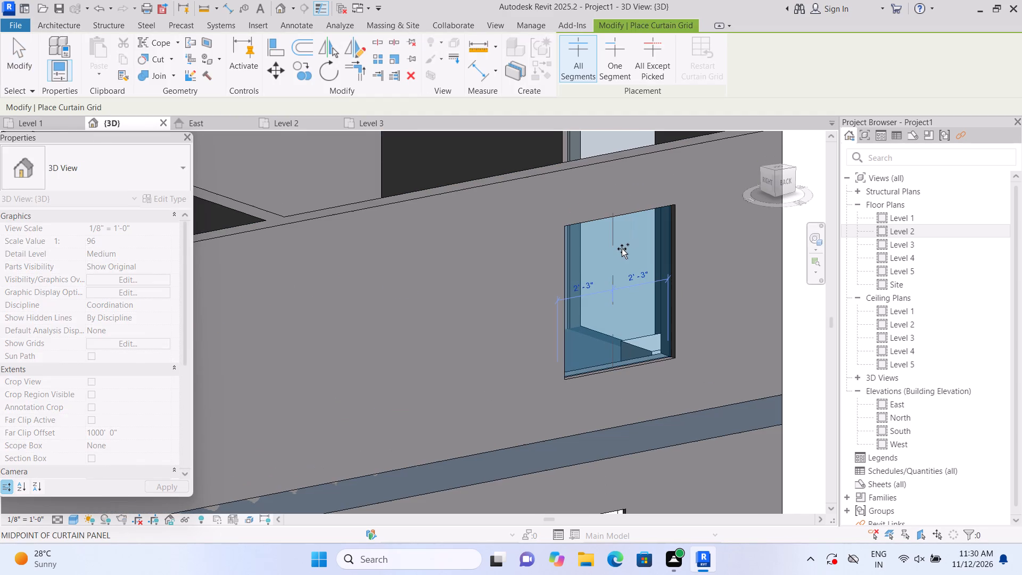
scroll(622, 249, up, 2)
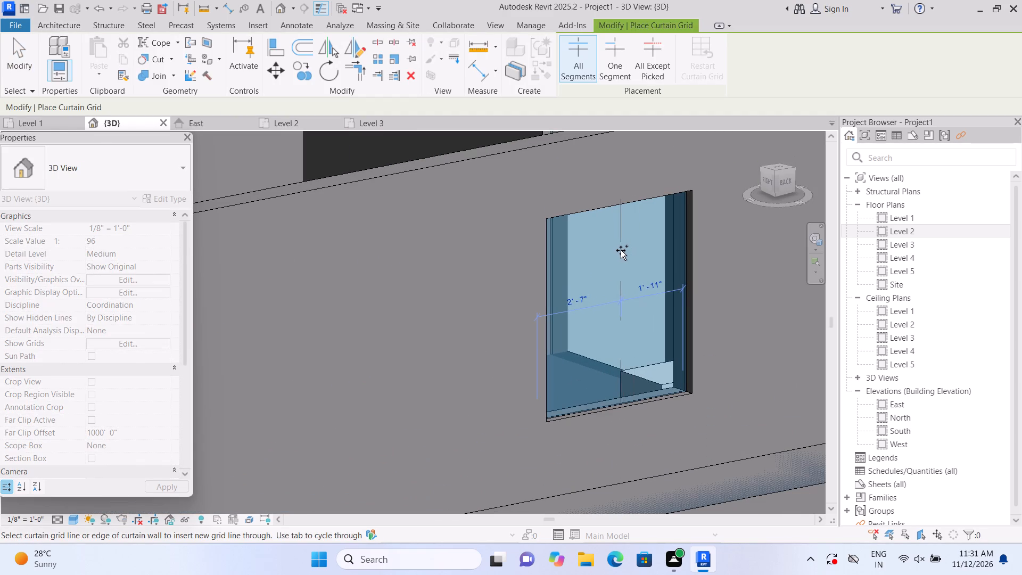
click(621, 250)
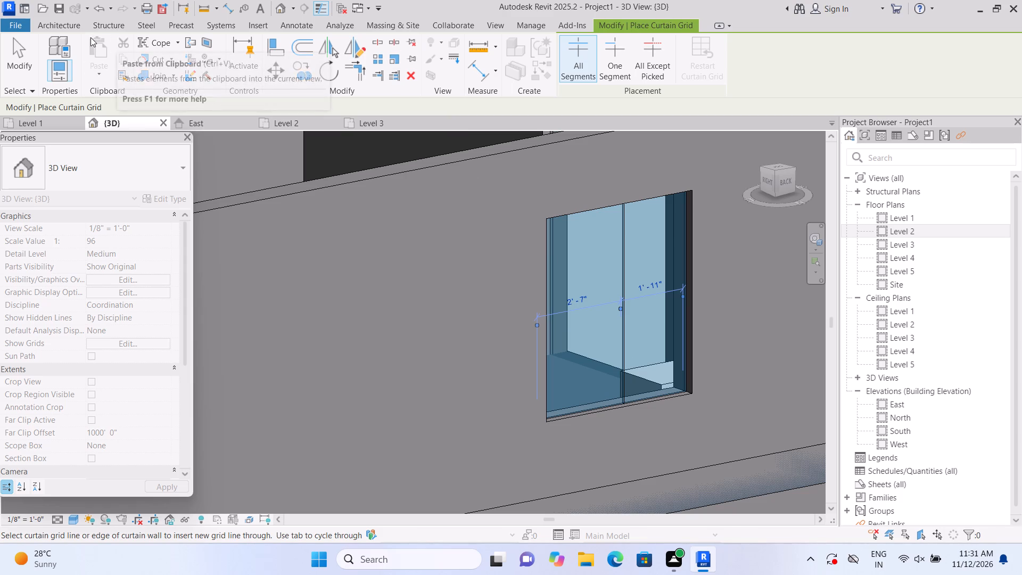
Add 2.5" x 5" rectangular mullions to this north window's middle grid line and all four edges.
click(67, 29)
click(389, 65)
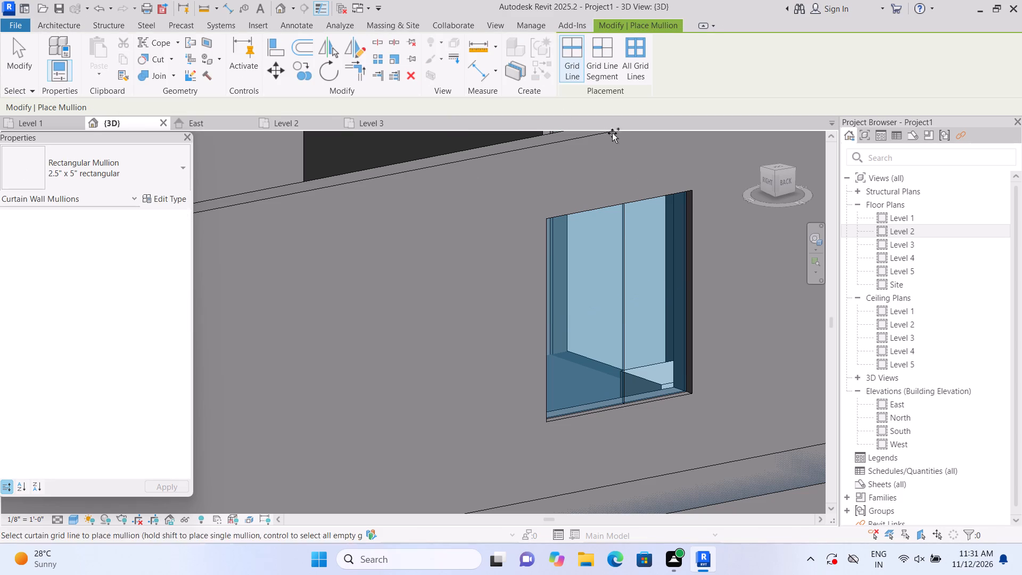
click(633, 250)
click(667, 253)
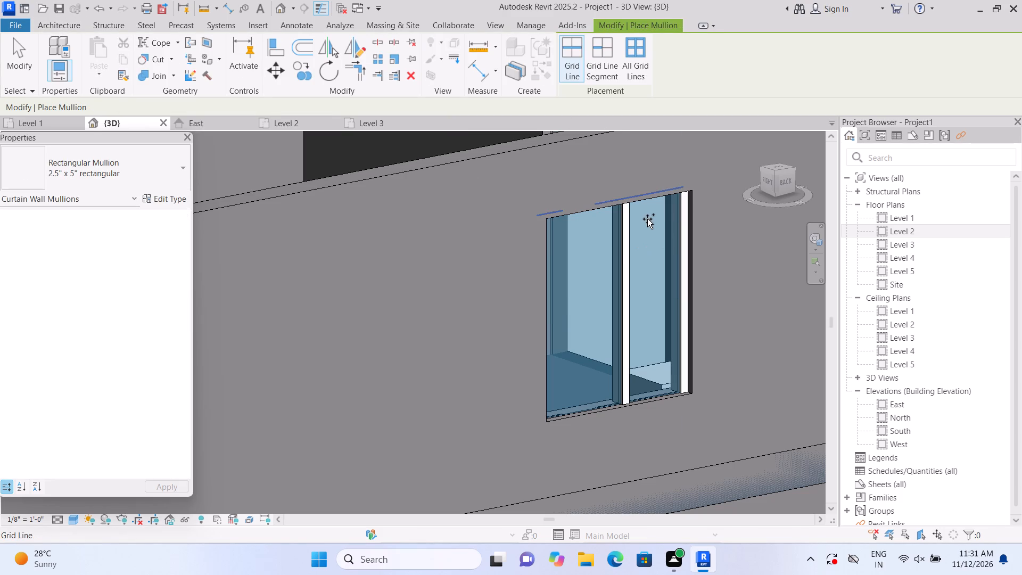
click(647, 219)
click(574, 297)
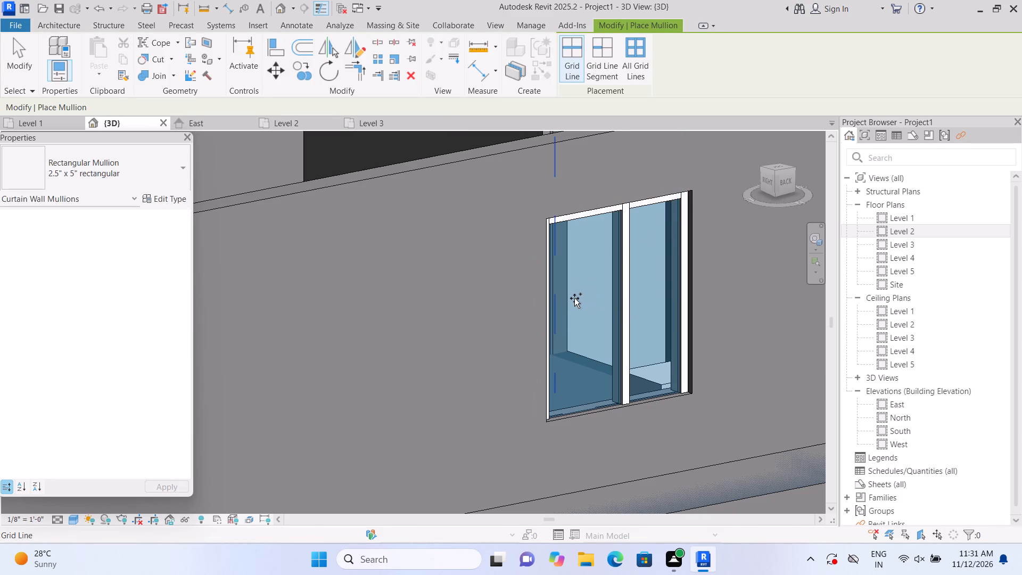
click(596, 392)
scroll(596, 390, down, 5)
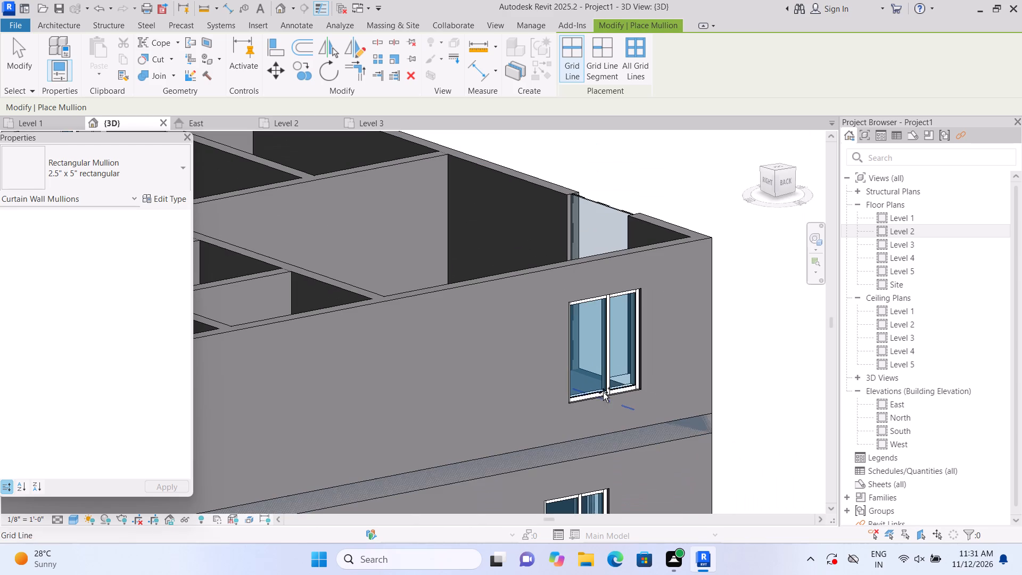
key(Escape)
Resize the west wall's Level 2 curtain wall nearest the north corner to about 3'-3" base offset and 5'-3" unconnected height.
shift+middle_drag(750, 397, 604, 453)
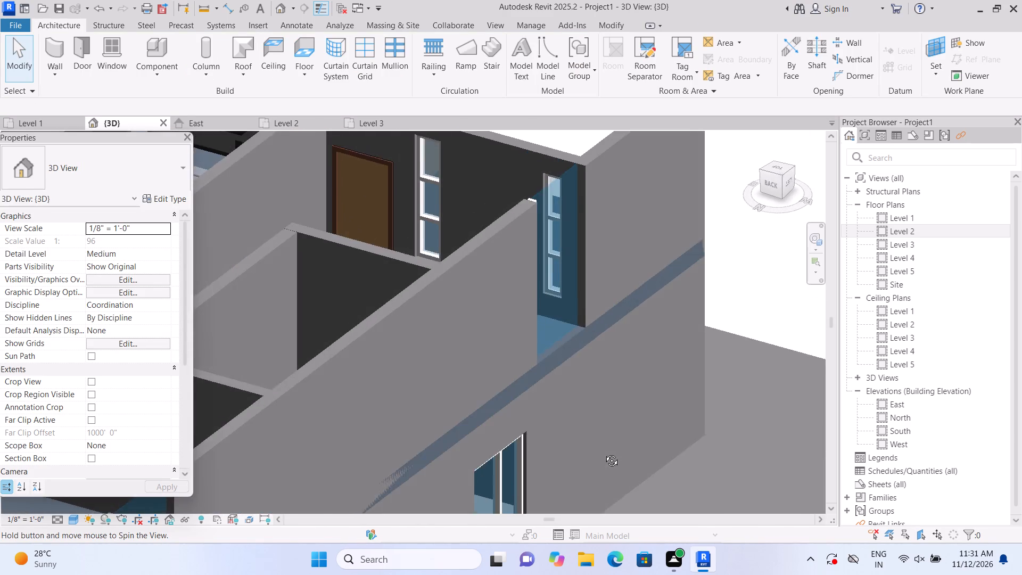
shift+middle_drag(604, 453, 604, 450)
scroll(621, 404, down, 7)
shift+scroll(743, 483, up, 1)
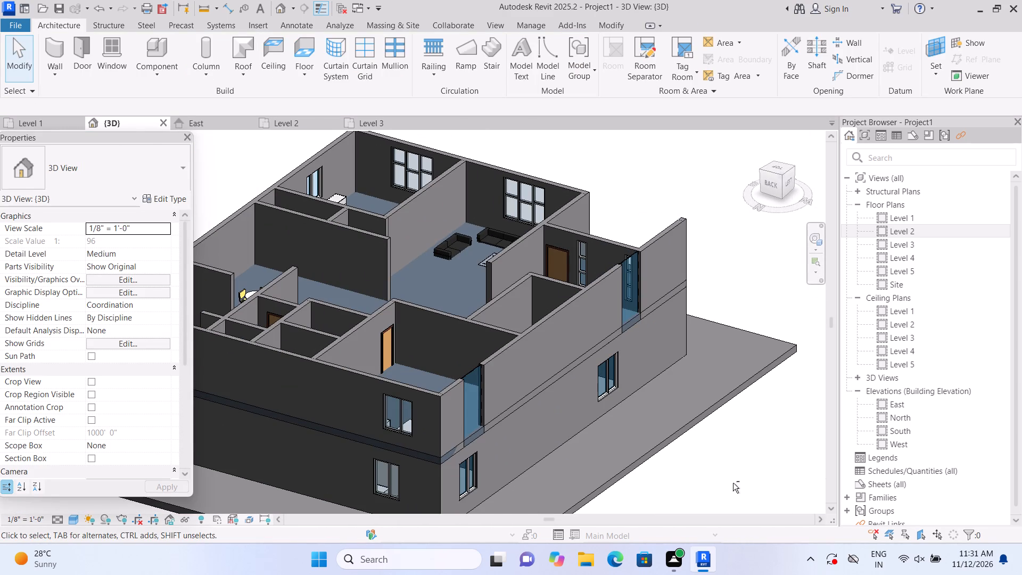
scroll(681, 467, down, 3)
scroll(647, 501, up, 1)
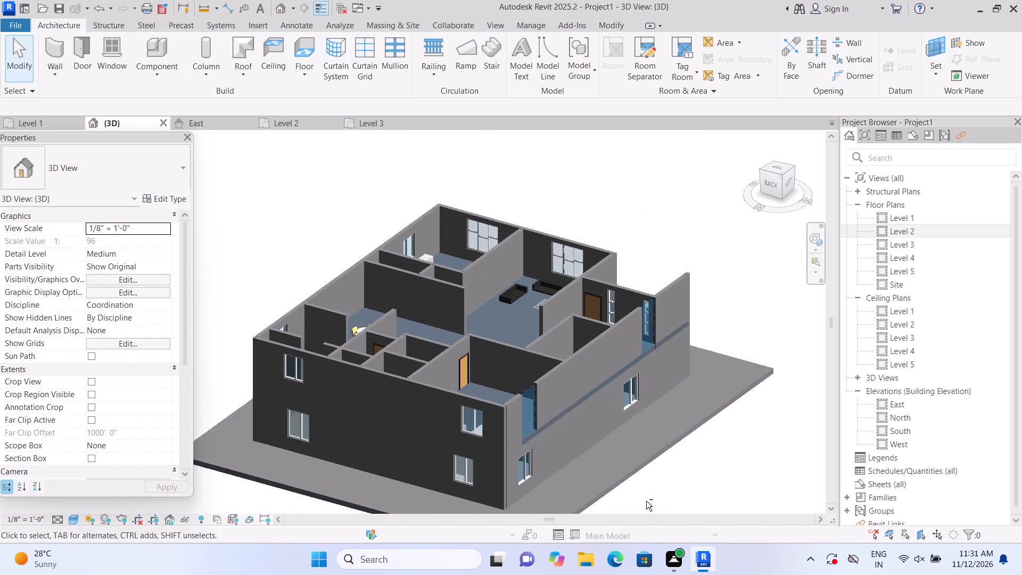
scroll(646, 501, up, 1)
scroll(603, 492, up, 1)
scroll(737, 324, down, 3)
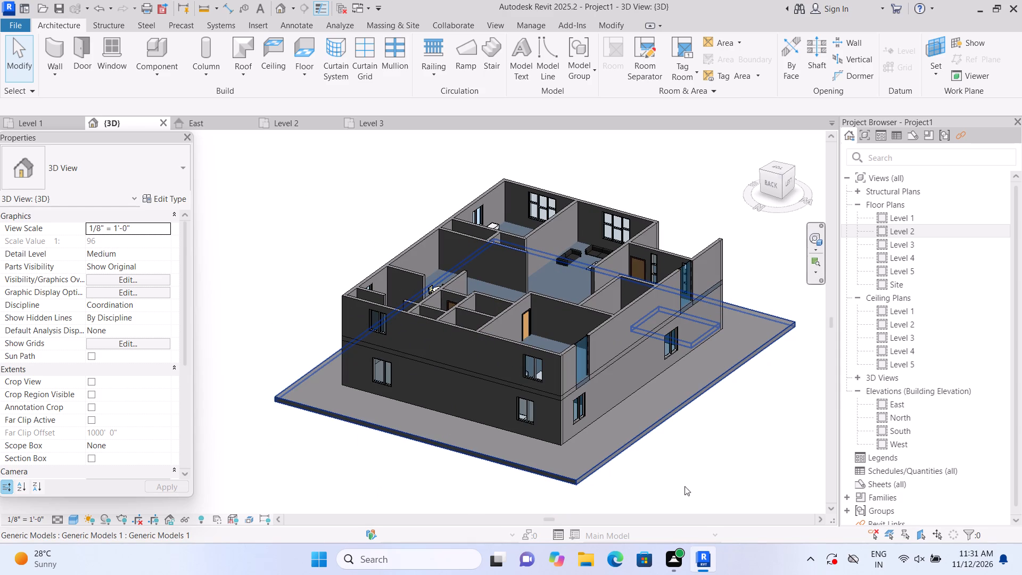
shift+scroll(680, 482, up, 1)
scroll(631, 492, up, 4)
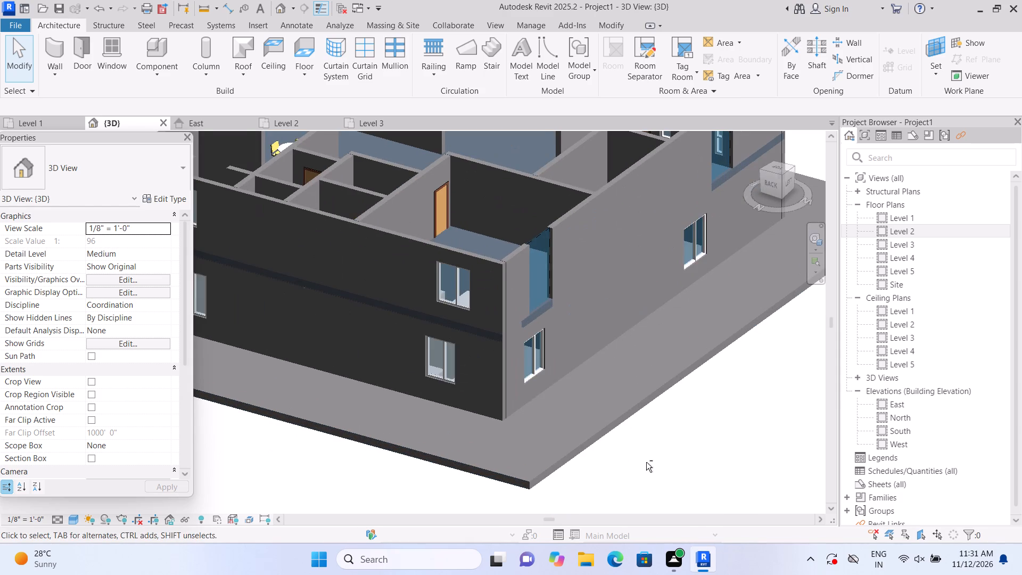
shift+scroll(605, 467, up, 1)
scroll(628, 450, up, 1)
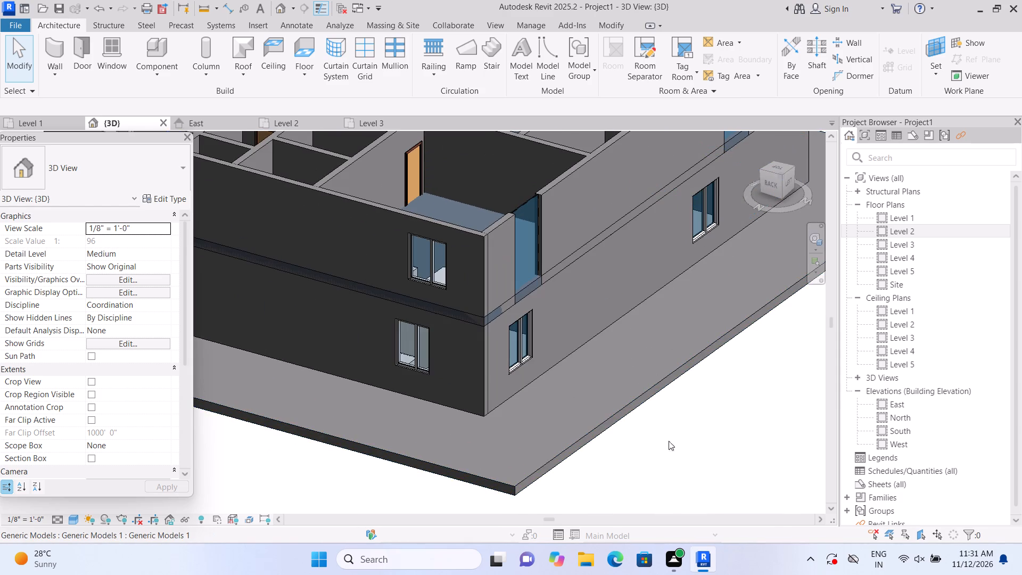
scroll(779, 403, down, 2)
middle_drag(765, 402, 655, 501)
scroll(449, 417, up, 4)
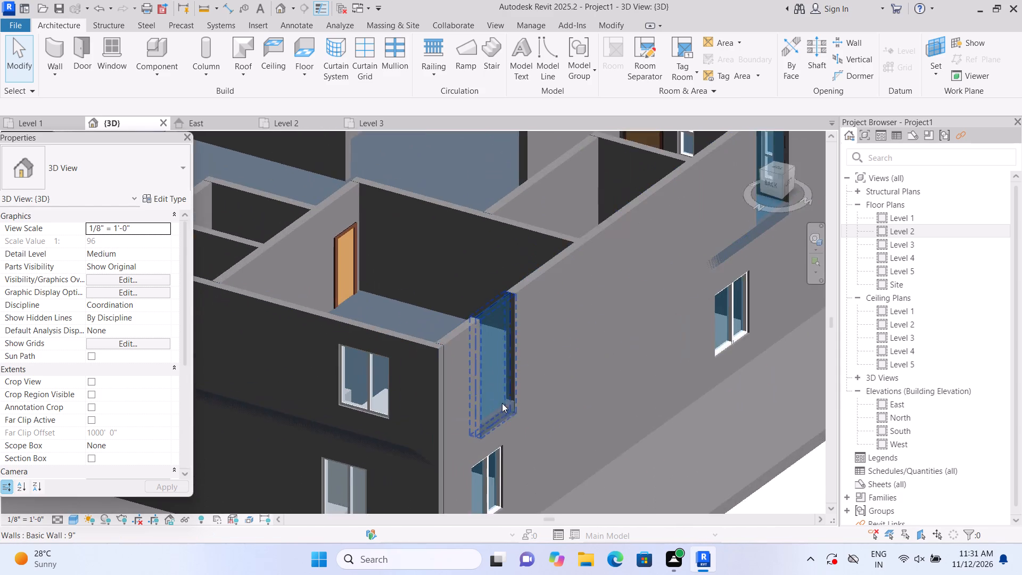
scroll(502, 403, up, 2)
click(504, 381)
scroll(506, 387, up, 3)
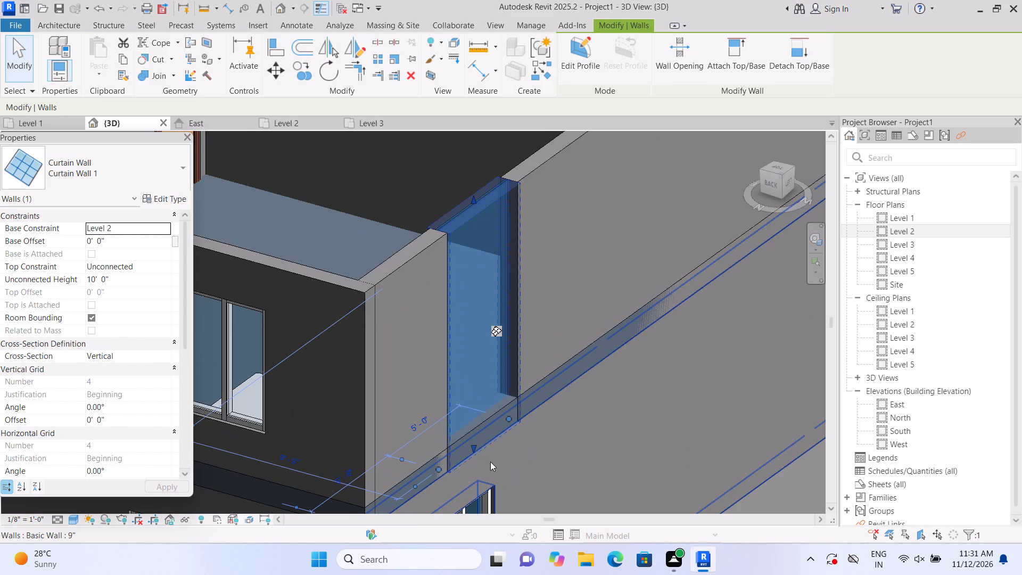
drag(473, 446, 459, 365)
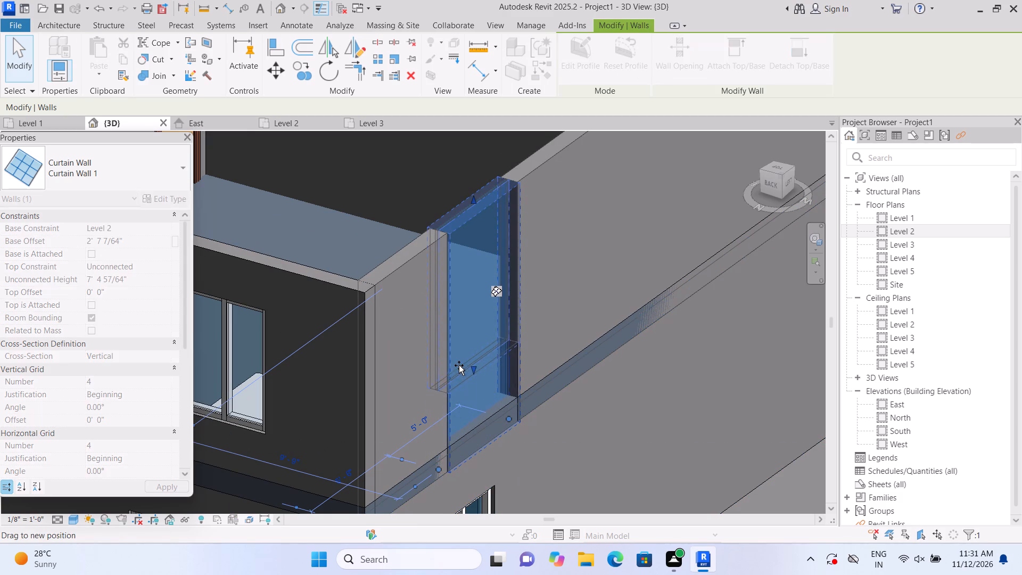
drag(459, 365, 460, 366)
drag(474, 196, 489, 241)
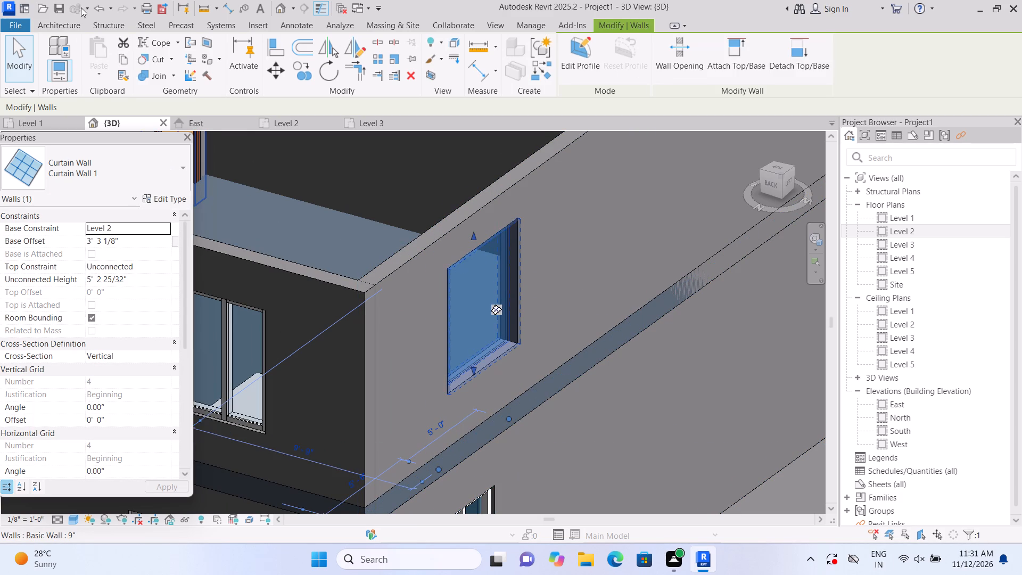
Divide the resized west window with a vertical curtain grid line 2'-11" from its north side and 2'-1" from its south side.
click(75, 28)
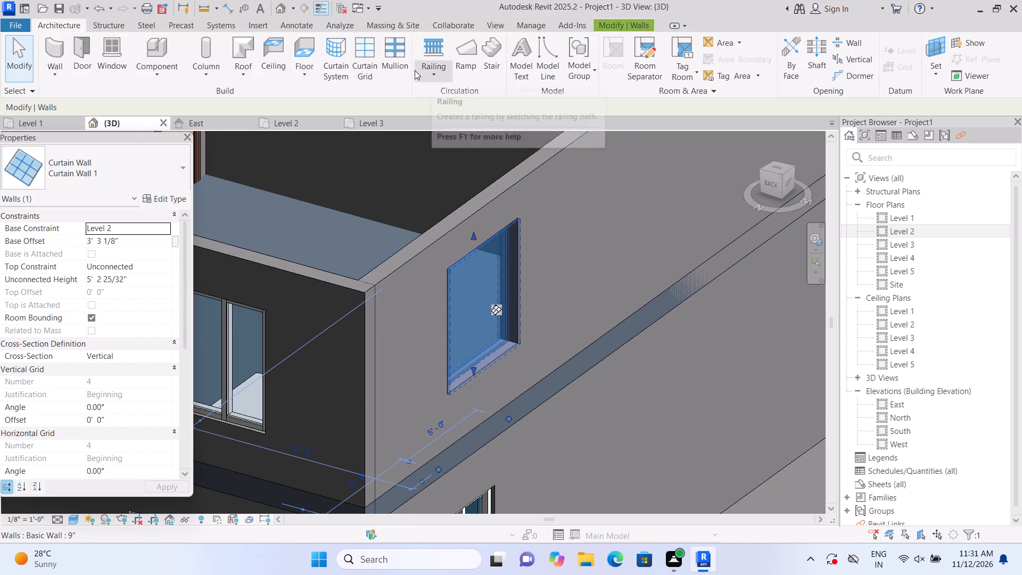
click(373, 74)
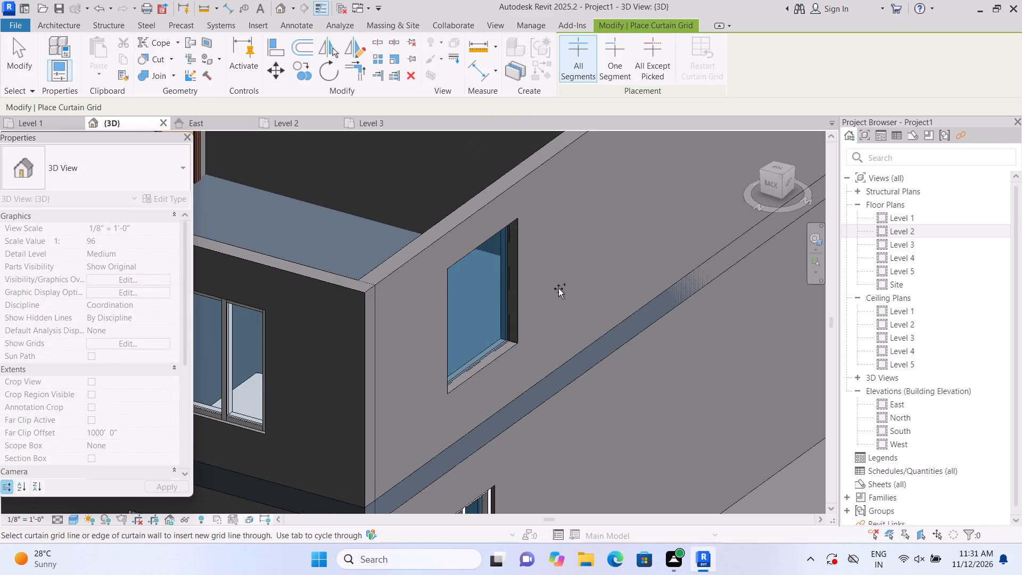
scroll(554, 290, up, 2)
scroll(479, 287, up, 1)
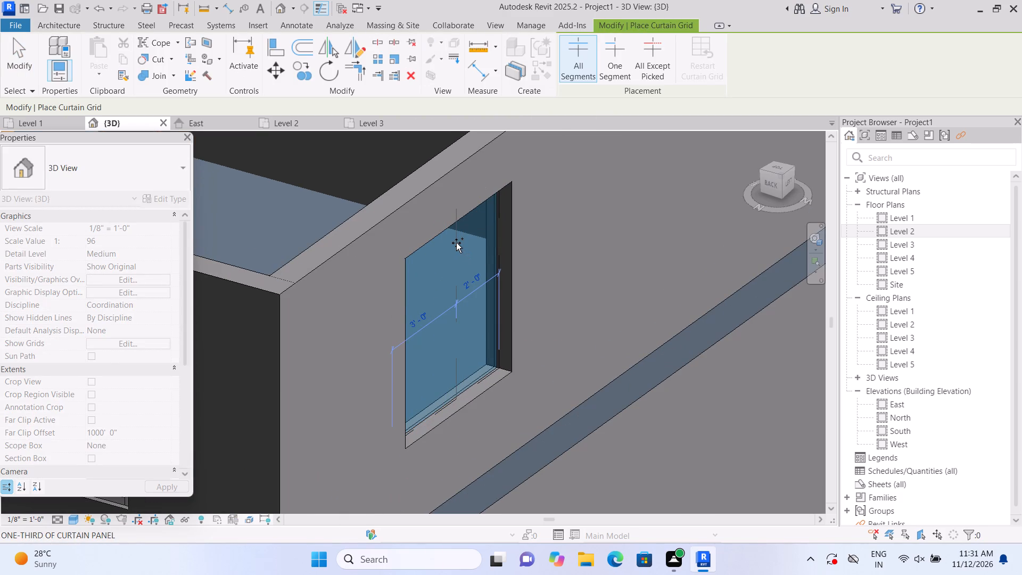
click(455, 242)
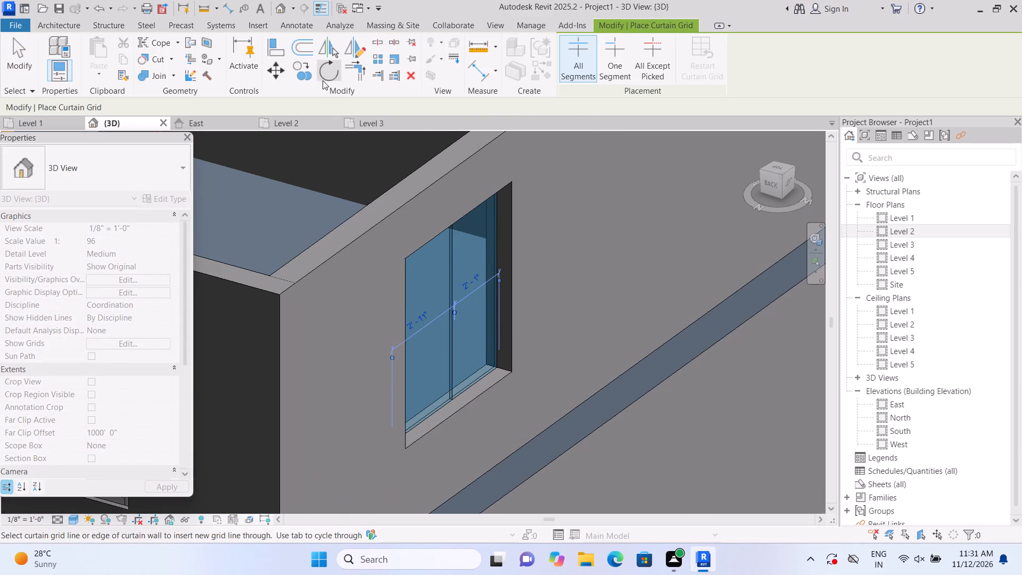
Add 2.5" x 5" rectangular mullions to the west window's middle grid line and all four edges.
click(70, 22)
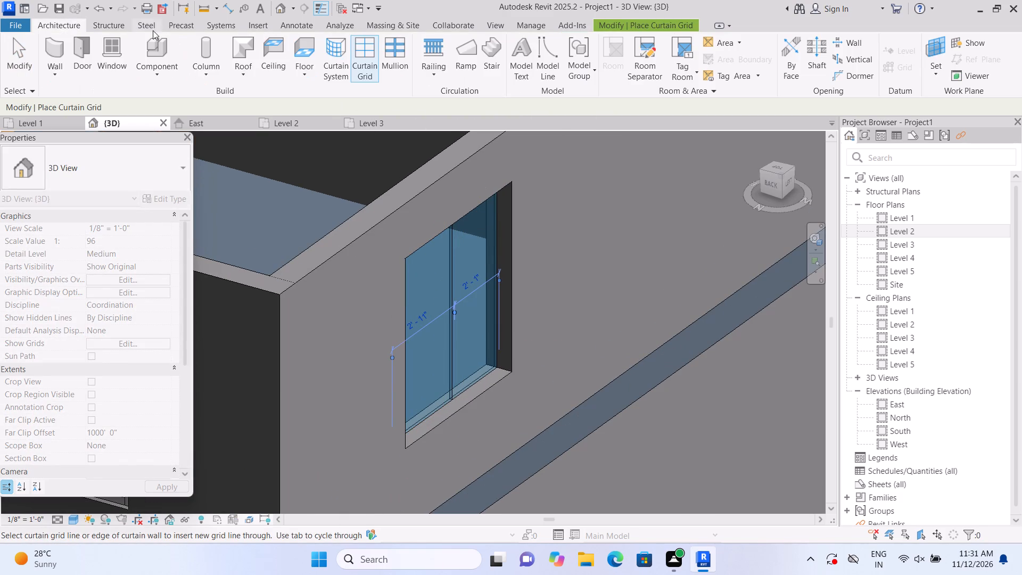
click(404, 62)
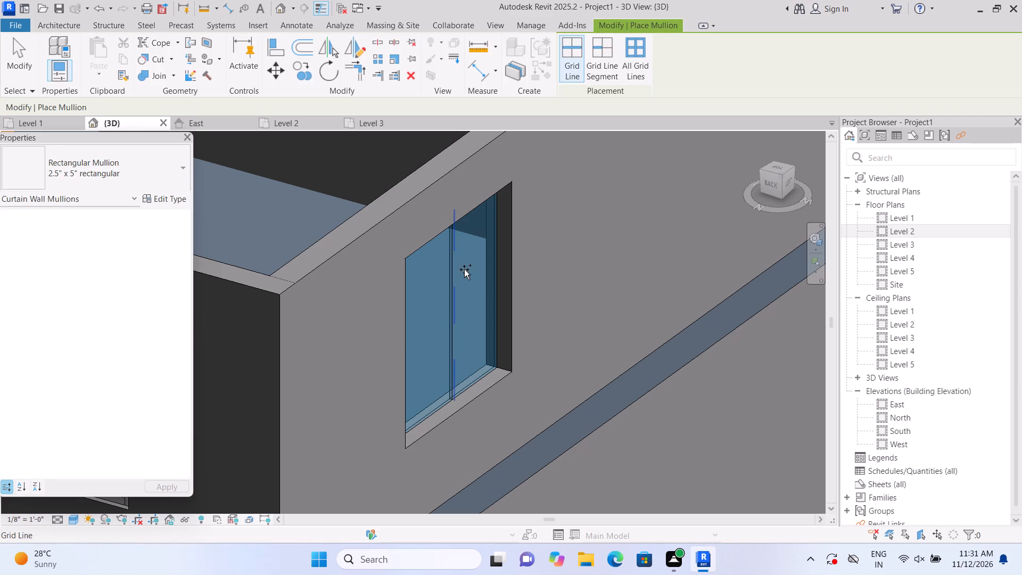
click(464, 270)
click(491, 262)
click(426, 252)
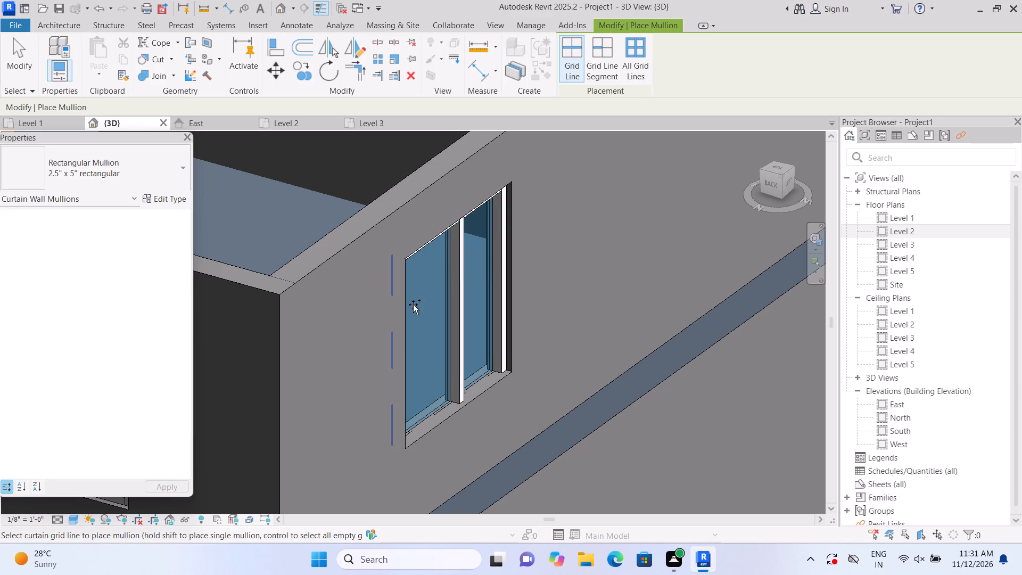
click(413, 305)
click(425, 391)
scroll(425, 391, down, 4)
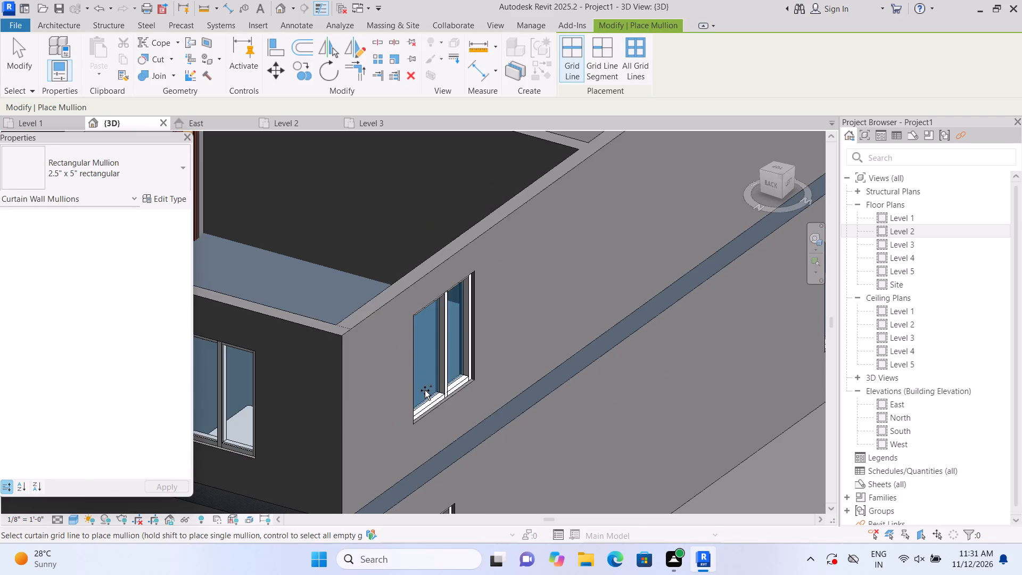
key(Escape)
Lower the top of the next Level 2 curtain wall along the west wall, giving it an unconnected height of about 8'-3".
scroll(433, 396, down, 6)
middle_drag(744, 490, 722, 531)
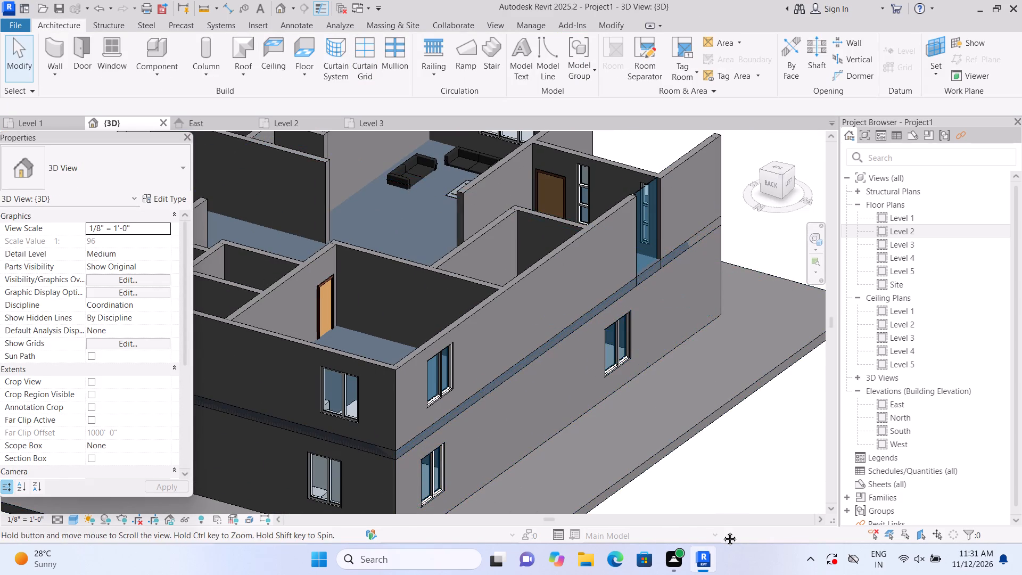
middle_drag(722, 531, 713, 541)
scroll(689, 334, up, 5)
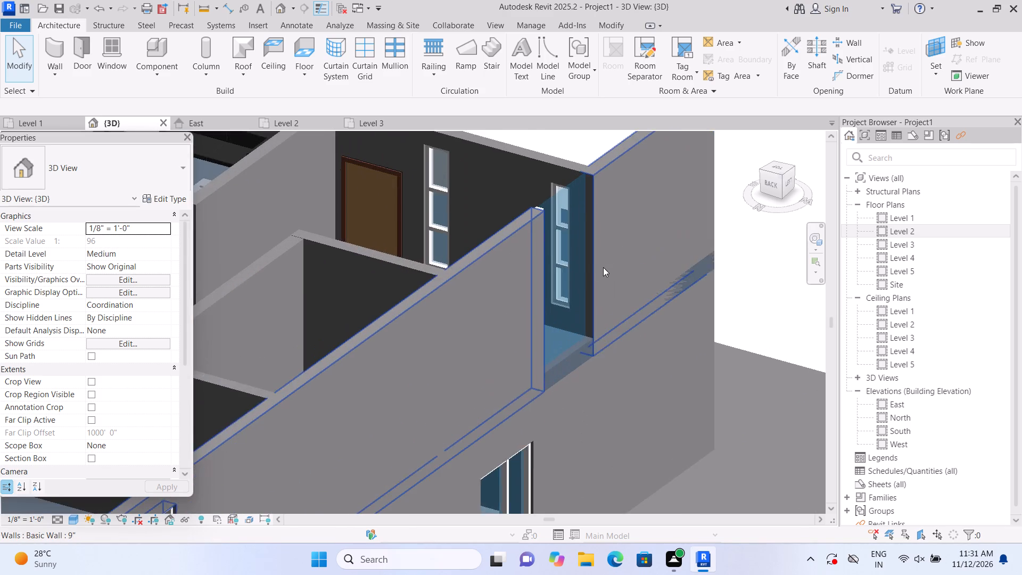
scroll(603, 267, up, 1)
click(579, 278)
scroll(581, 277, up, 2)
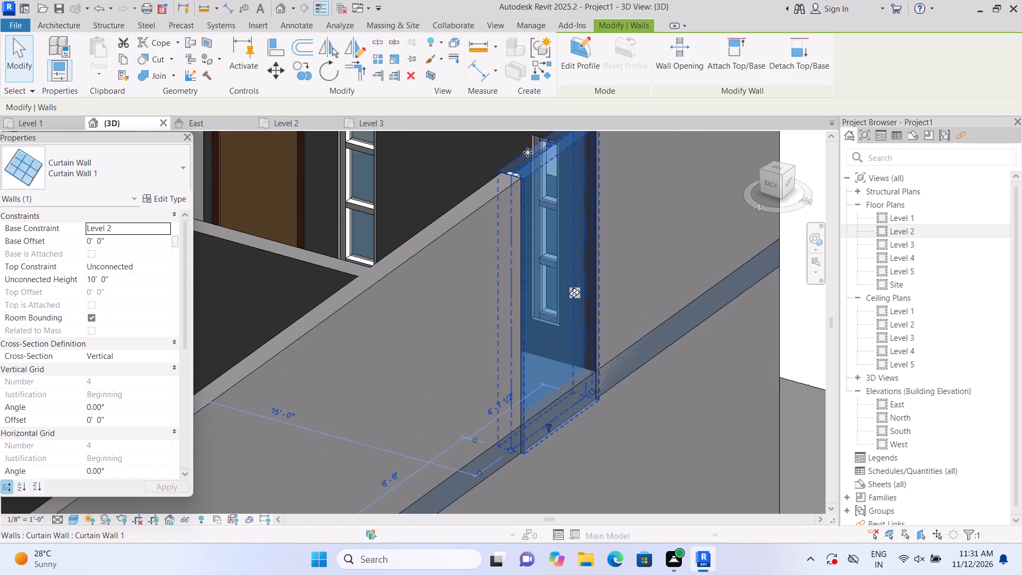
drag(548, 143, 557, 197)
click(557, 196)
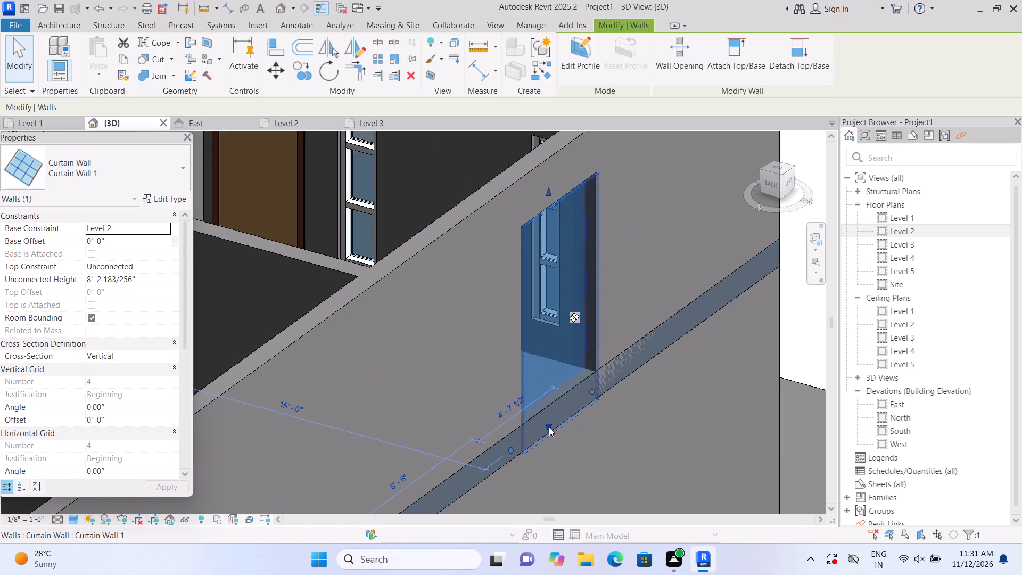
Raise the base of the selected west curtain wall to about 3'-0 11/16" base offset, giving about 5'-2" unconnected height.
drag(549, 427, 534, 351)
click(534, 351)
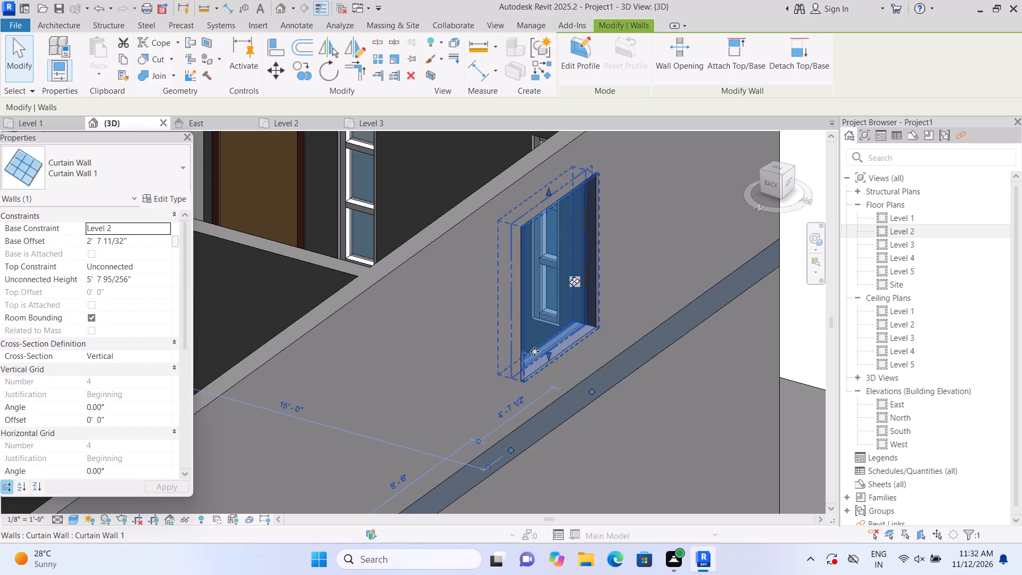
drag(549, 353, 546, 345)
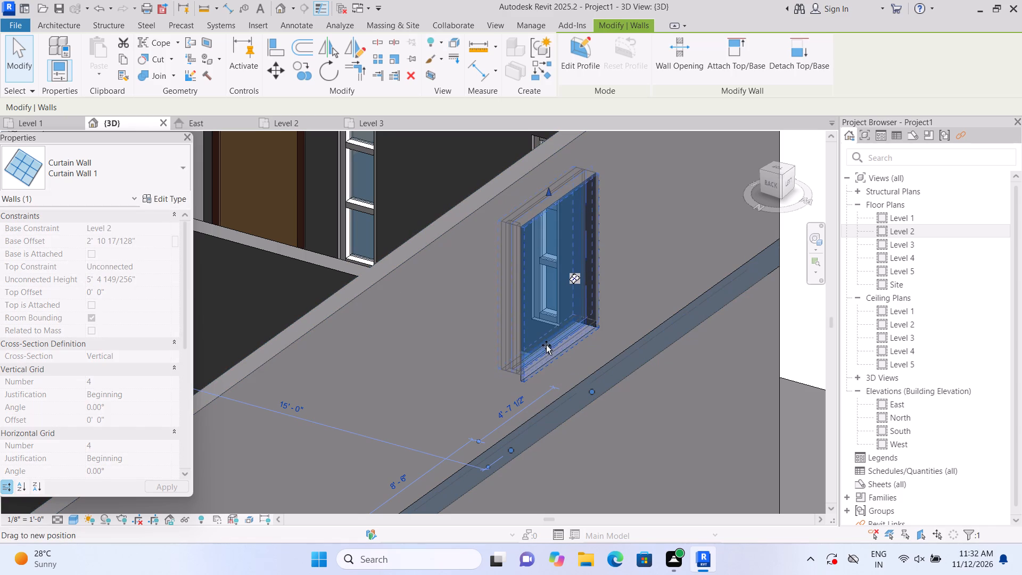
drag(546, 345, 546, 342)
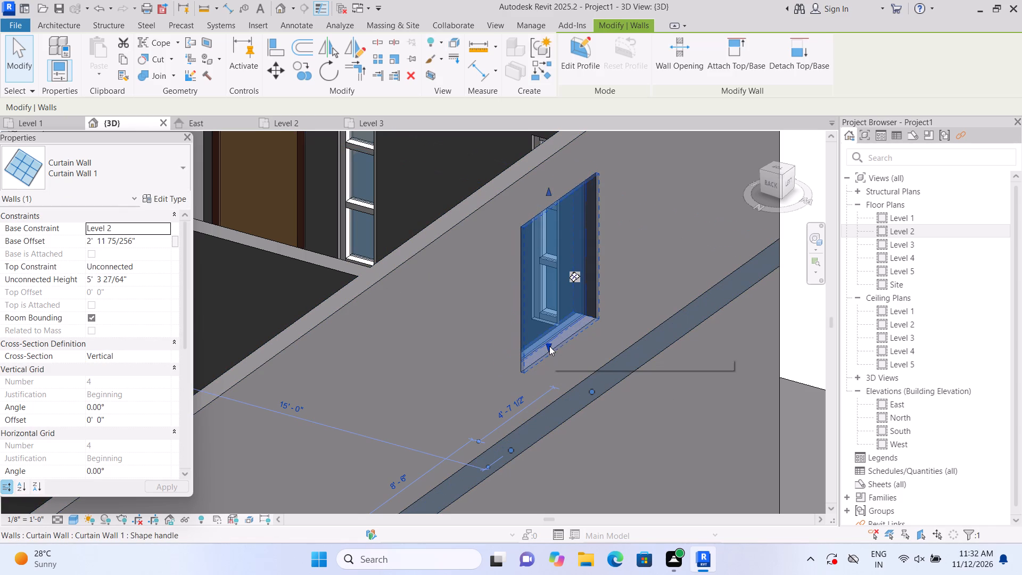
drag(548, 346, 547, 339)
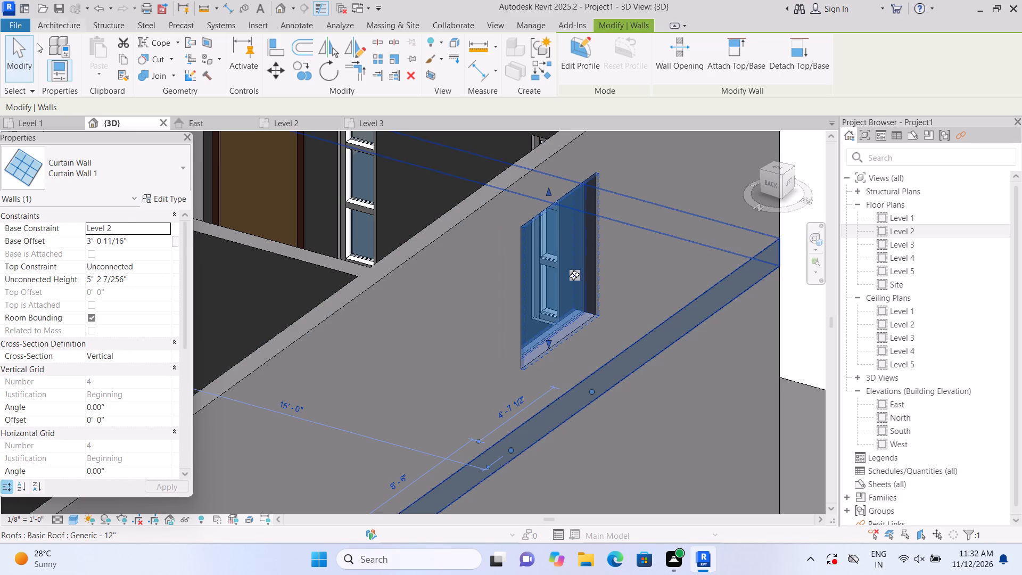
Divide the resized west window with a vertical curtain grid line near its middle, deleting the stray horizontal grid line near its top.
click(58, 18)
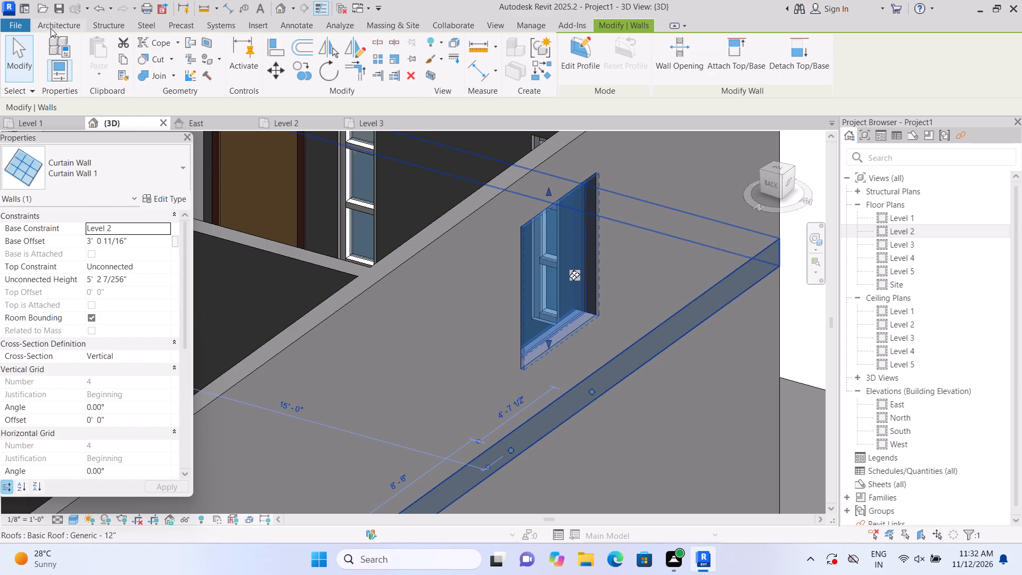
click(51, 28)
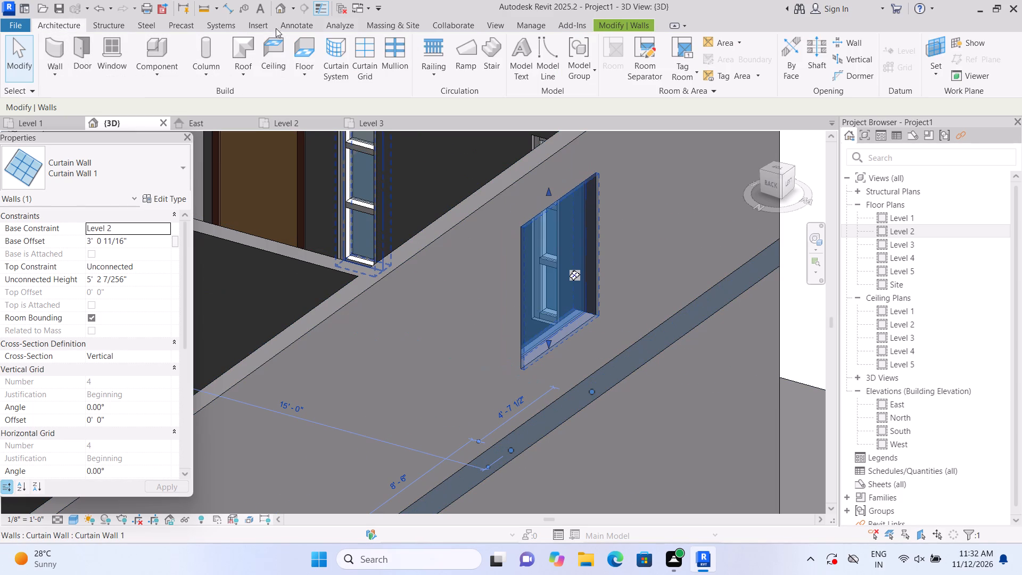
click(370, 50)
scroll(618, 227, up, 3)
scroll(539, 207, up, 1)
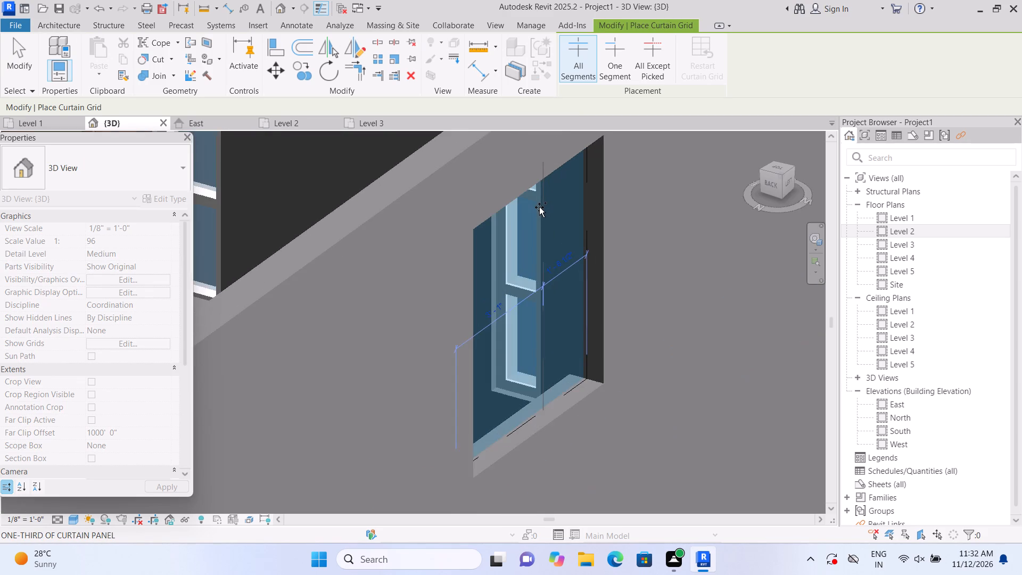
scroll(539, 207, up, 2)
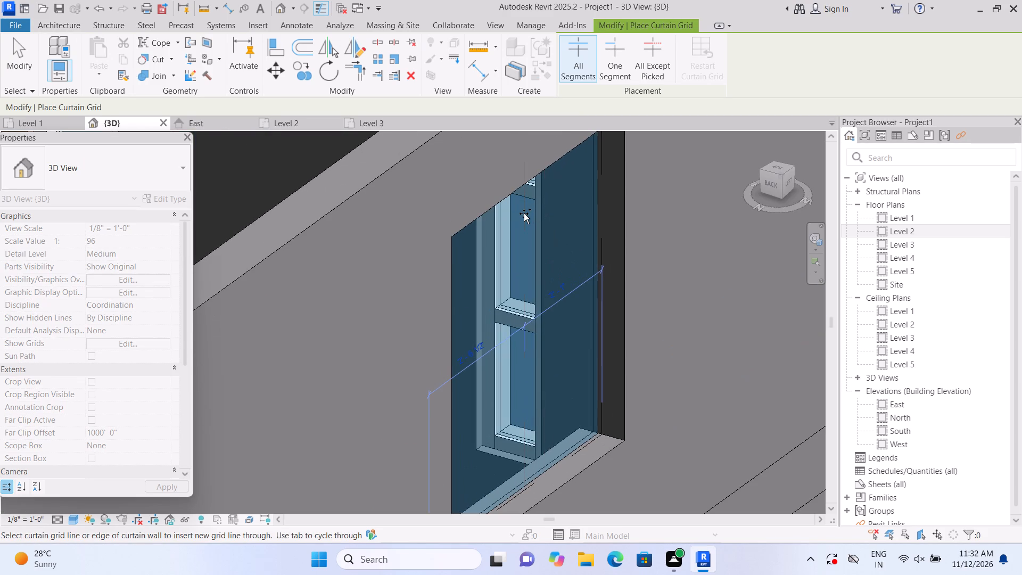
double_click(524, 214)
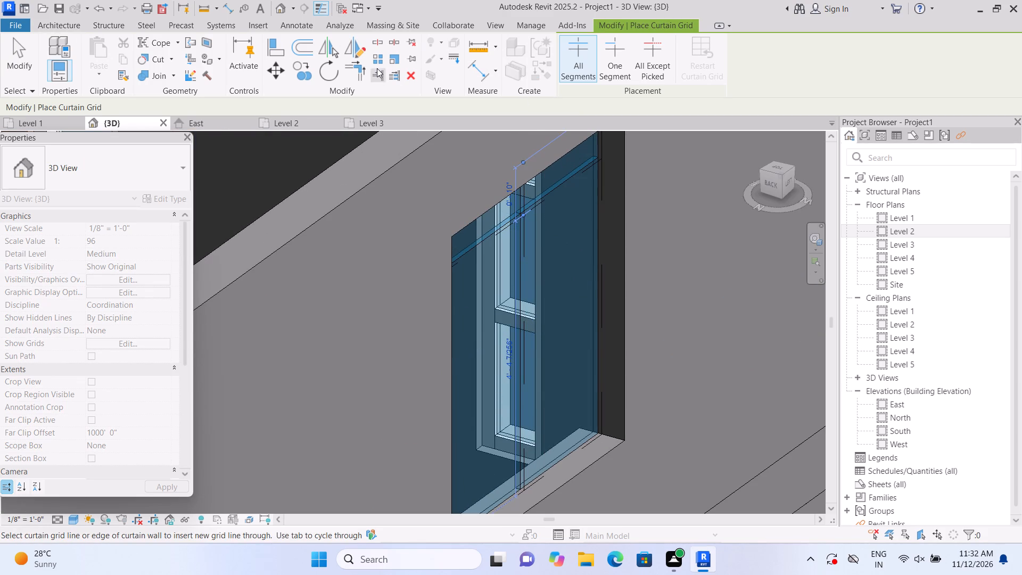
key(Escape)
key(Escape)
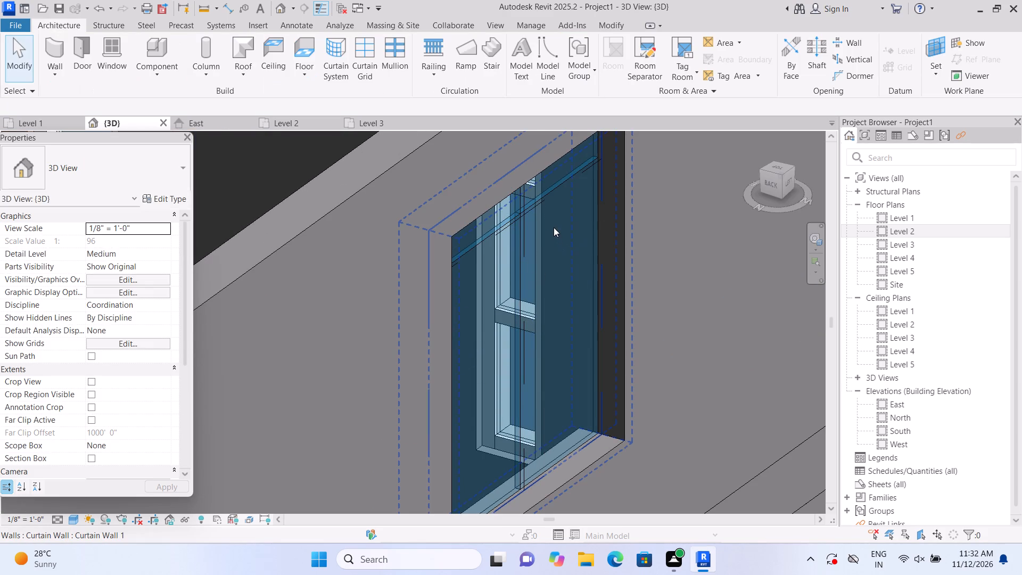
click(549, 195)
key(Delete)
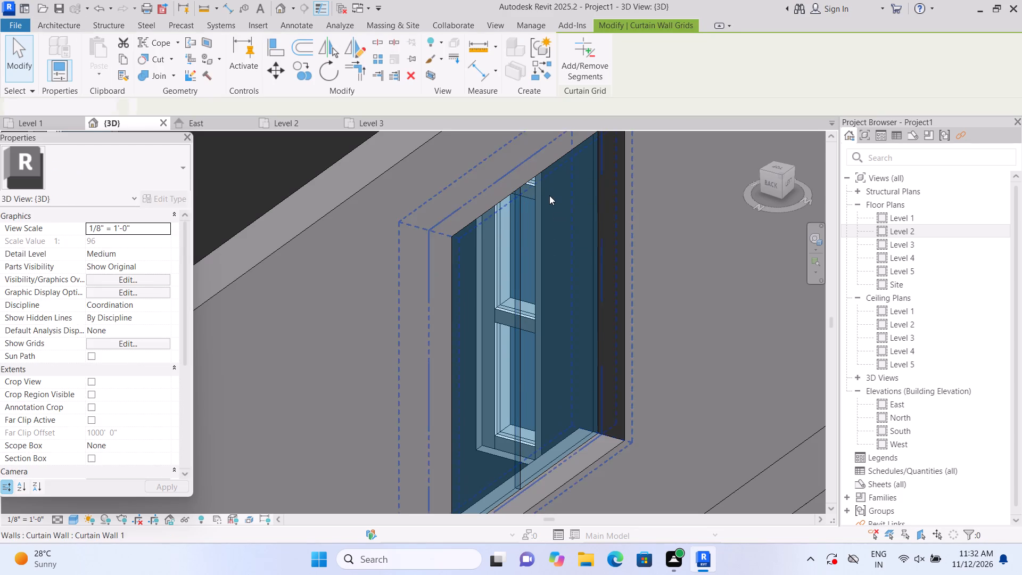
Add 2.5" x 5" rectangular mullions to this west window's middle grid line and its surrounding edges.
click(394, 70)
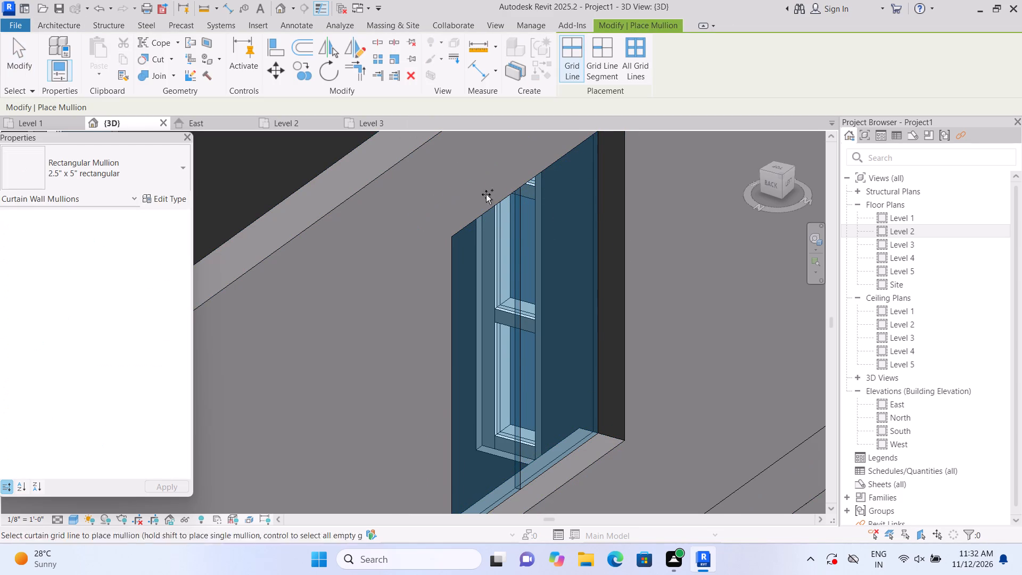
click(519, 256)
click(577, 251)
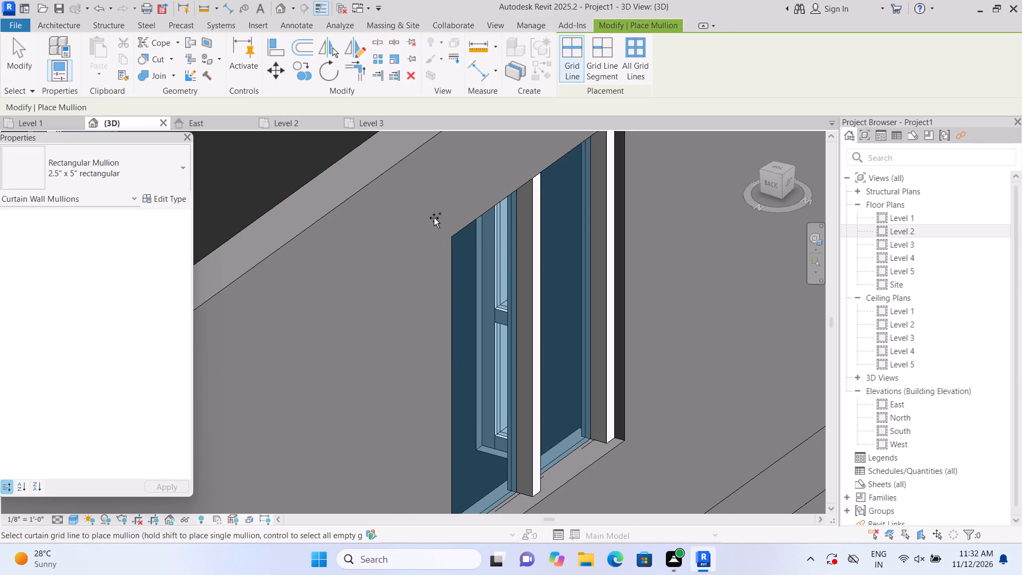
click(485, 233)
scroll(465, 279, down, 2)
scroll(472, 327, up, 1)
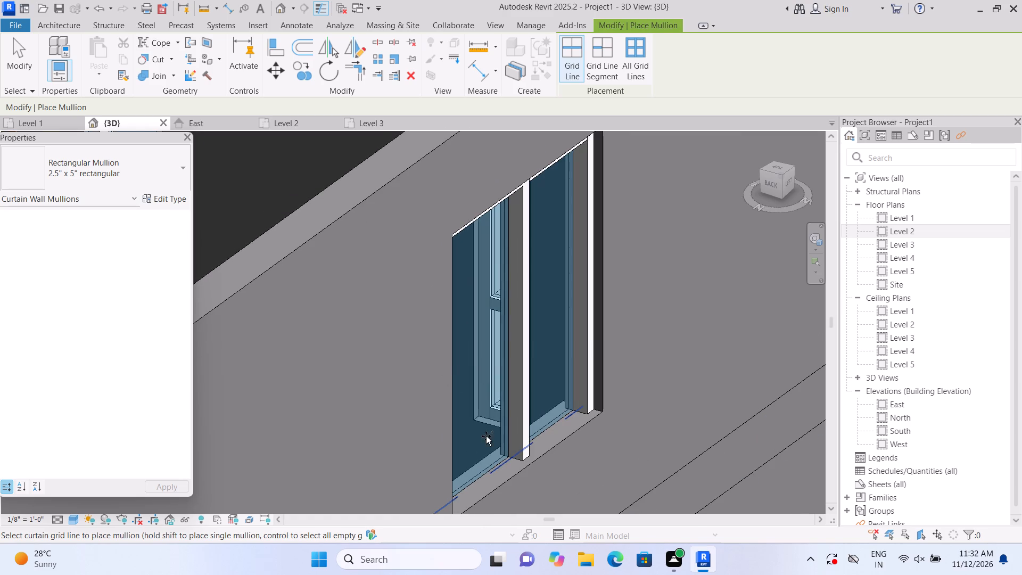
click(491, 464)
scroll(482, 394, down, 3)
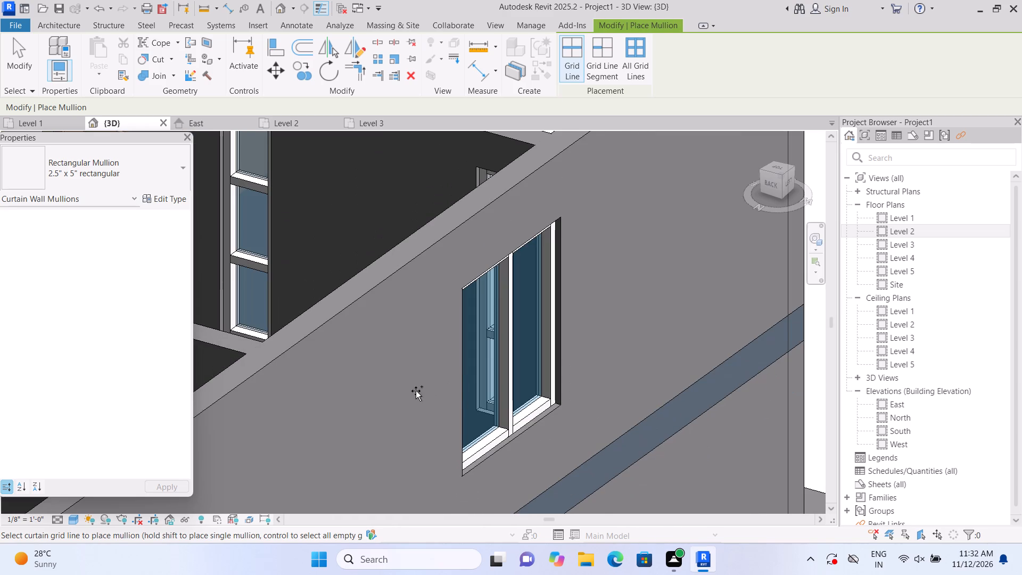
Examine the west wall's Level 2 windows and their mullions from outside, comparing them with the Level 1 windows below.
scroll(472, 383, up, 1)
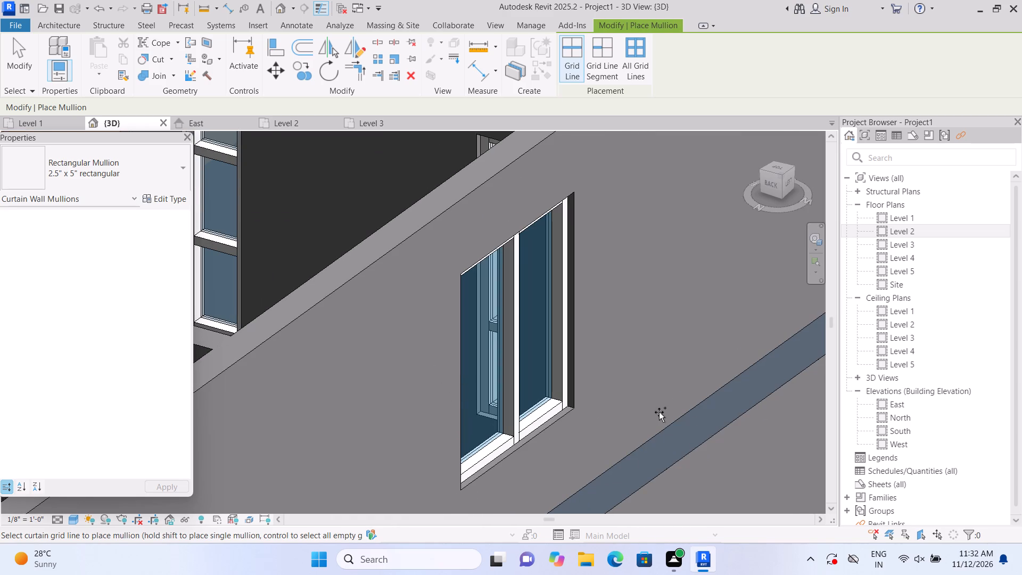
shift+scroll(613, 424, up, 1)
scroll(639, 299, down, 8)
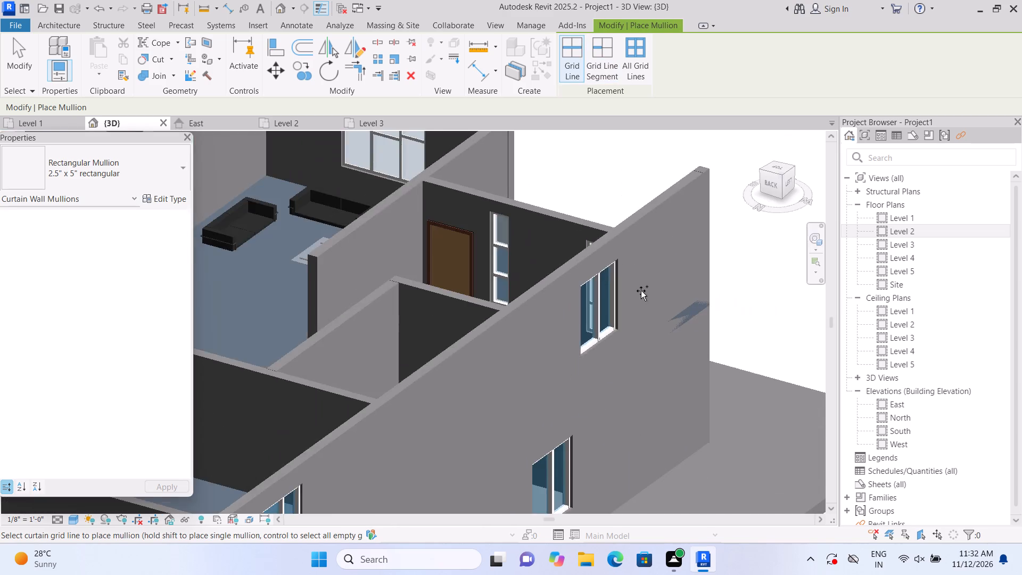
scroll(645, 308, down, 4)
shift+scroll(751, 315, up, 1)
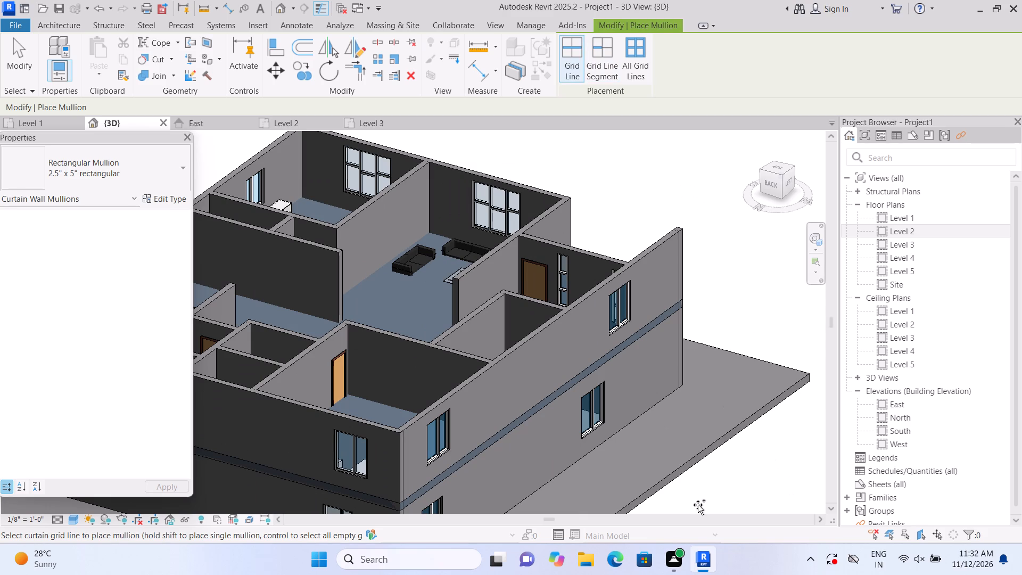
shift+scroll(650, 495, up, 1)
scroll(689, 480, down, 4)
shift+middle_drag(680, 486, 574, 505)
shift+click(660, 488)
shift+drag(660, 488, 574, 505)
scroll(596, 456, up, 14)
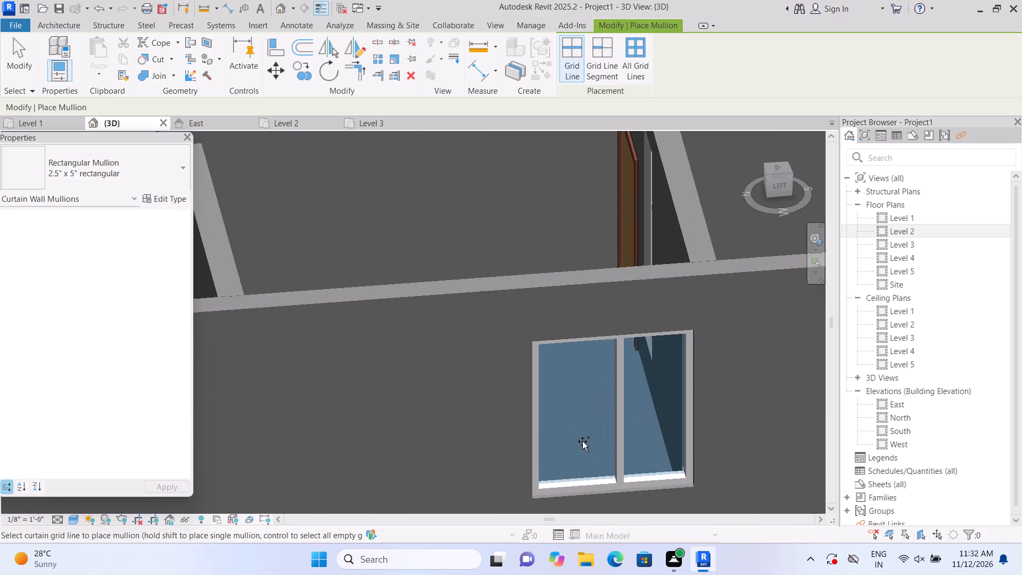
scroll(582, 438, down, 13)
scroll(584, 461, up, 7)
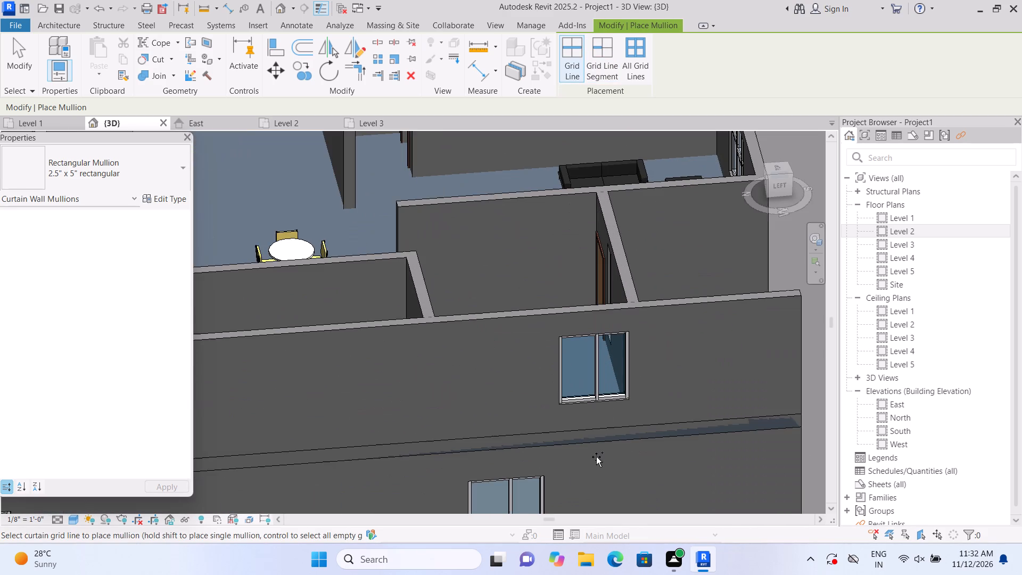
scroll(599, 459, down, 10)
scroll(589, 450, up, 2)
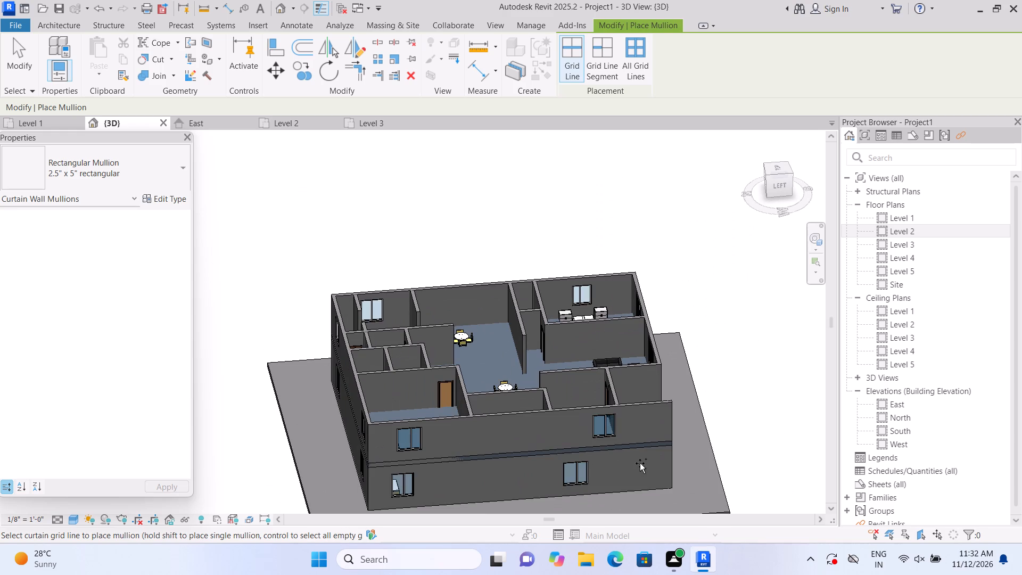
key(Escape)
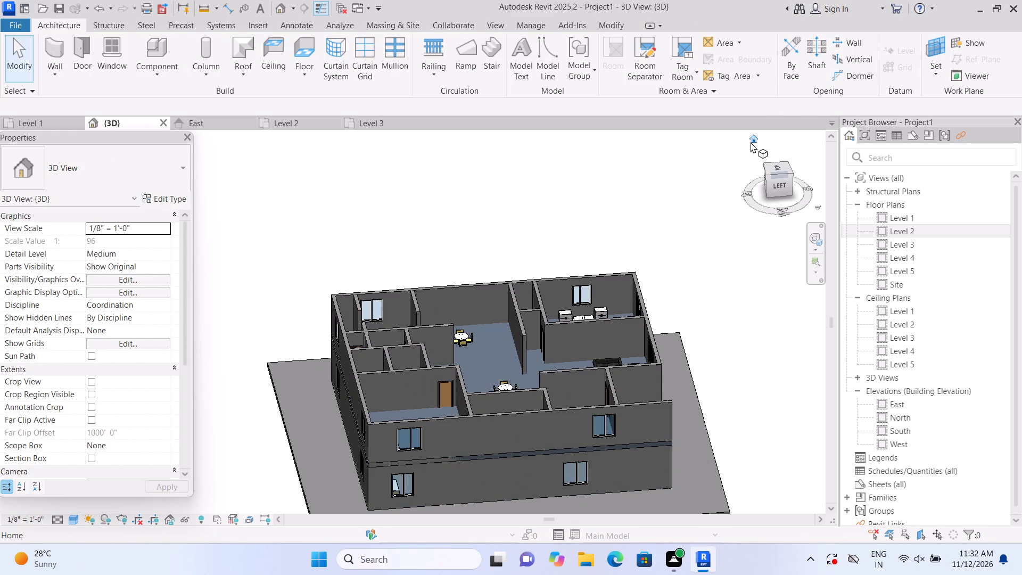
Raise the 36" x 84" single-flush door on the Level 2 front balcony to a sill height of 1'-6".
click(754, 136)
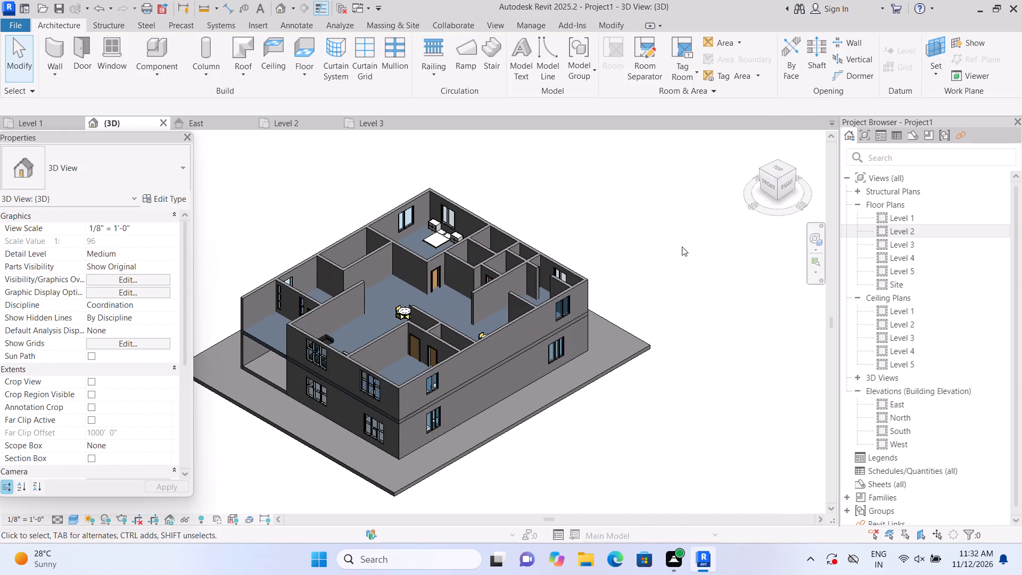
scroll(241, 393, up, 2)
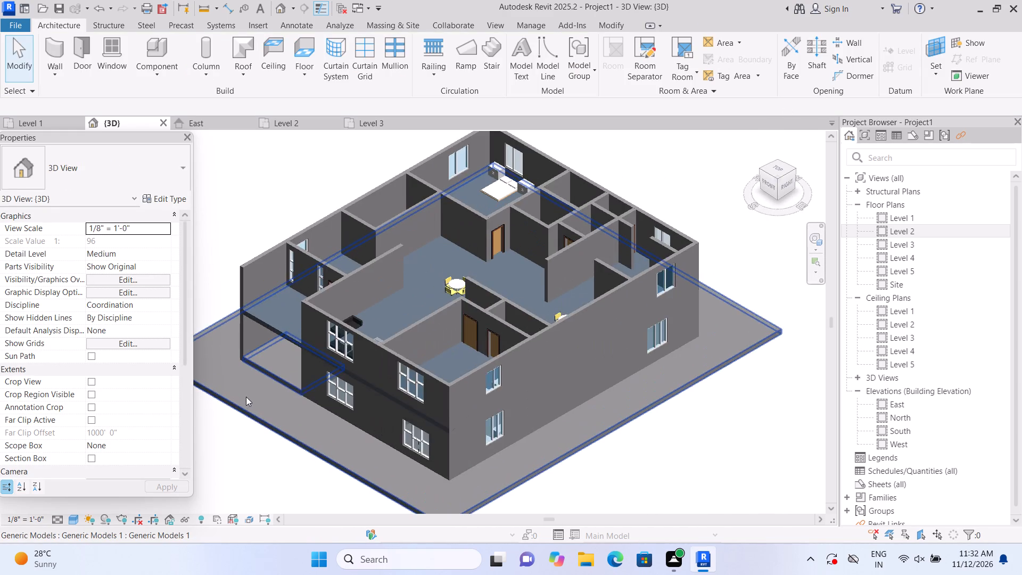
shift+middle_drag(237, 426, 355, 389)
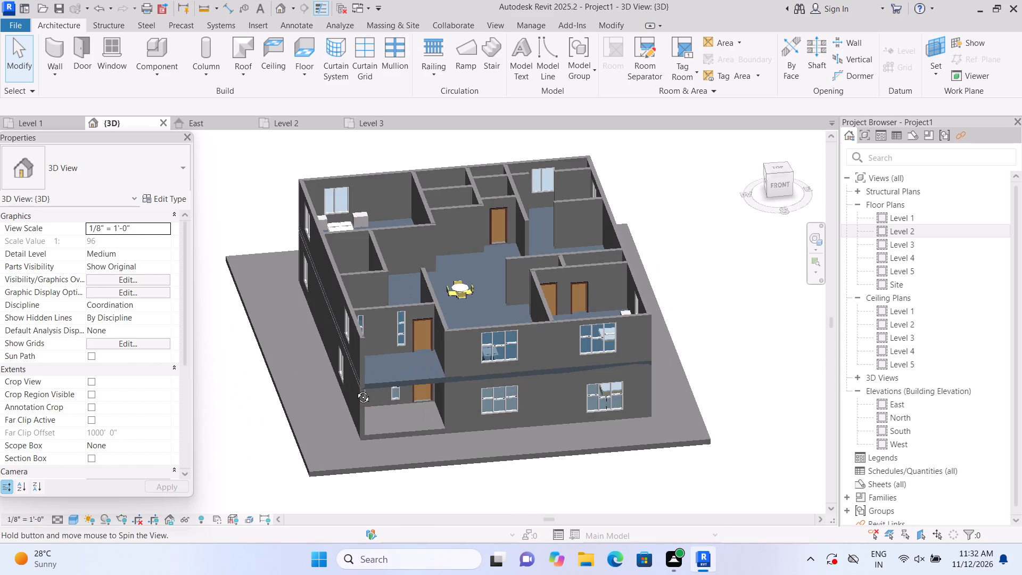
shift+middle_drag(355, 389, 341, 391)
scroll(405, 375, up, 6)
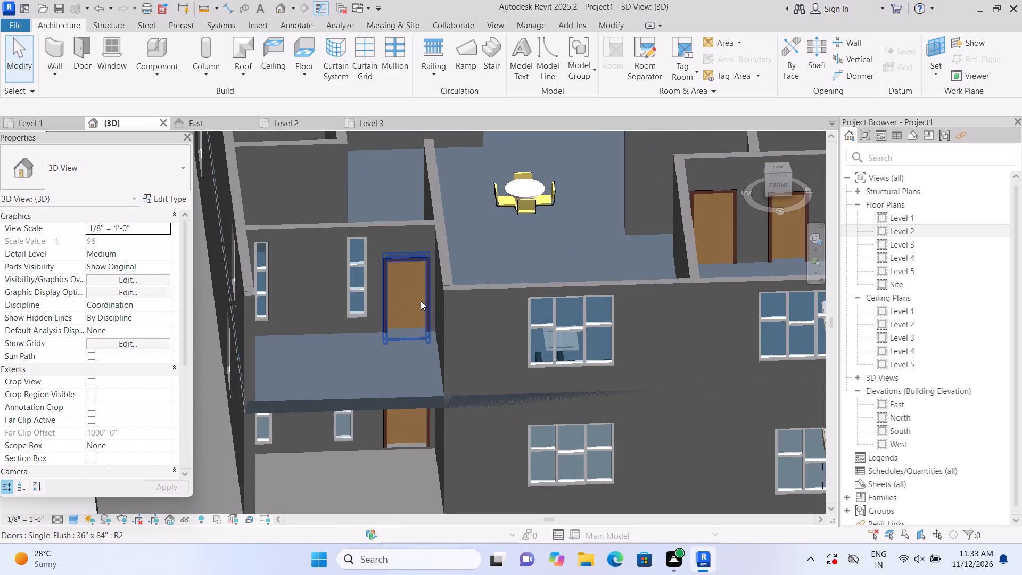
click(421, 300)
key(Up)
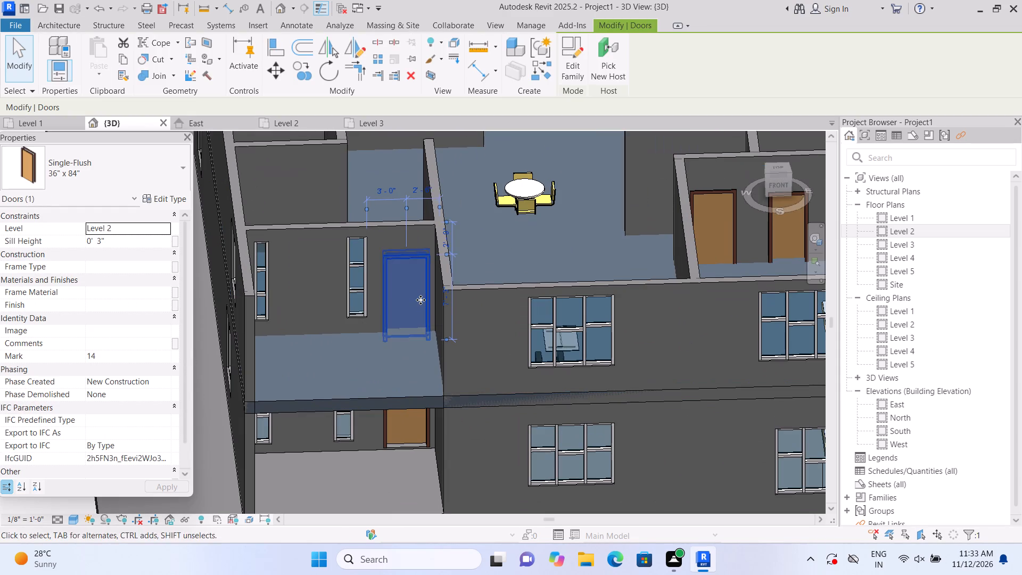
key(Up)
key(Up)
key(Up)
key(Up)
key(Up)
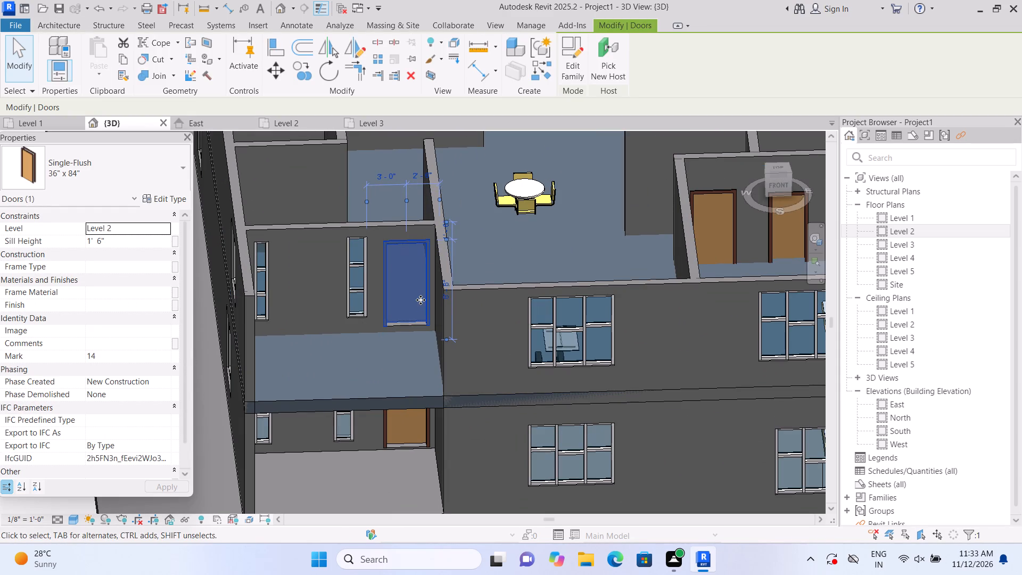
key(Escape)
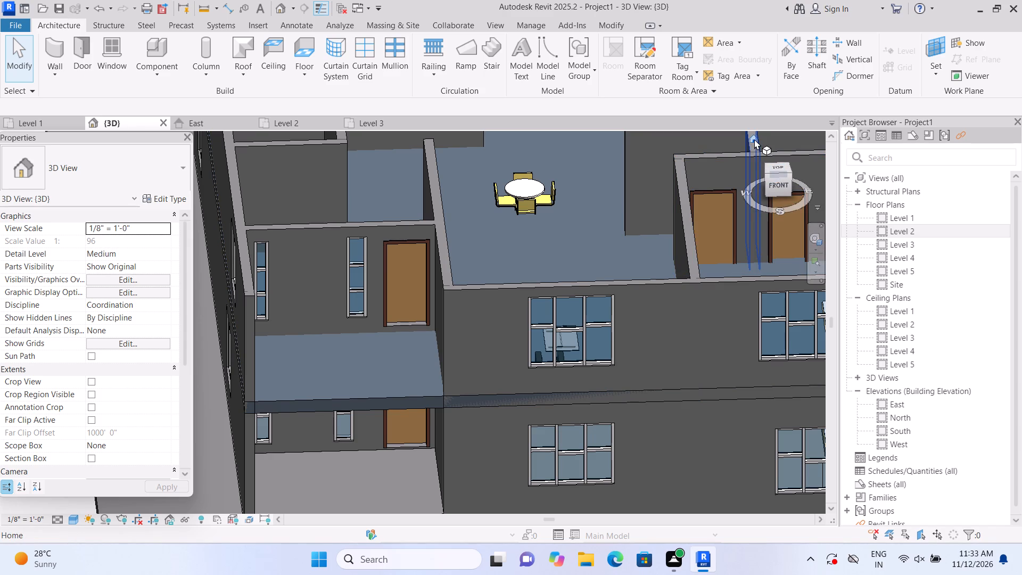
Return the 3D view to its home orientation and open the Level 3 floor plan.
click(754, 138)
middle_drag(652, 408, 680, 407)
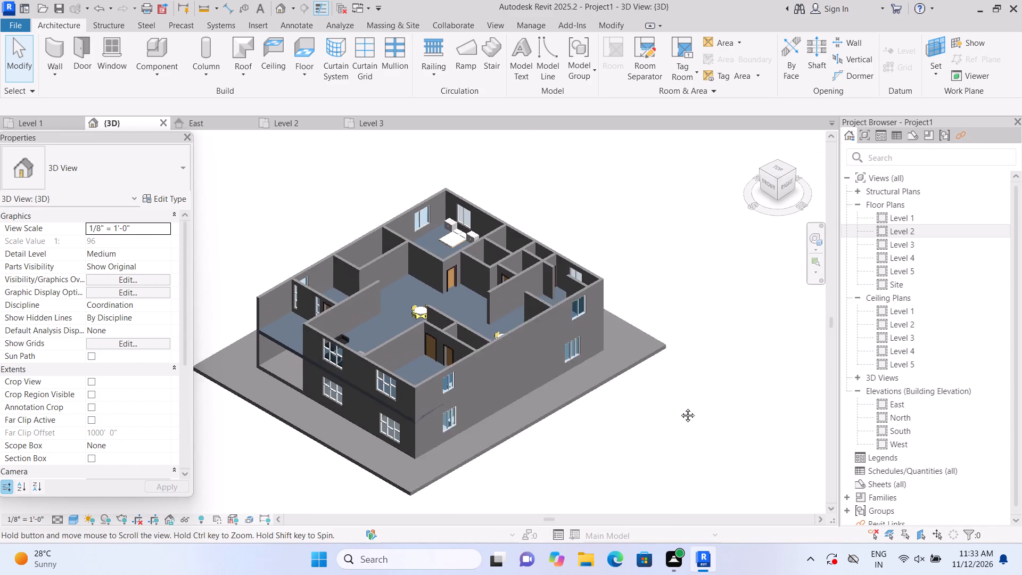
middle_drag(680, 407, 794, 400)
scroll(748, 398, up, 1)
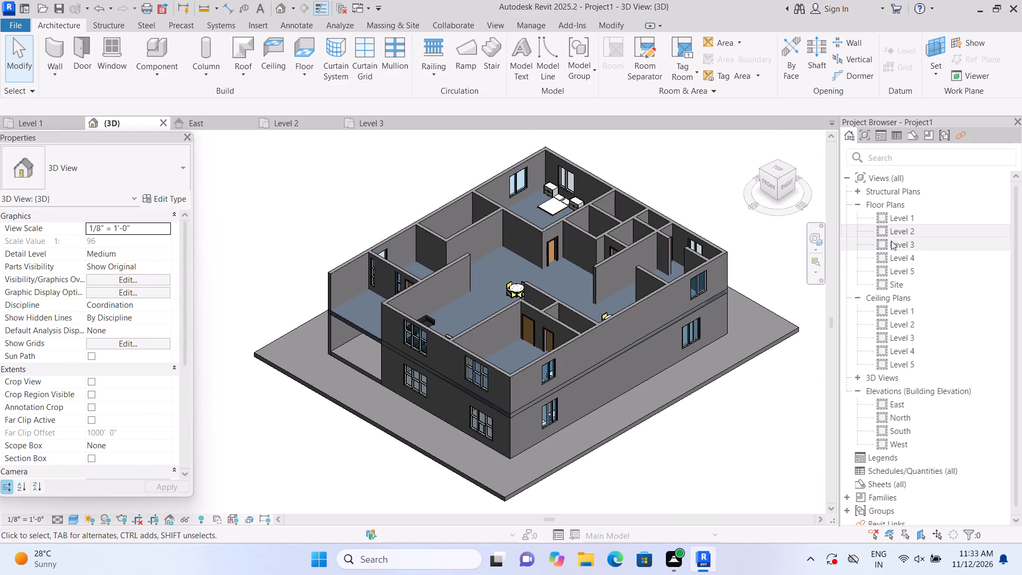
double_click(883, 241)
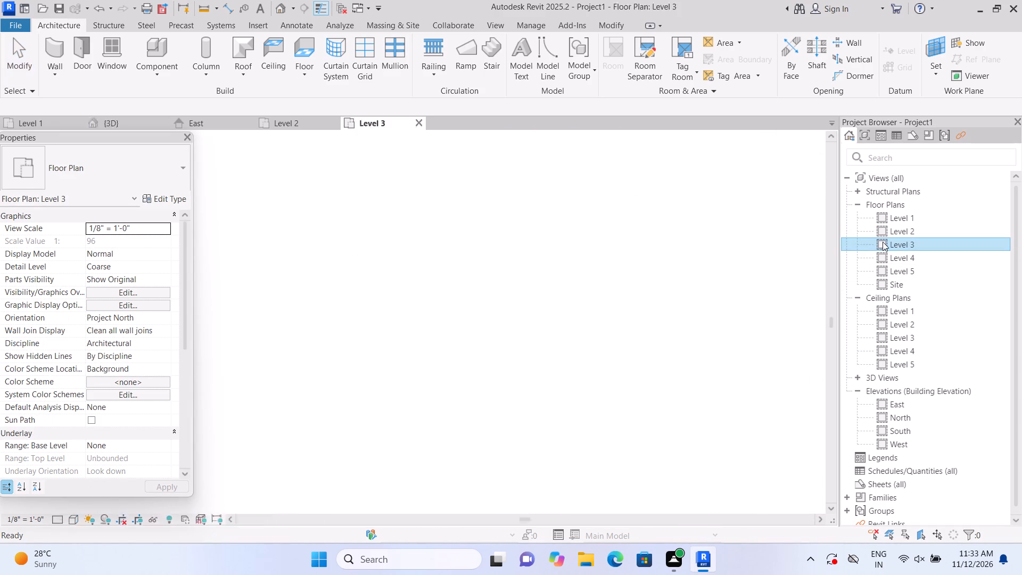
scroll(345, 314, down, 1)
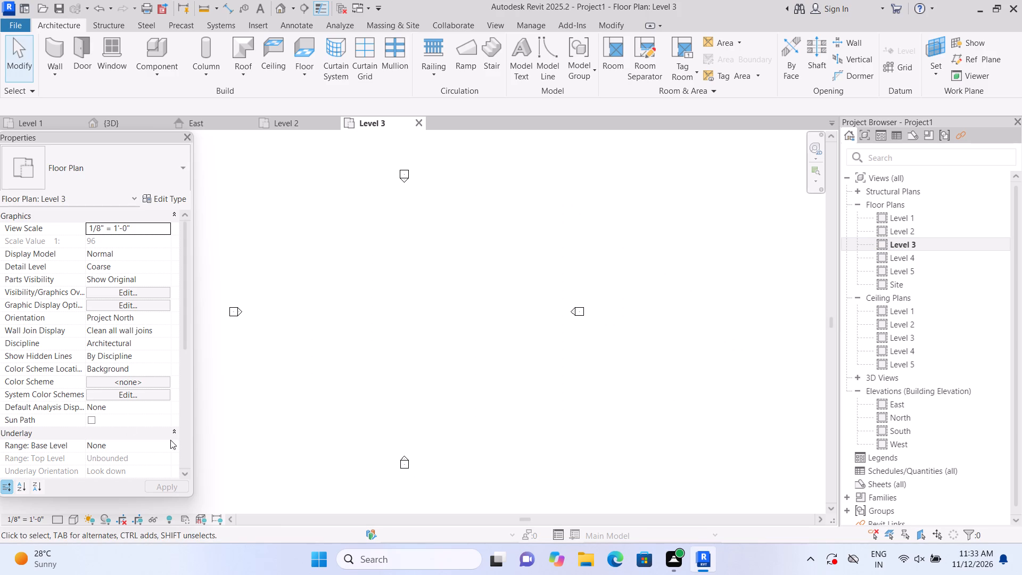
double_click(174, 432)
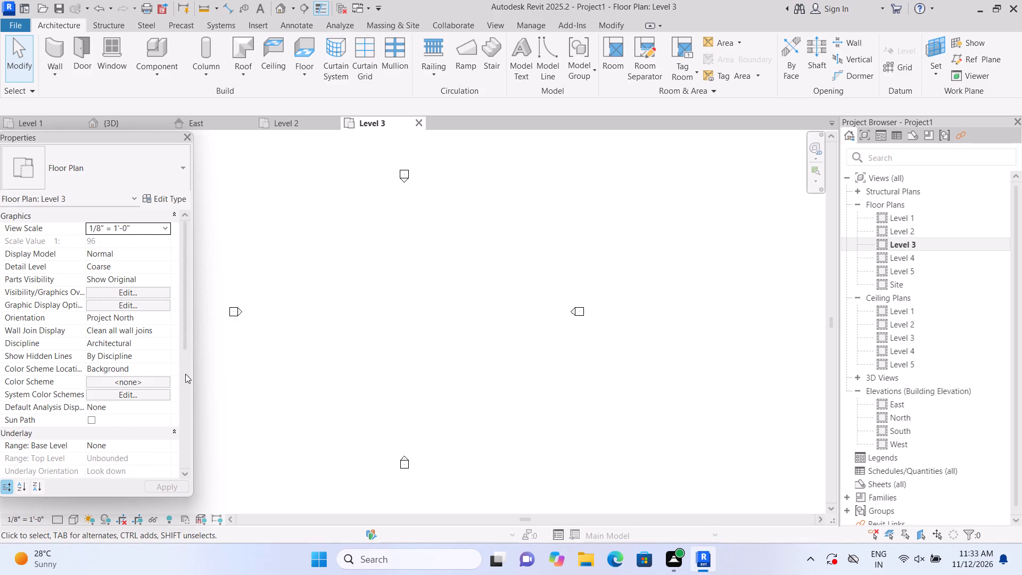
Set the Level 3 plan's underlay base level to Level 2 and apply it.
click(173, 433)
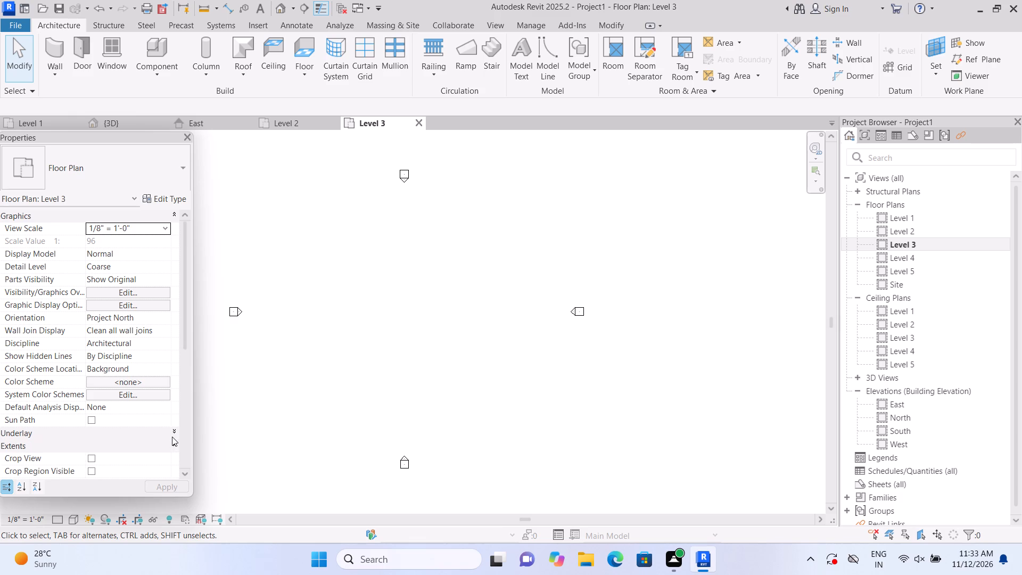
double_click(175, 429)
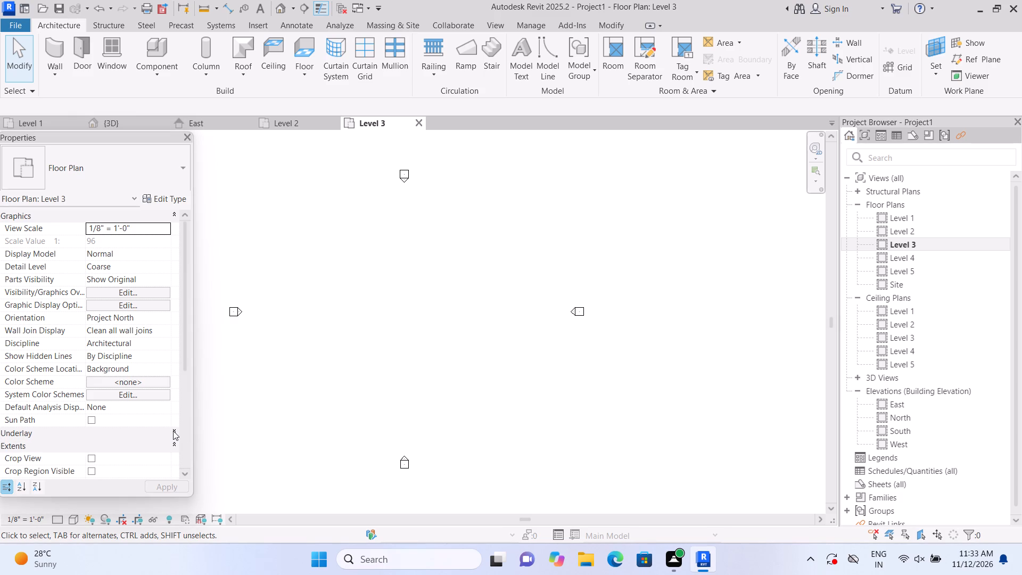
click(173, 431)
click(147, 447)
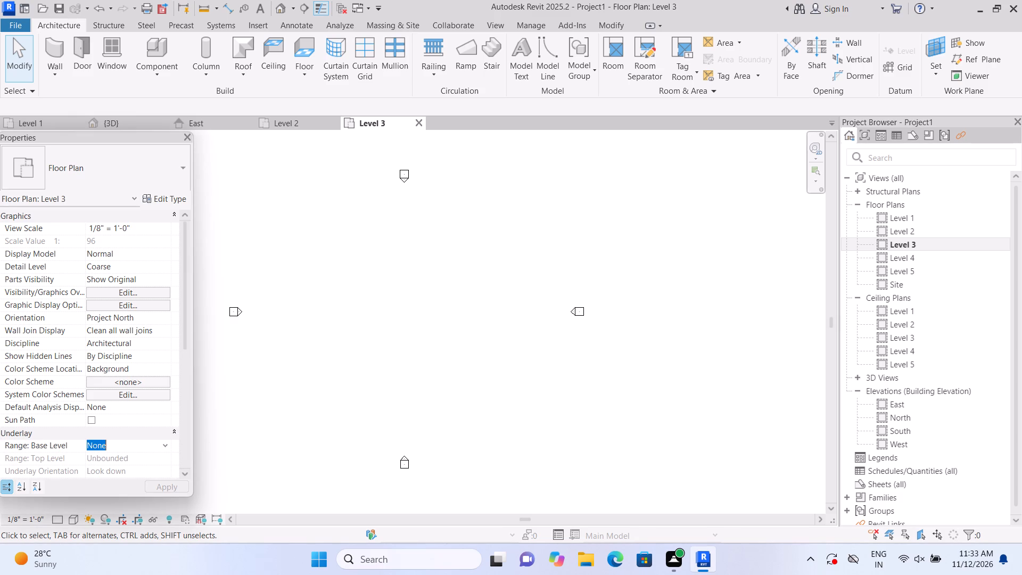
click(167, 445)
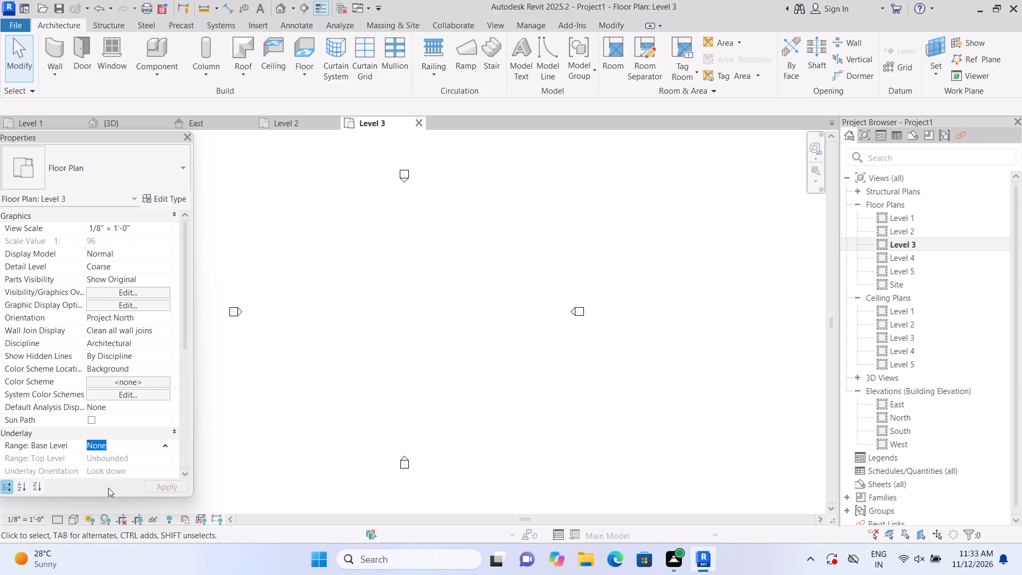
click(109, 477)
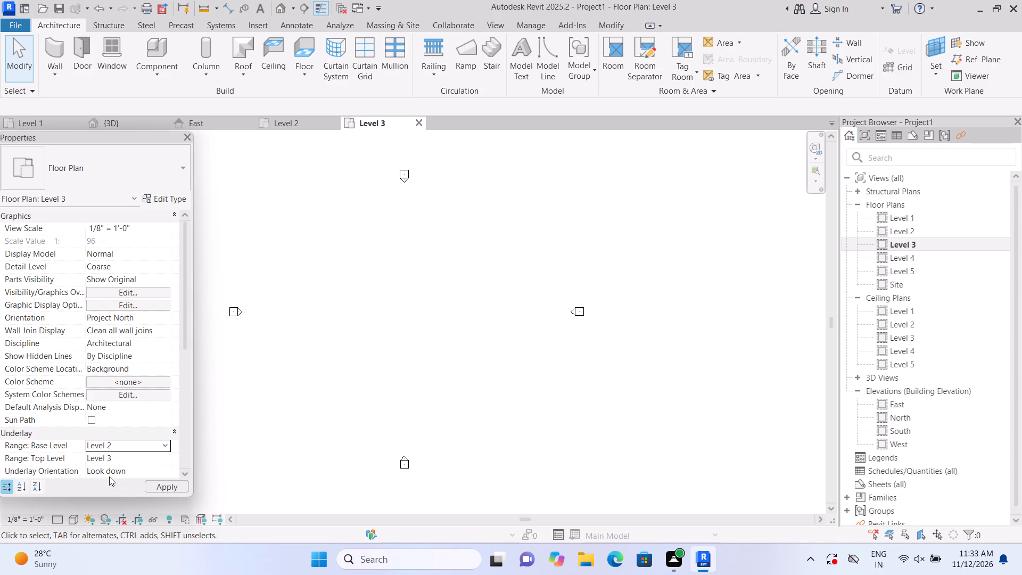
click(160, 488)
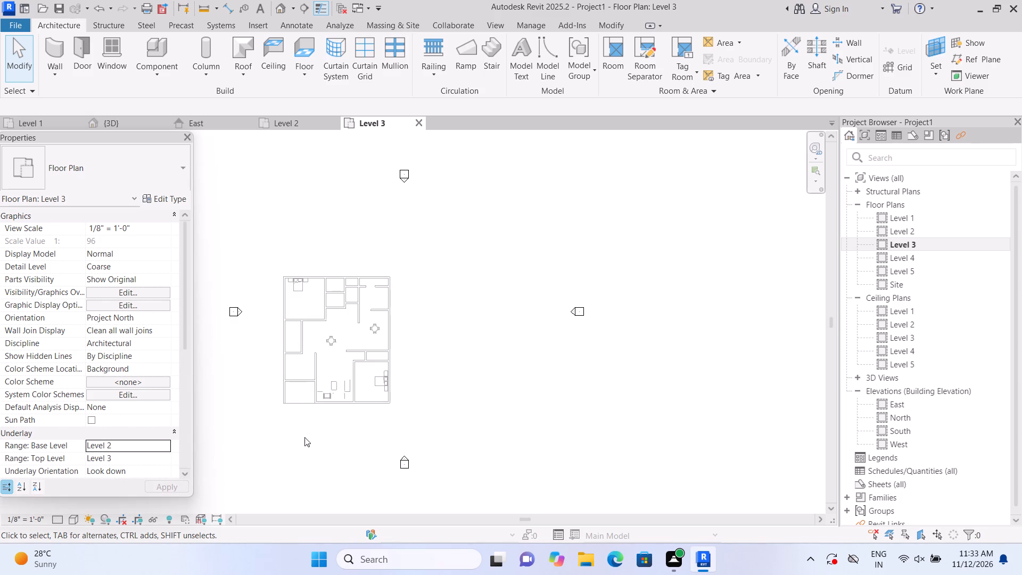
Create a Generic - 12" footprint roof on Level 3 with a slope-defining rectangular boundary along the outer faces of the exterior walls.
scroll(207, 437, up, 2)
scroll(230, 379, up, 3)
scroll(264, 409, down, 1)
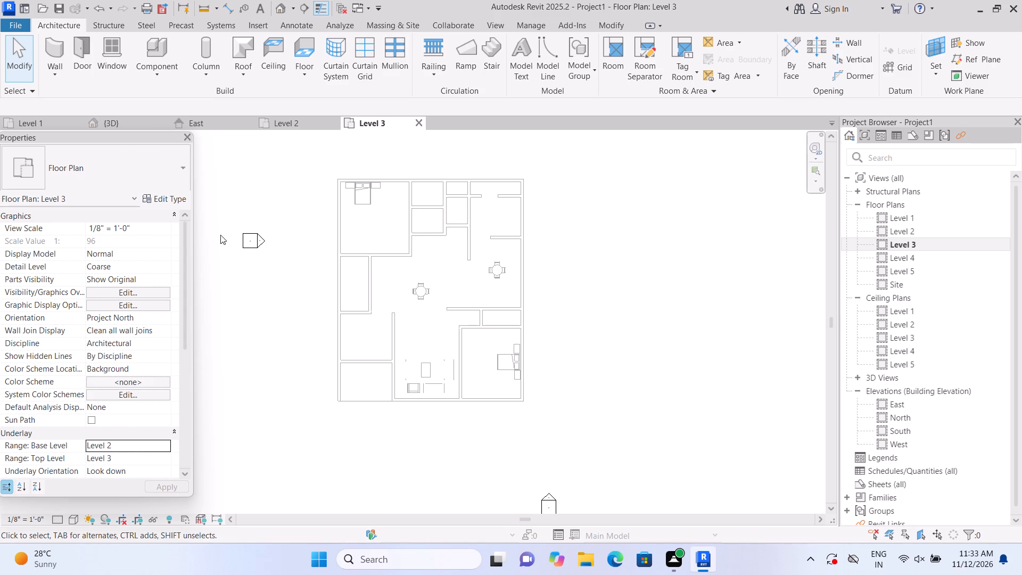
click(251, 76)
click(261, 92)
scroll(318, 202, up, 4)
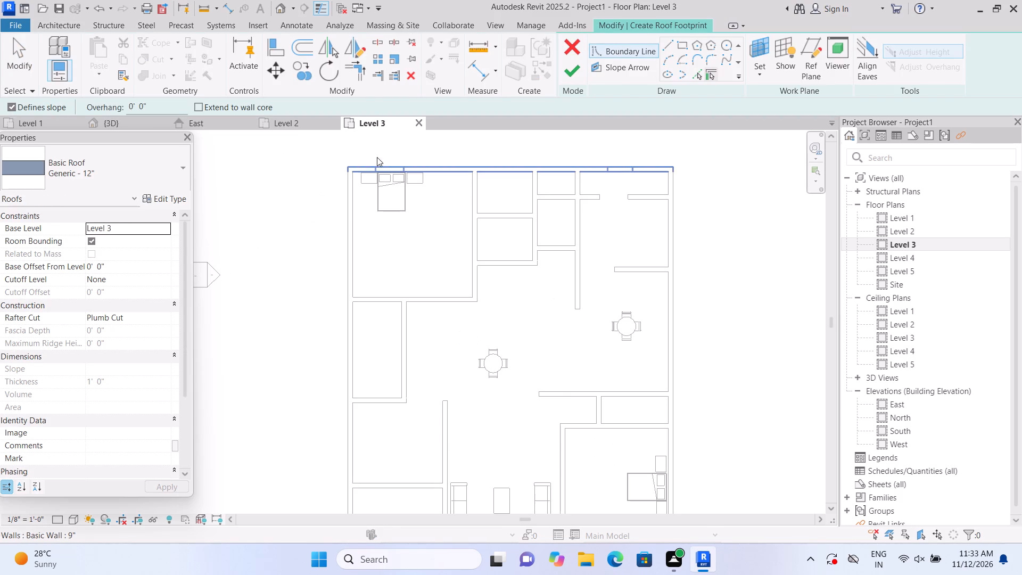
click(683, 47)
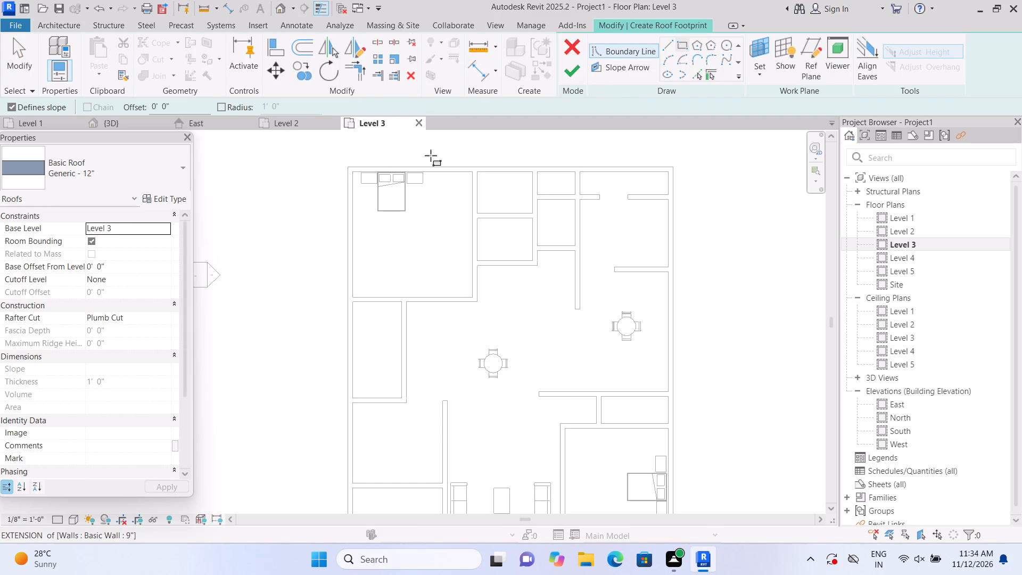
click(348, 168)
scroll(520, 307, down, 4)
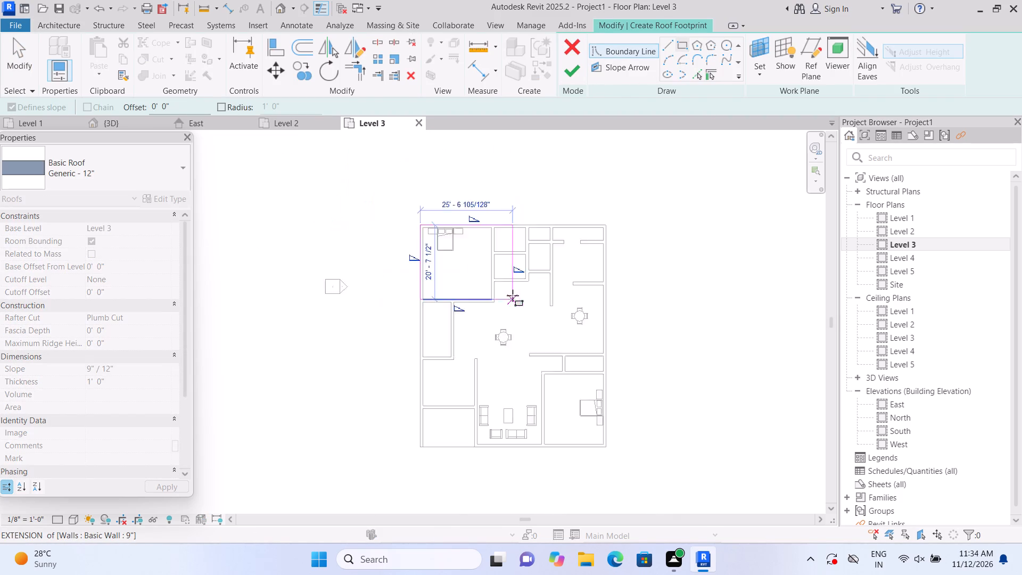
scroll(513, 298, down, 2)
scroll(571, 438, up, 8)
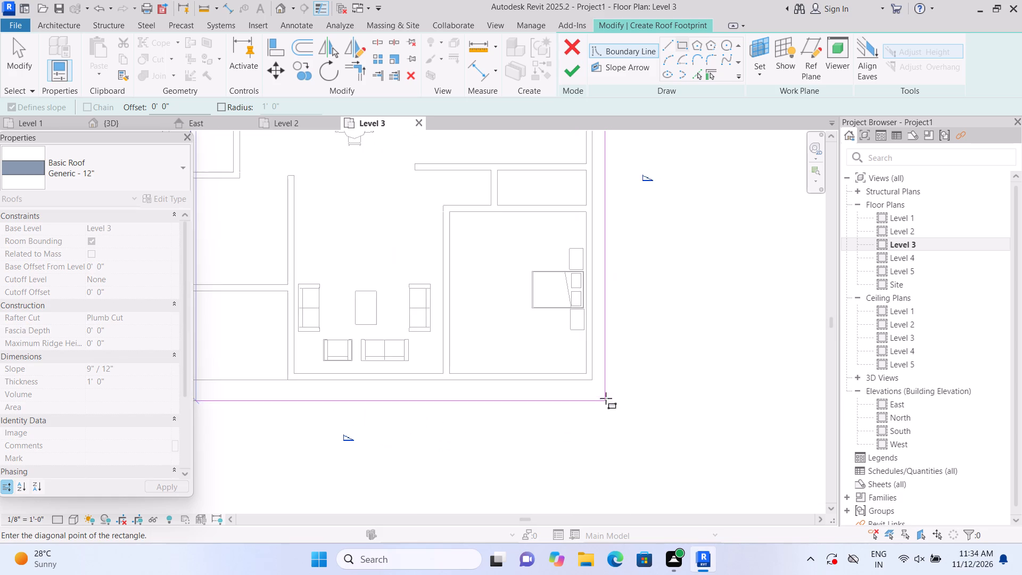
scroll(606, 398, up, 4)
click(586, 367)
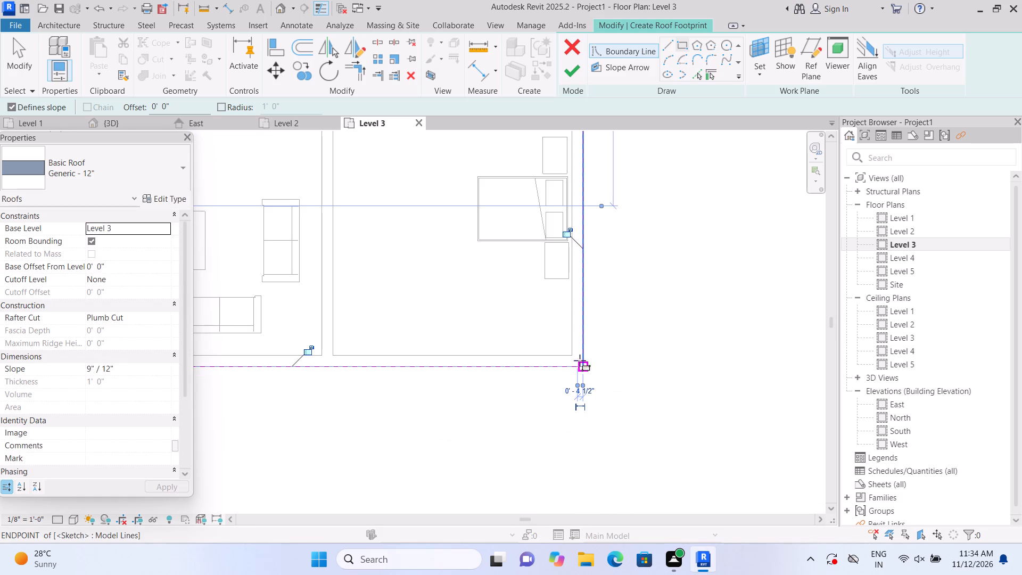
click(571, 67)
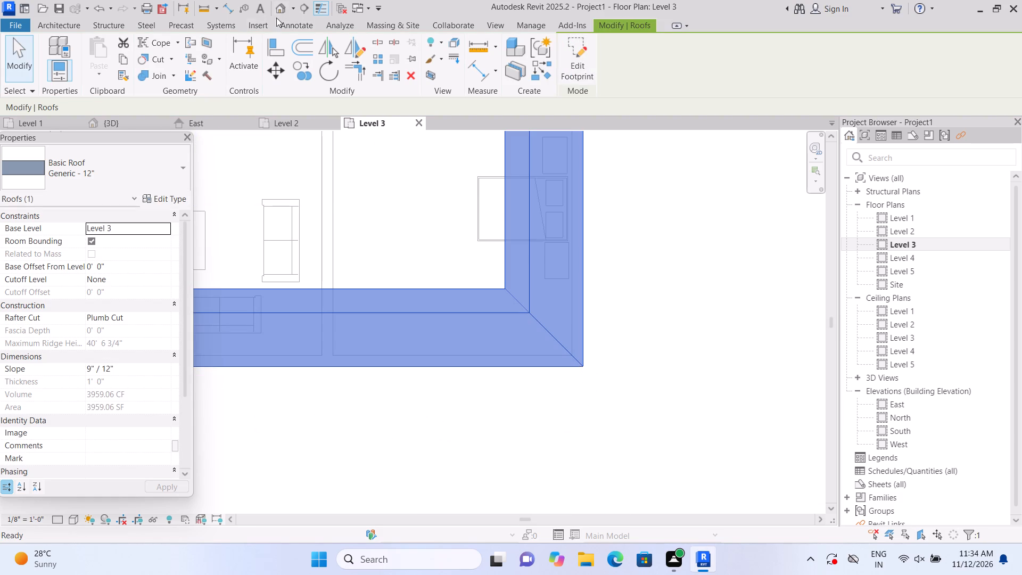
Open the 3D view and inspect the new roof over the whole house.
click(282, 8)
scroll(369, 191, up, 1)
scroll(369, 191, down, 1)
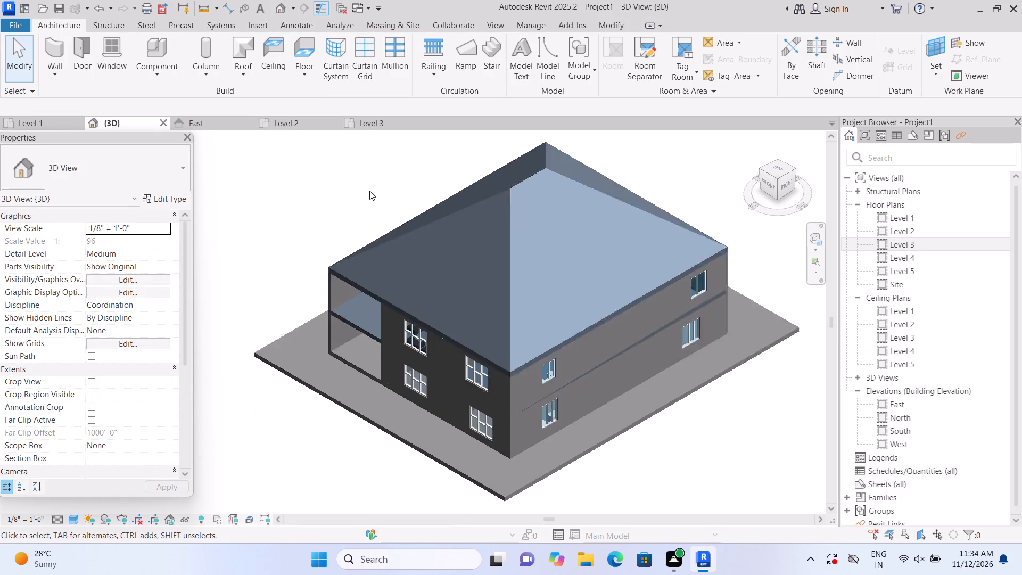
scroll(369, 191, down, 1)
click(459, 273)
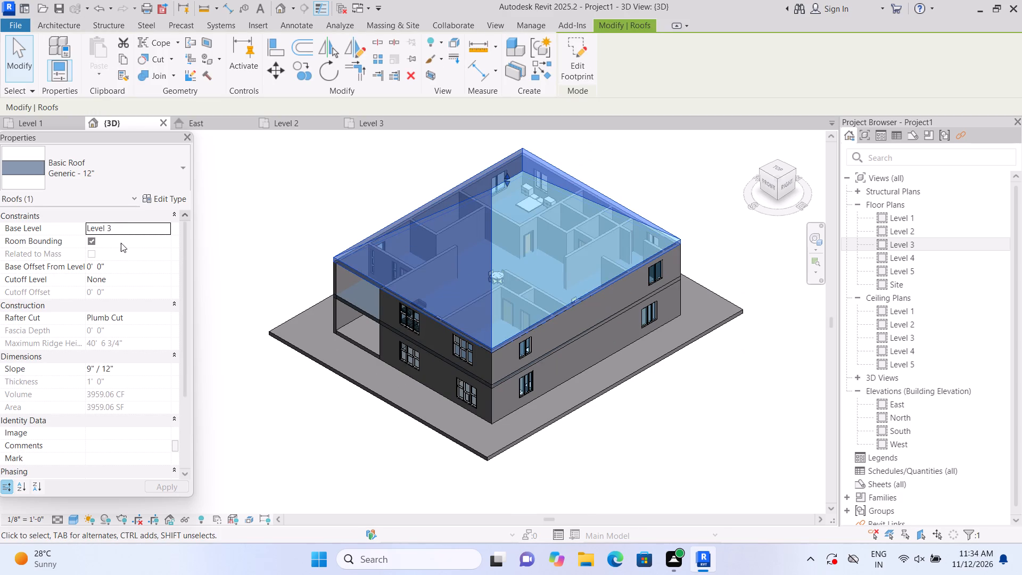
click(223, 227)
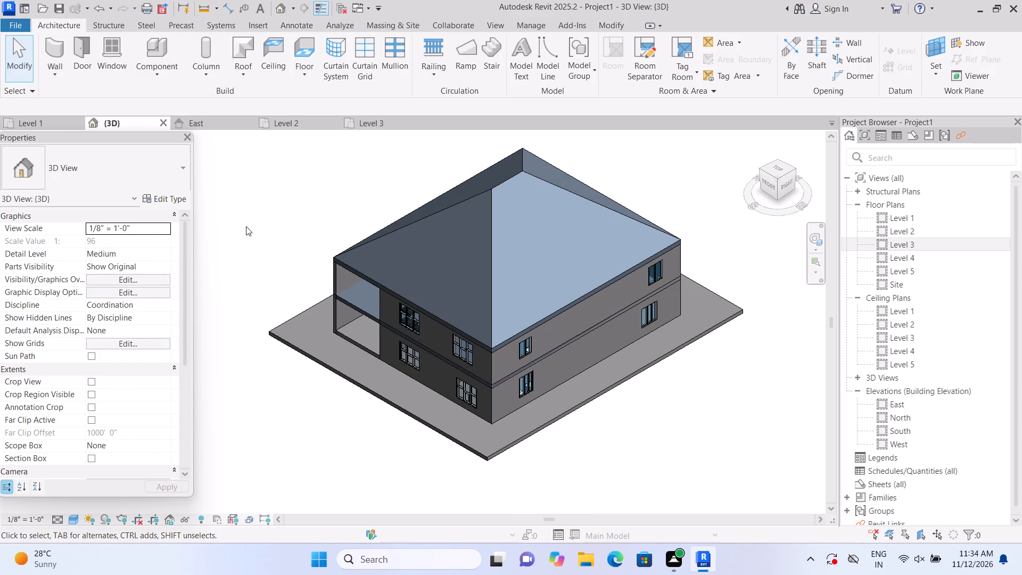
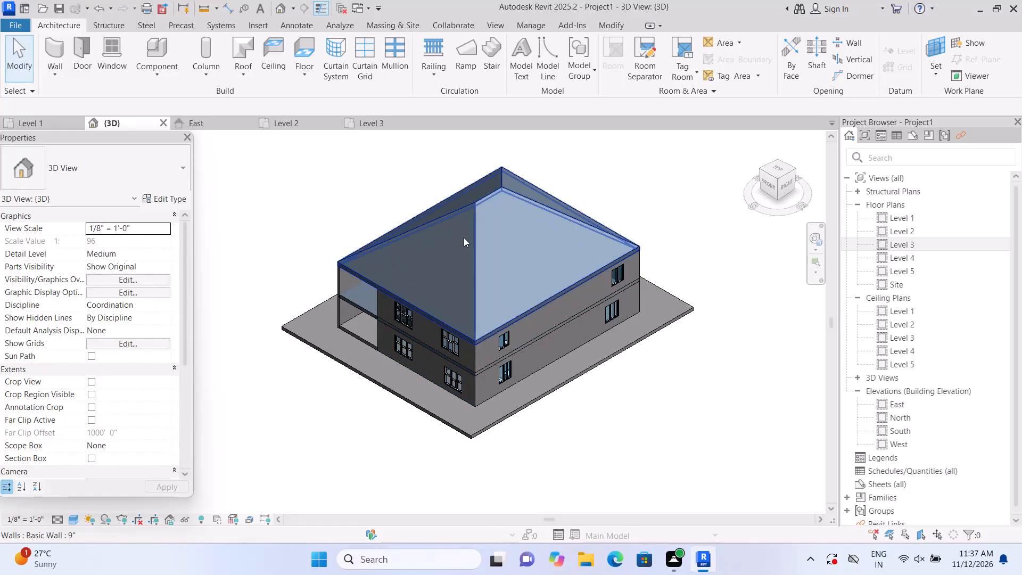
Set the slope of the Generic - 12" hip roof on Level 3 to 0" / 12".
click(464, 237)
scroll(261, 412, up, 2)
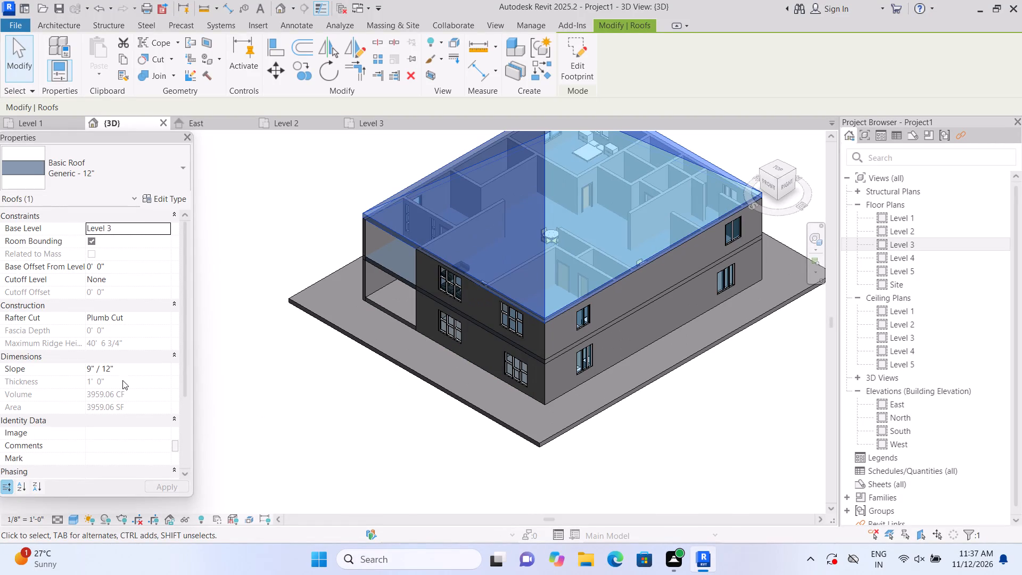
click(131, 367)
key(BackSpace)
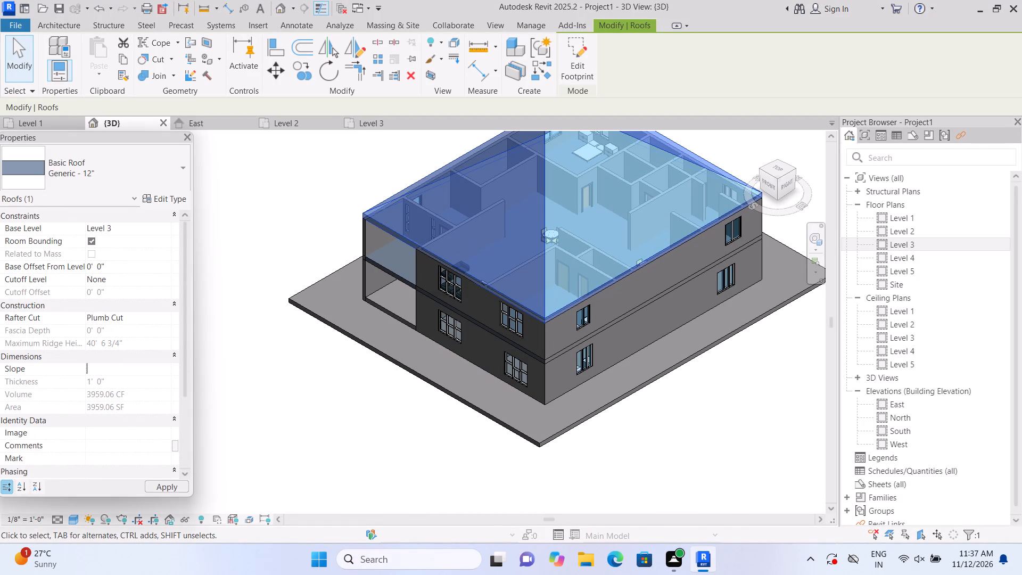
key(0)
key(Return)
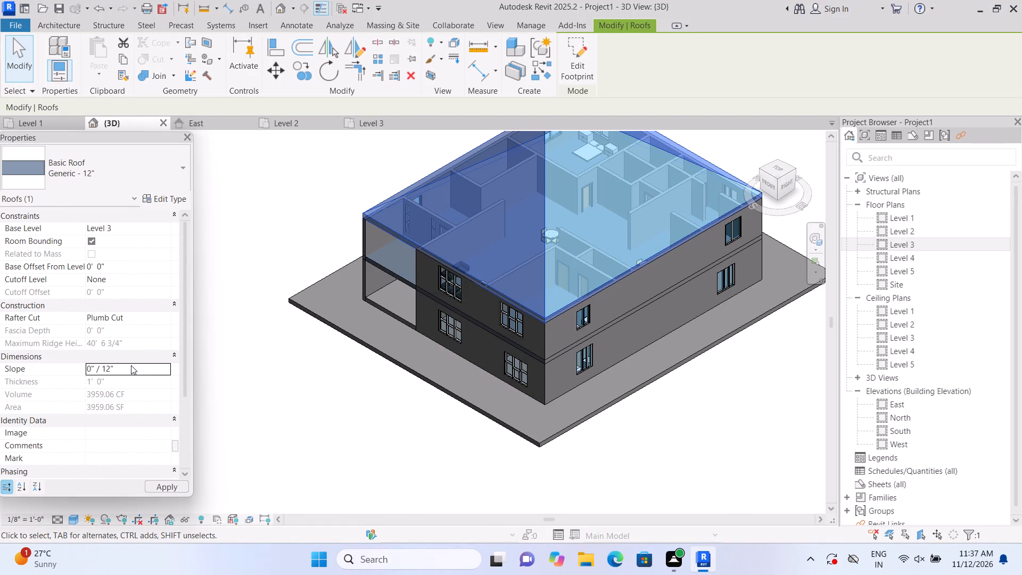
click(230, 252)
scroll(232, 251, down, 2)
scroll(261, 239, up, 1)
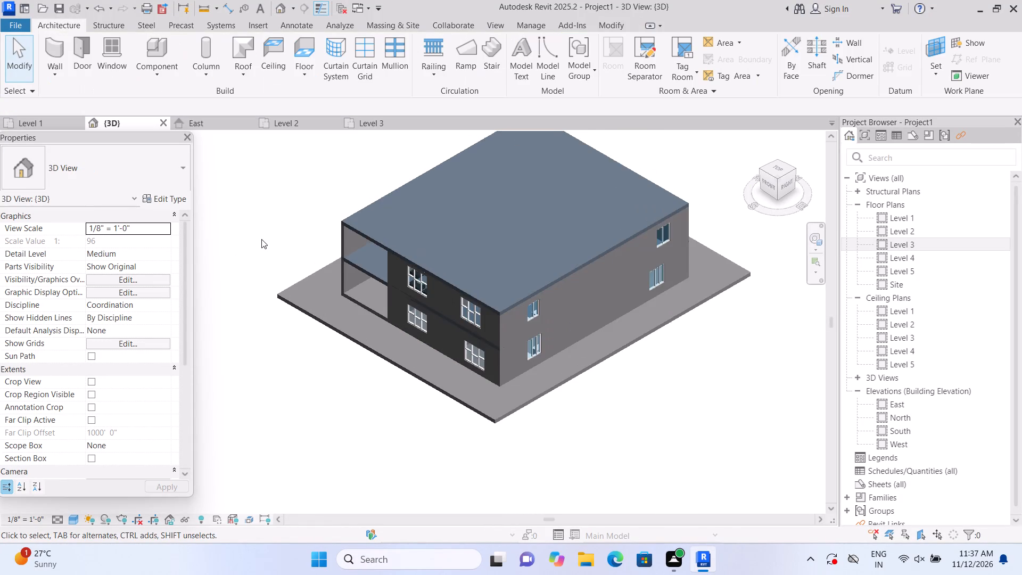
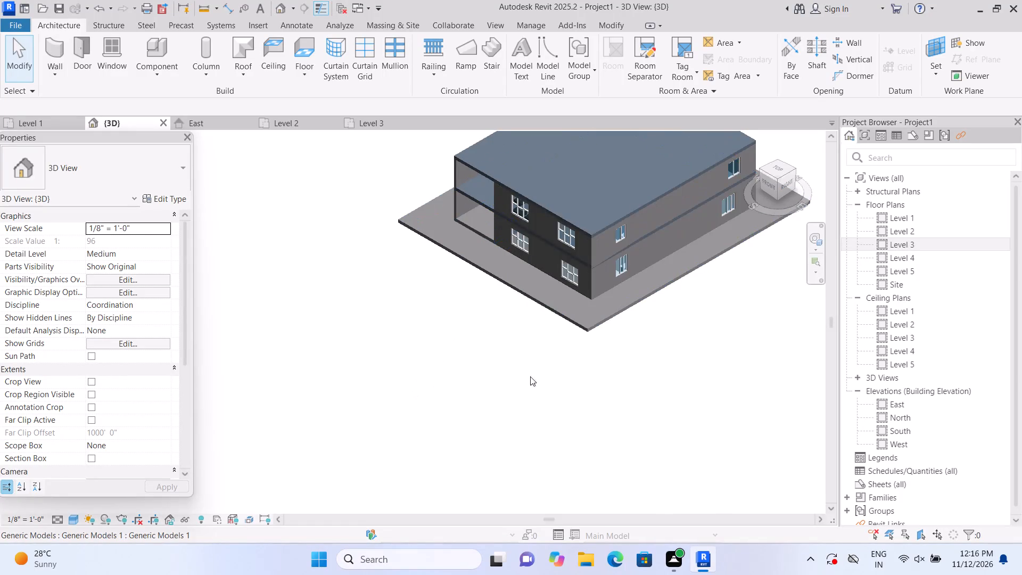
Start a new in-place component in the Generic Models category, accepting the default name and skipping the project save.
scroll(525, 387, up, 1)
scroll(530, 280, up, 2)
middle_drag(424, 268, 419, 366)
drag(423, 297, 419, 366)
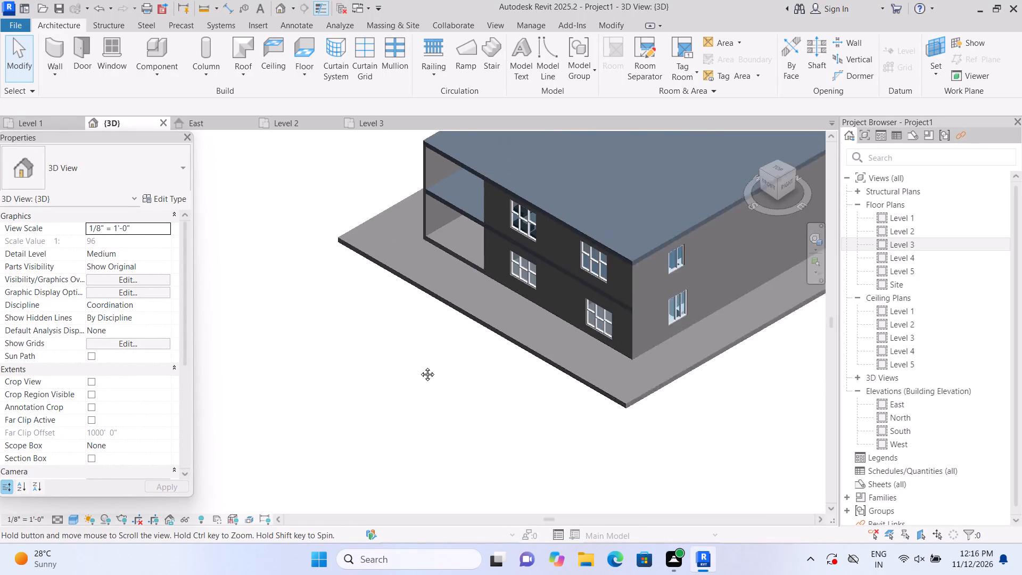
drag(419, 366, 417, 398)
middle_drag(419, 366, 413, 441)
scroll(467, 401, up, 6)
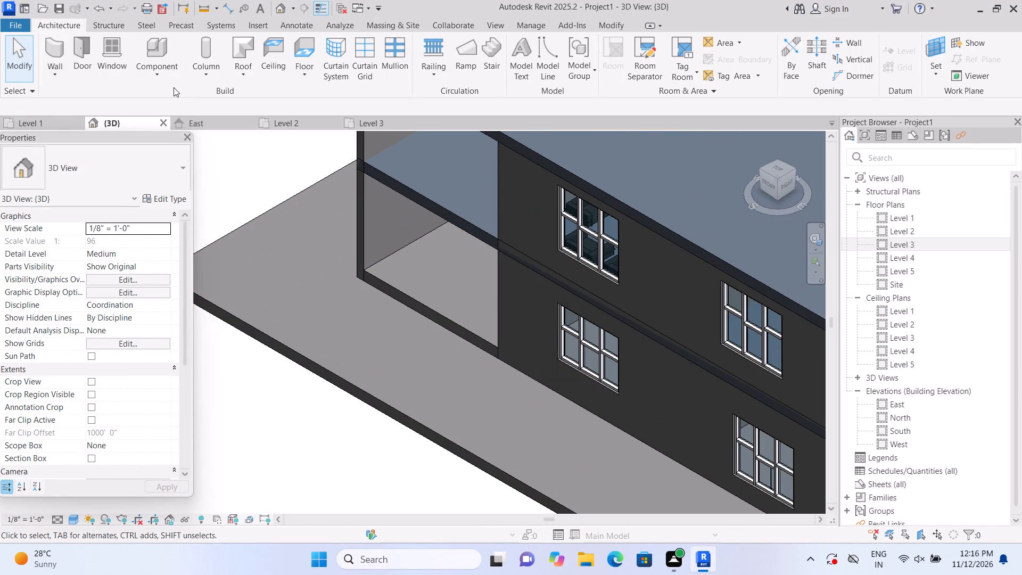
click(158, 76)
click(163, 125)
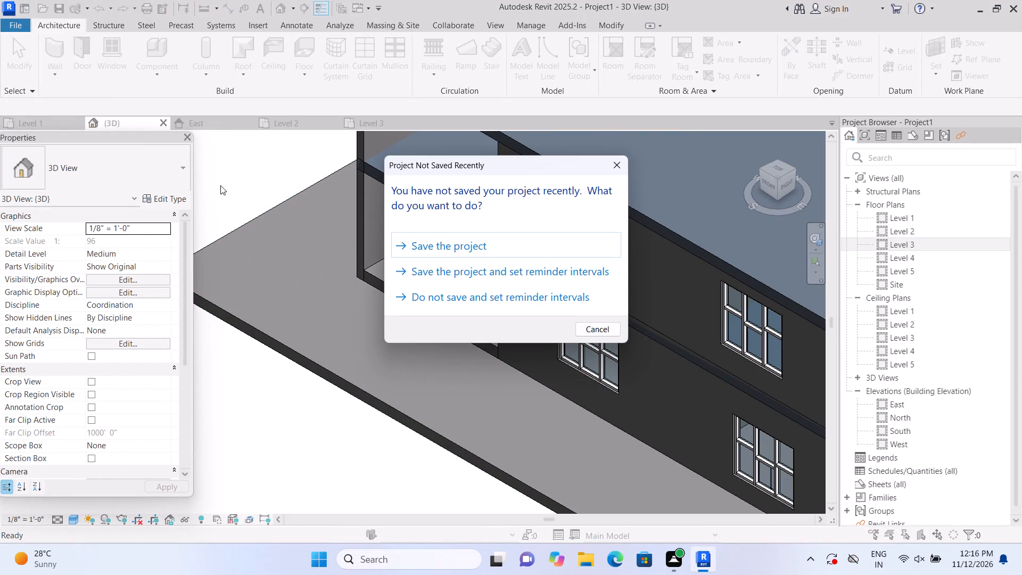
click(605, 332)
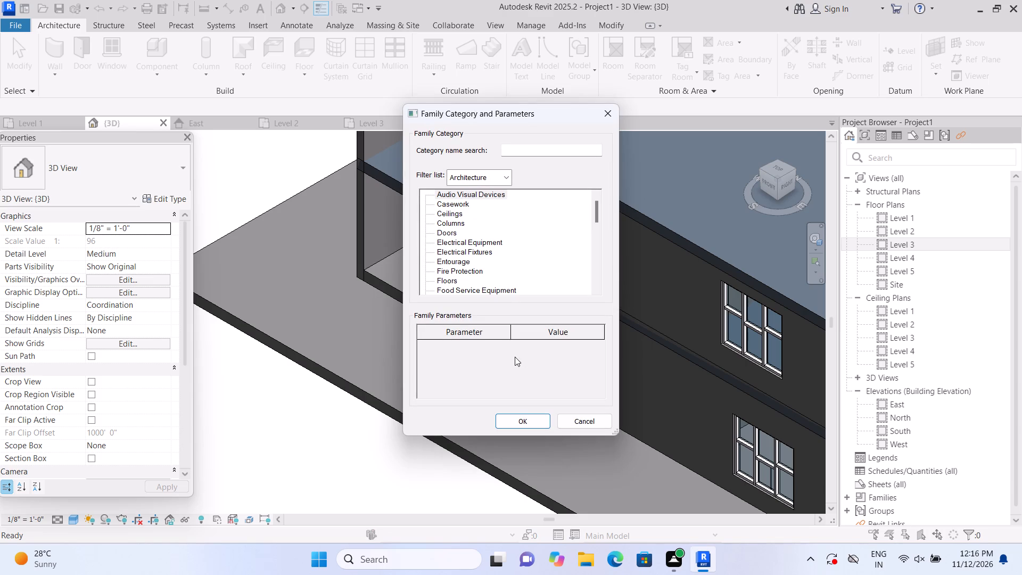
scroll(510, 295, up, 1)
scroll(510, 295, down, 6)
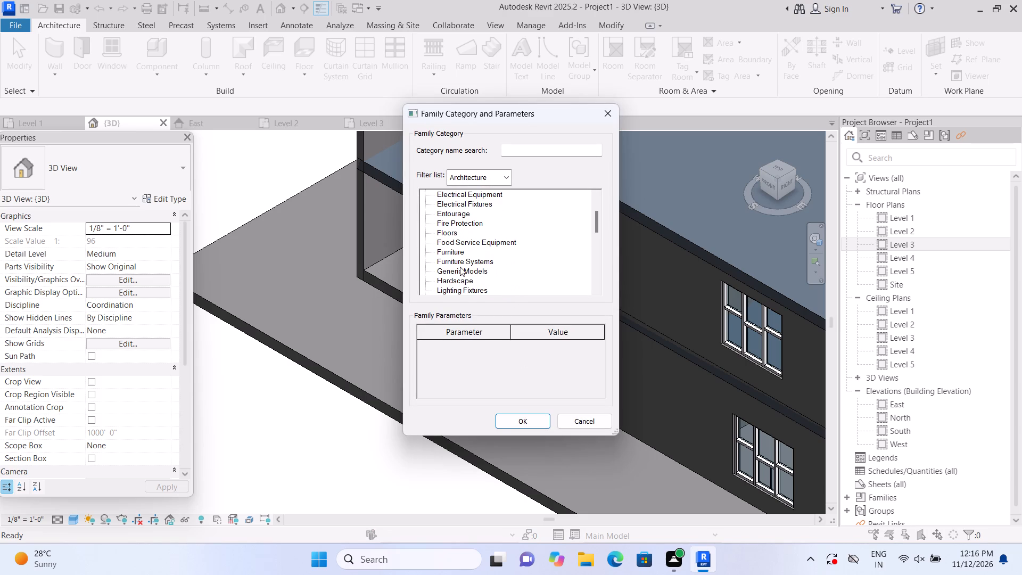
click(461, 259)
click(513, 424)
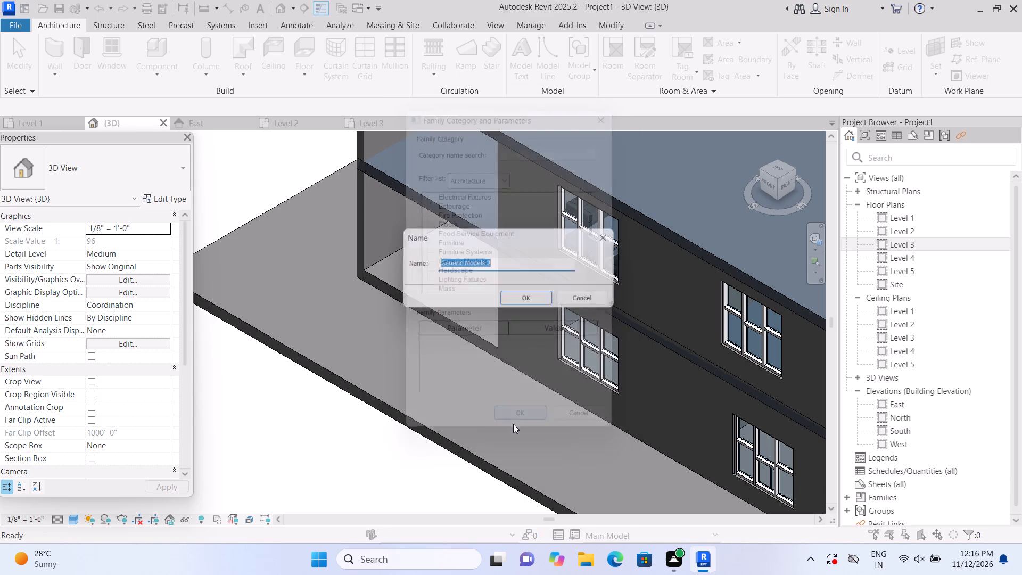
click(530, 302)
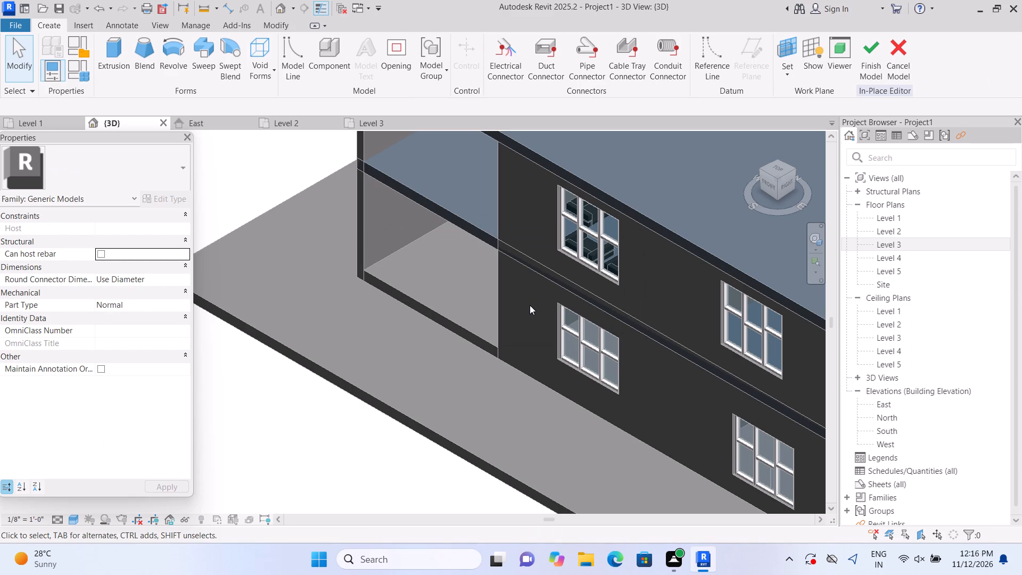
Start an extrusion and set its work plane to the front face of the raised base edge at the open ground-floor bay.
click(120, 52)
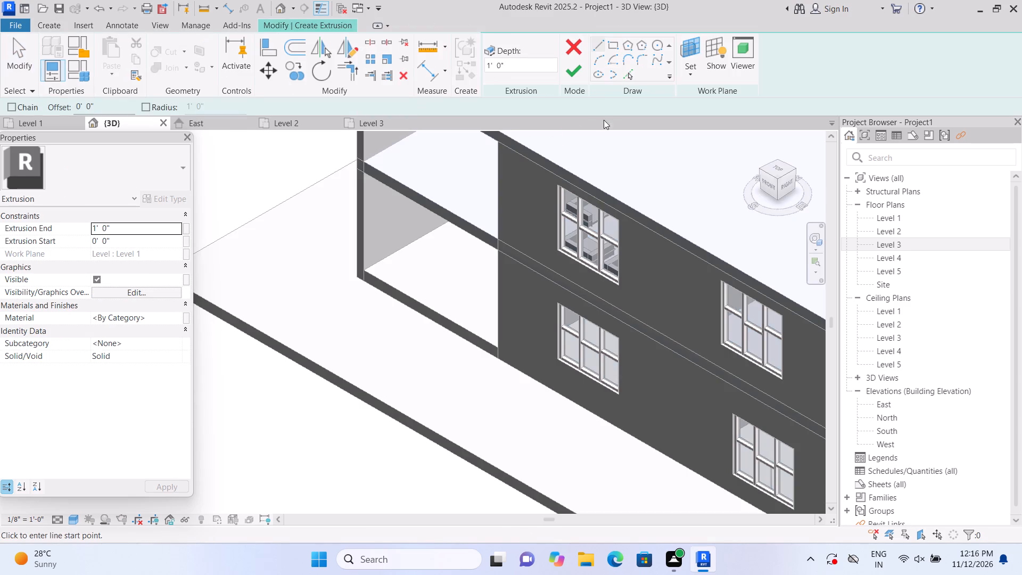
click(690, 79)
click(696, 112)
scroll(475, 376, up, 4)
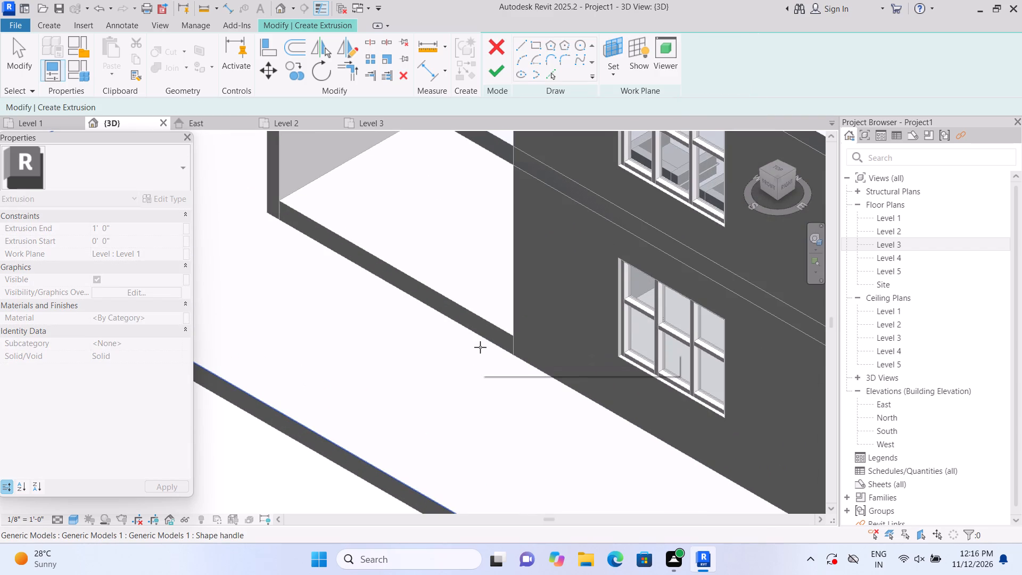
scroll(458, 324, up, 3)
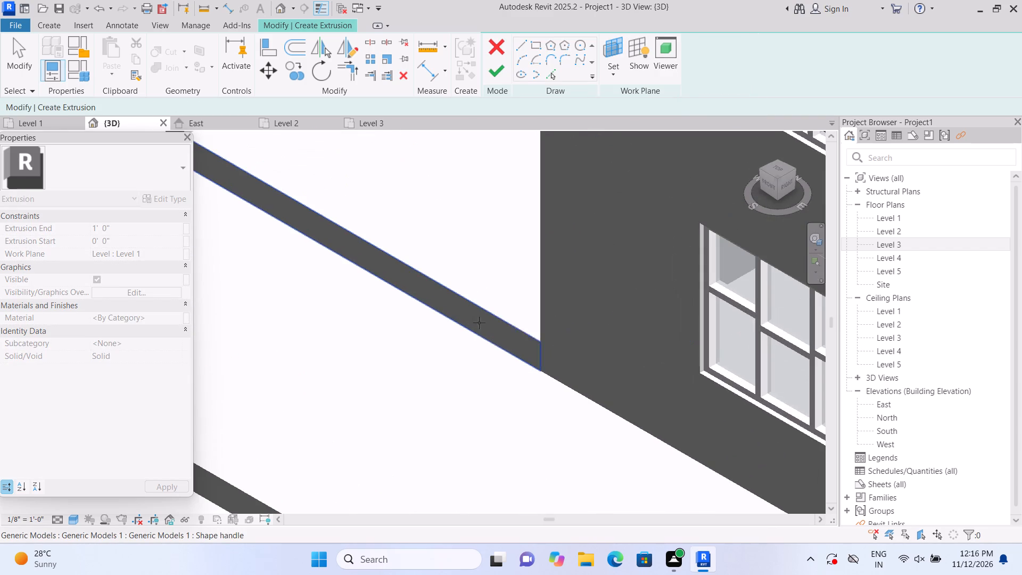
click(492, 323)
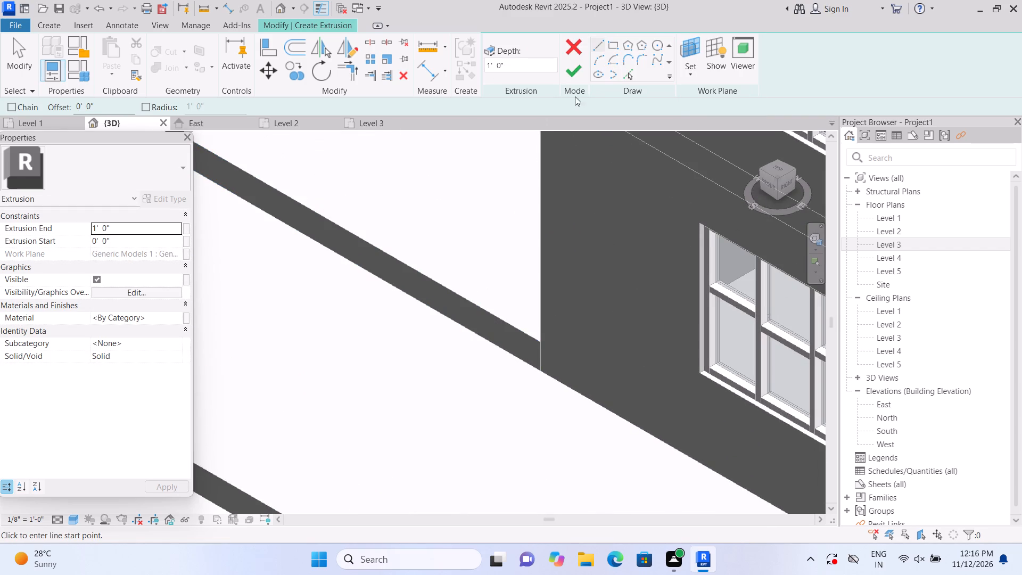
Sketch a rectangle about 14' 3" long over the base edge between the walls and extrude it 1' 0".
click(613, 38)
scroll(491, 347, down, 1)
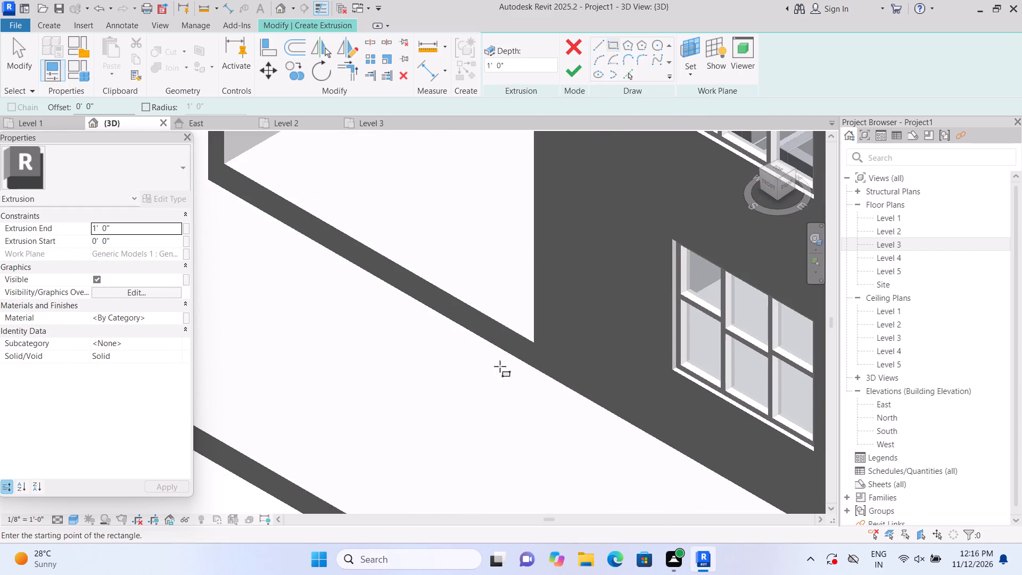
scroll(178, 221, up, 4)
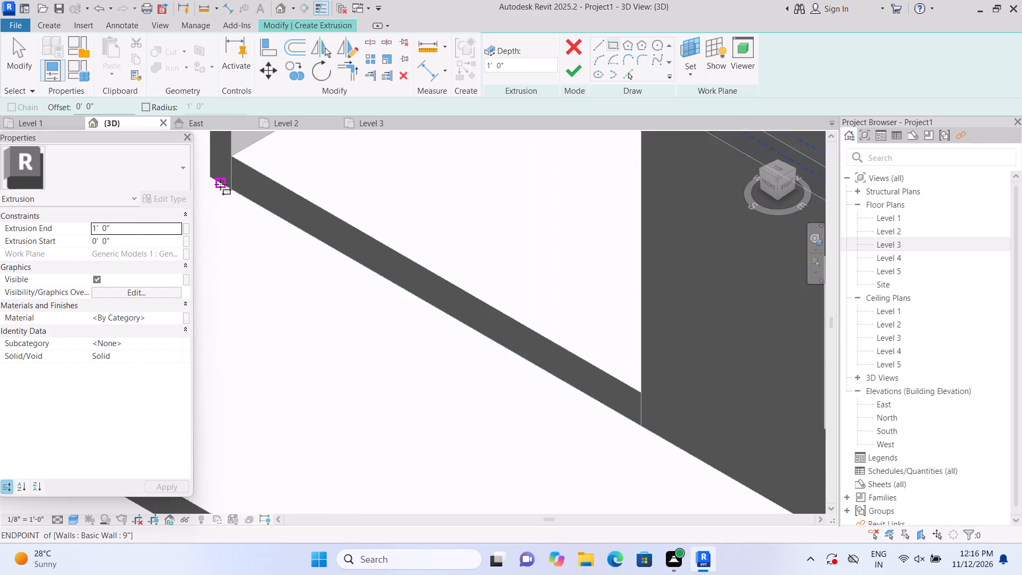
scroll(227, 192, up, 1)
click(230, 187)
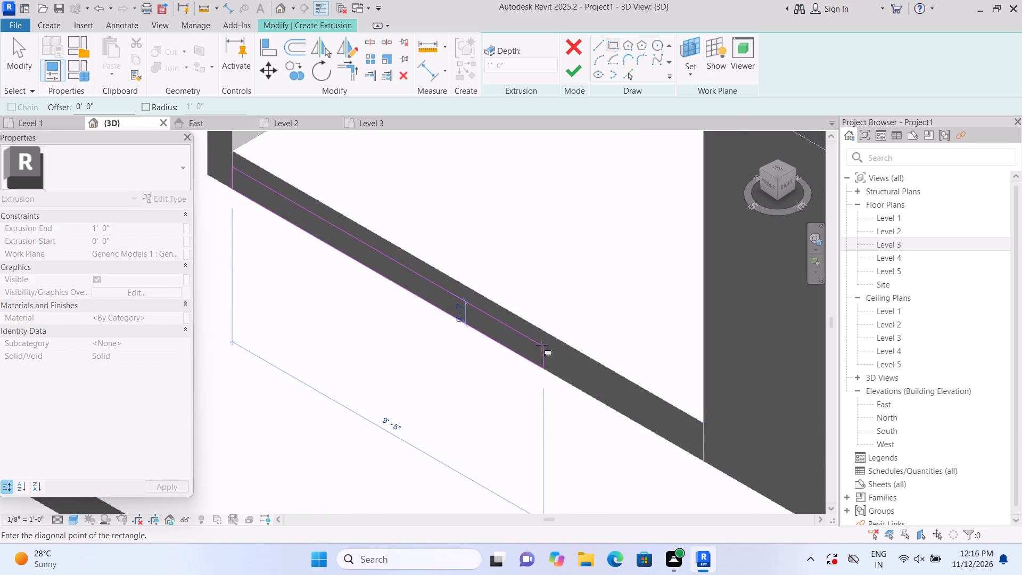
middle_drag(538, 339, 532, 330)
middle_click(515, 305)
scroll(515, 306, down, 2)
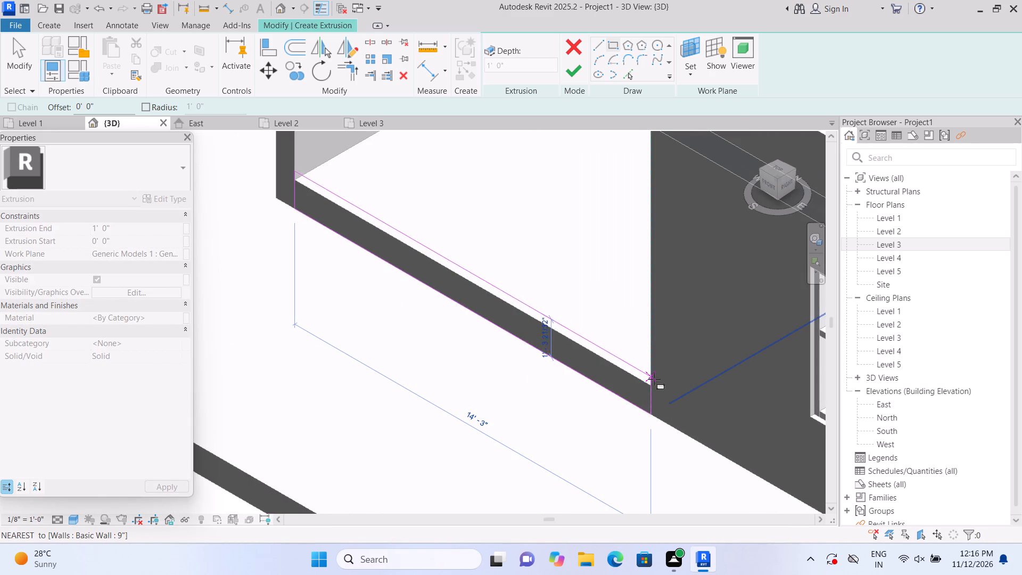
click(649, 385)
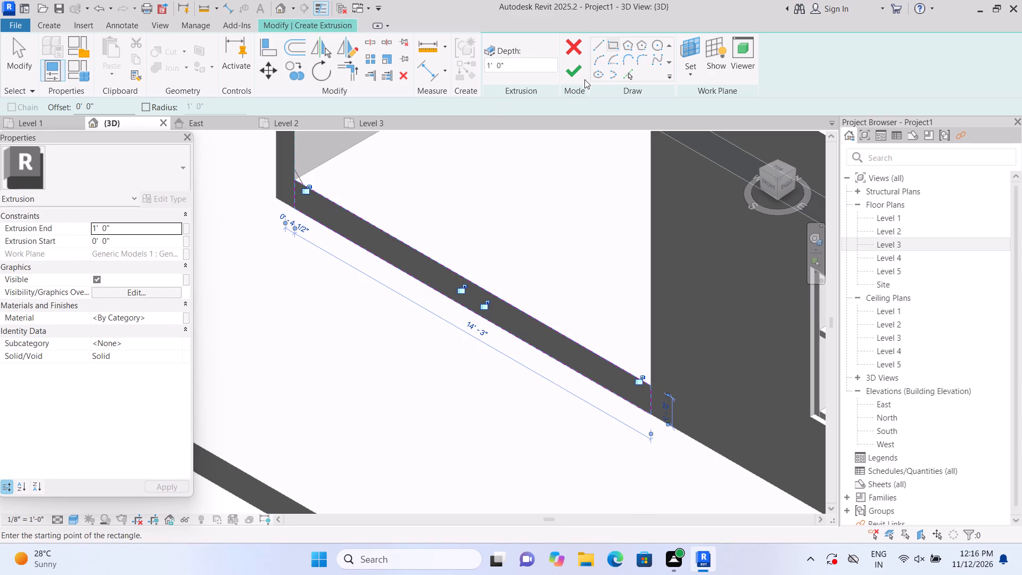
click(582, 70)
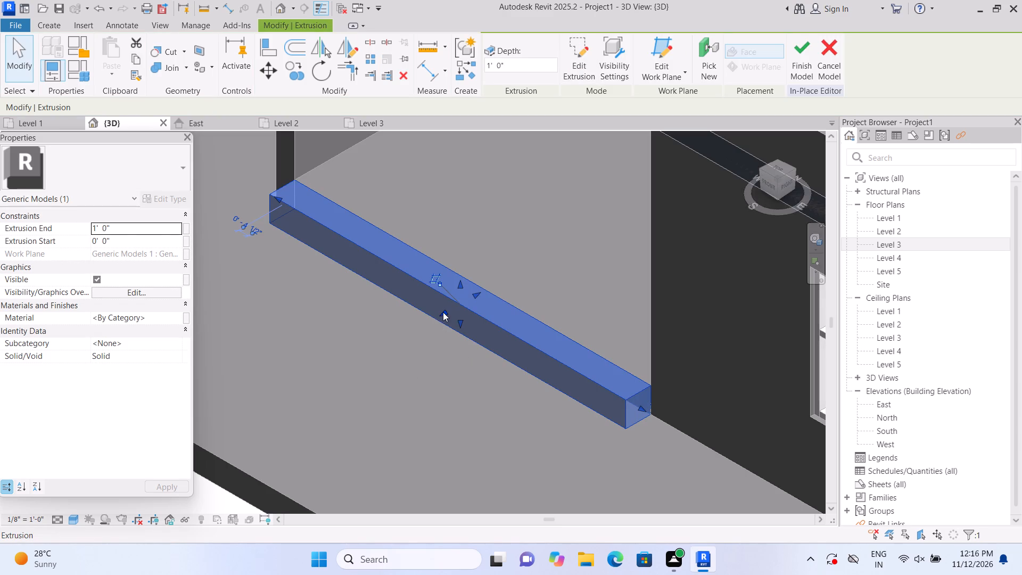
Stretch the extrusion outward to a depth of about 1' 5 7/16" and lower its top face below the base edge to form a step.
drag(443, 311, 438, 320)
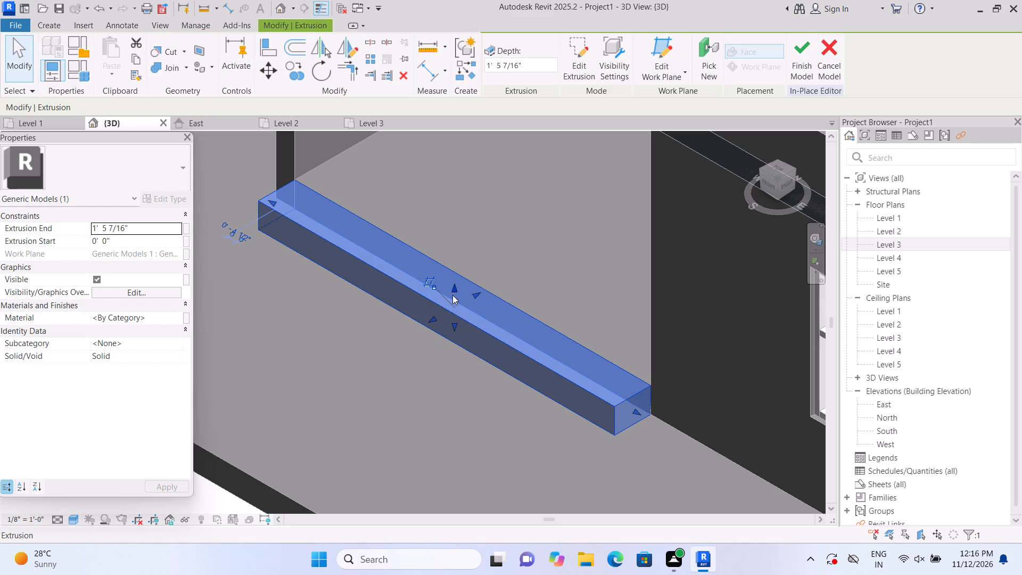
drag(455, 287, 456, 306)
scroll(348, 382, down, 2)
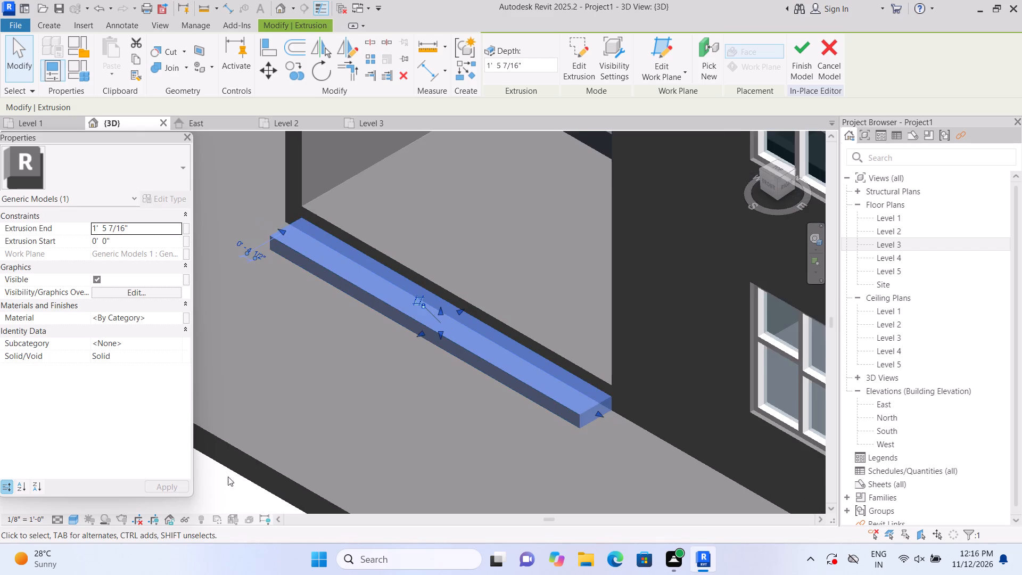
click(207, 487)
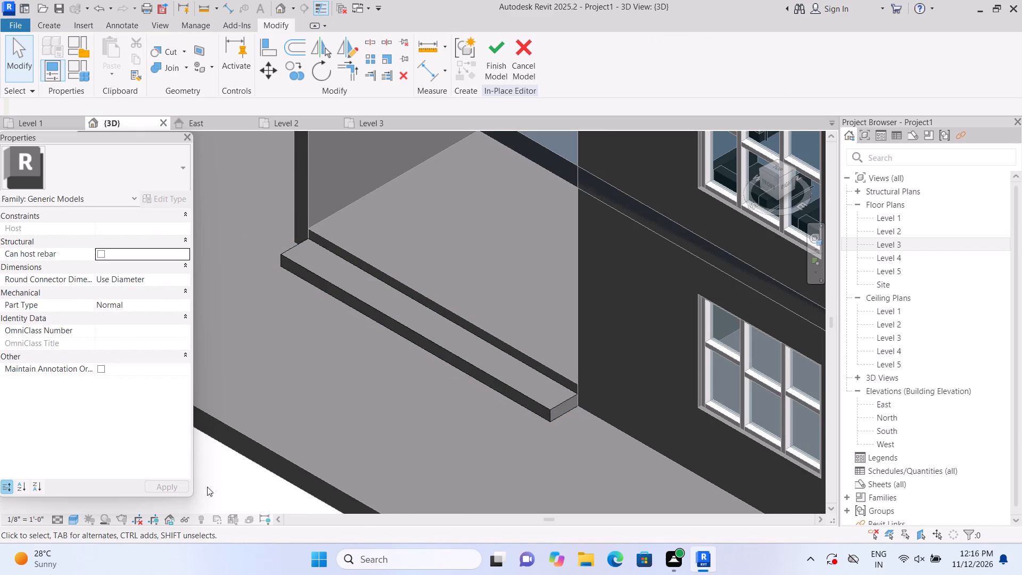
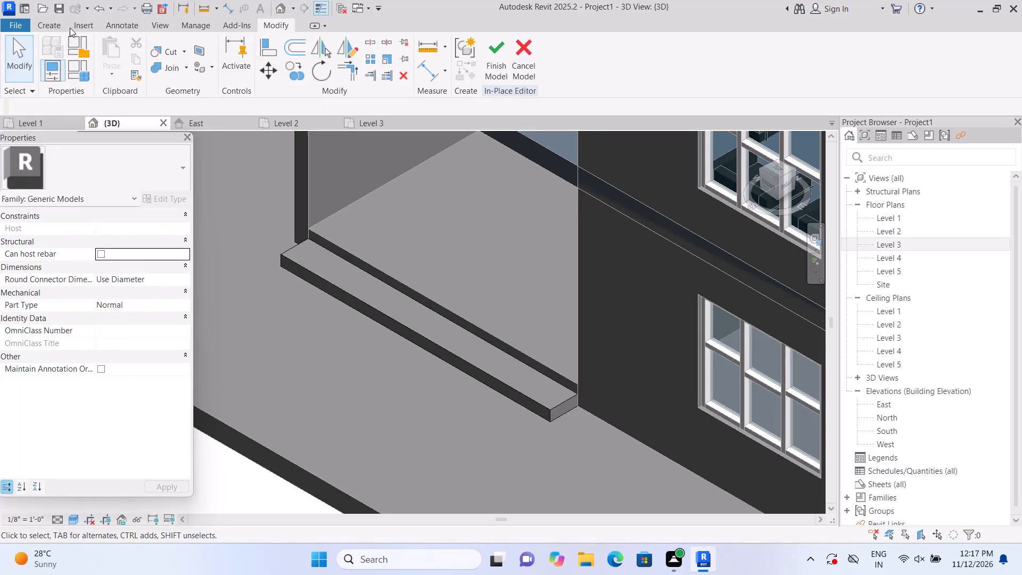
Start another solid extrusion within the in-place component for the entrance step.
click(42, 27)
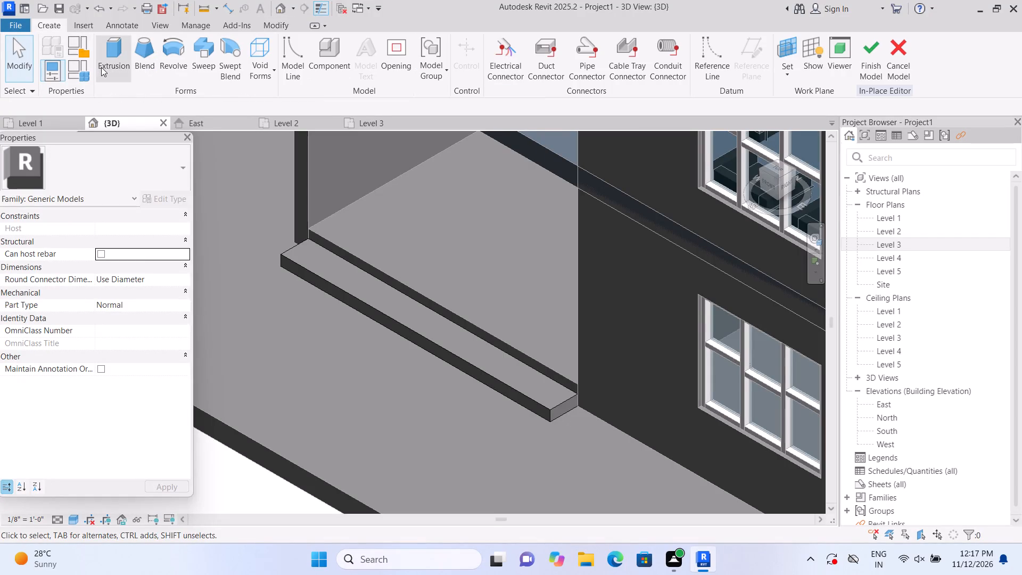
click(101, 67)
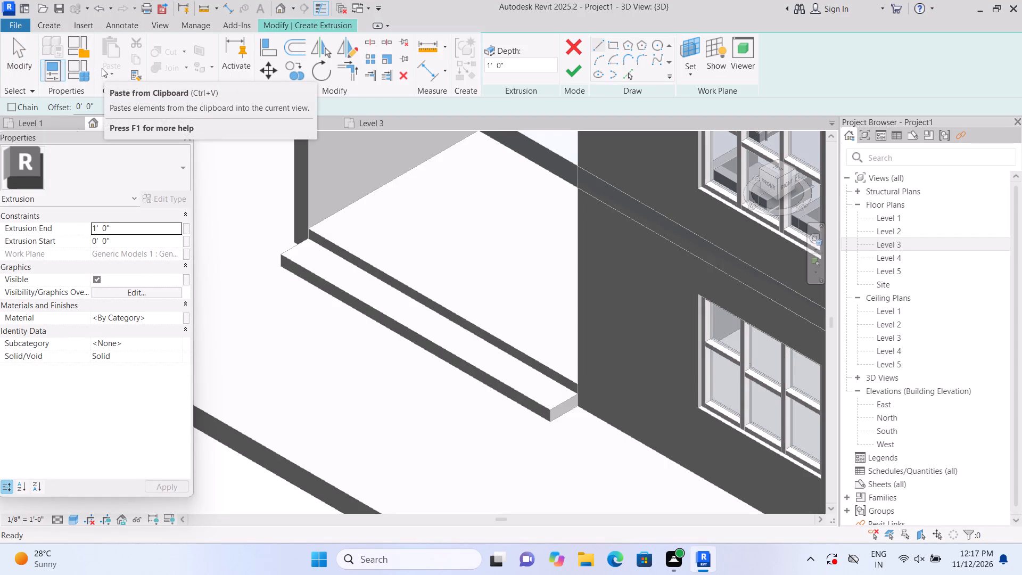
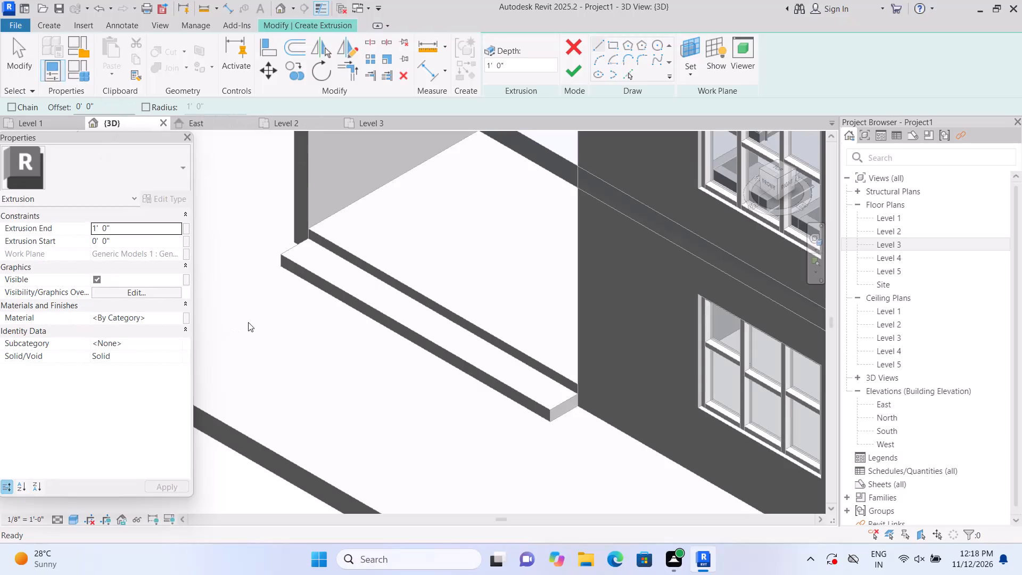
Extrude a 14'-3" long rectangle covering the front face of the existing entrance step outward by 1'-0".
scroll(302, 336, up, 1)
scroll(362, 325, up, 1)
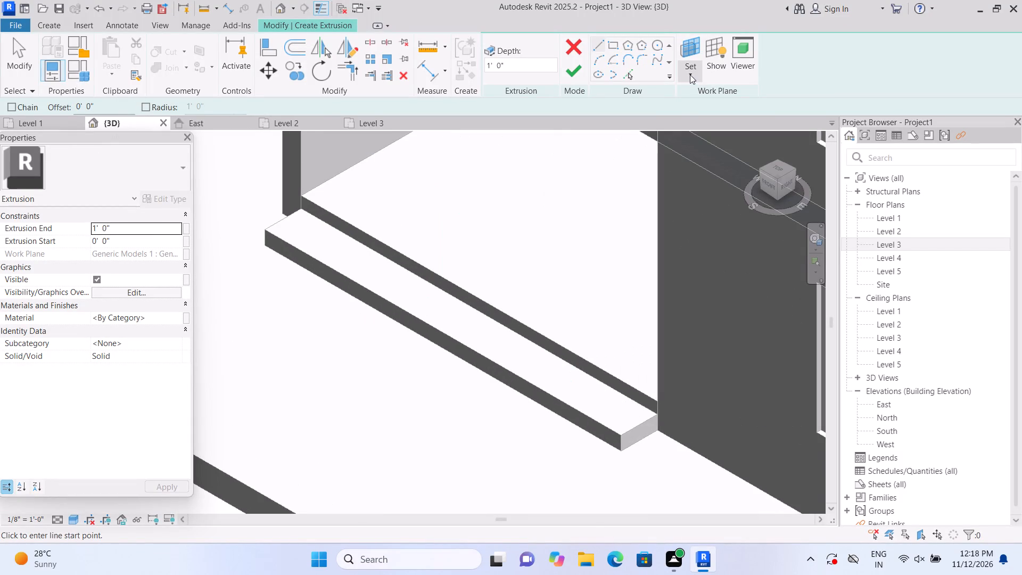
click(690, 75)
click(703, 120)
scroll(508, 407, up, 1)
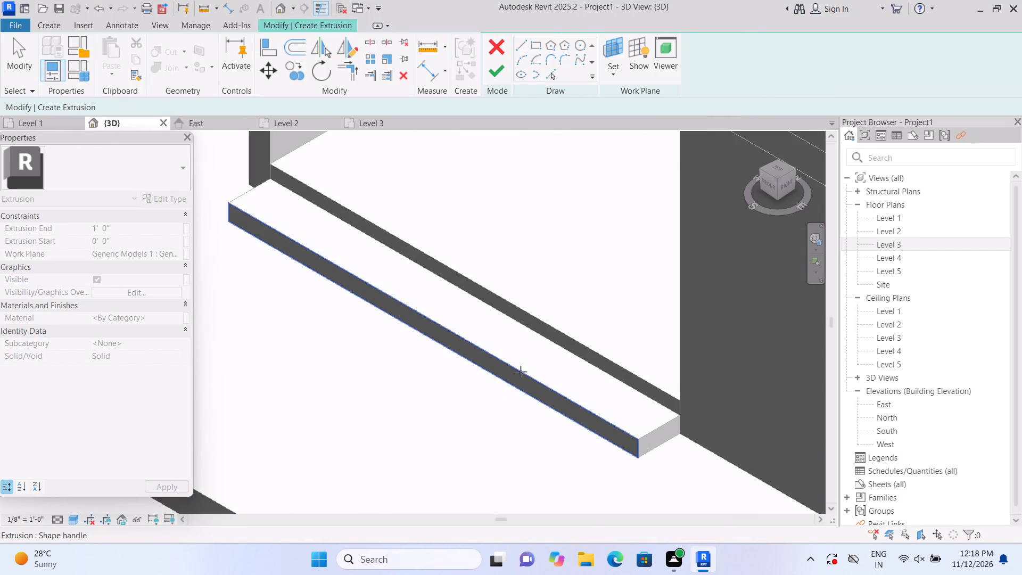
click(521, 372)
click(616, 48)
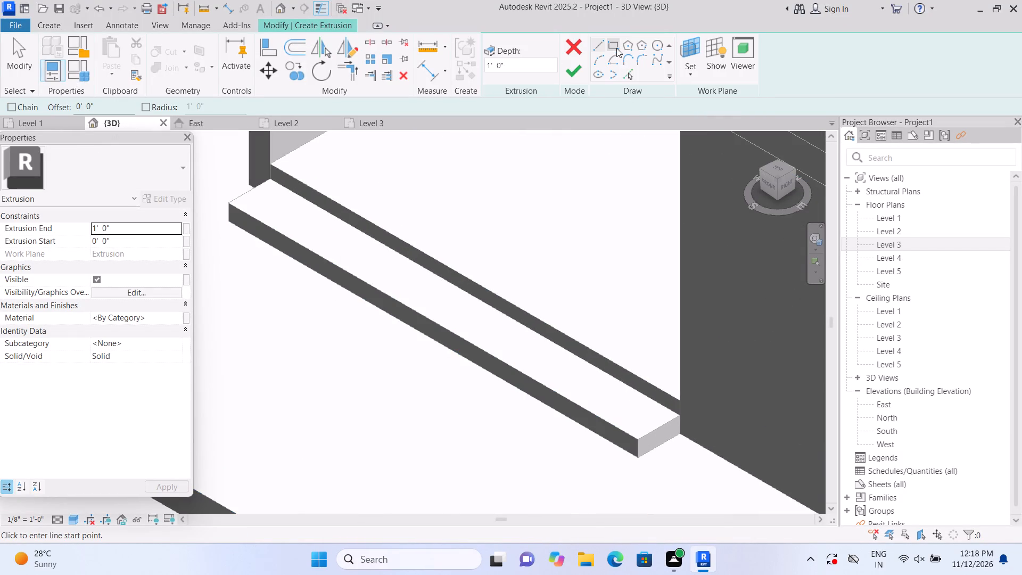
click(228, 220)
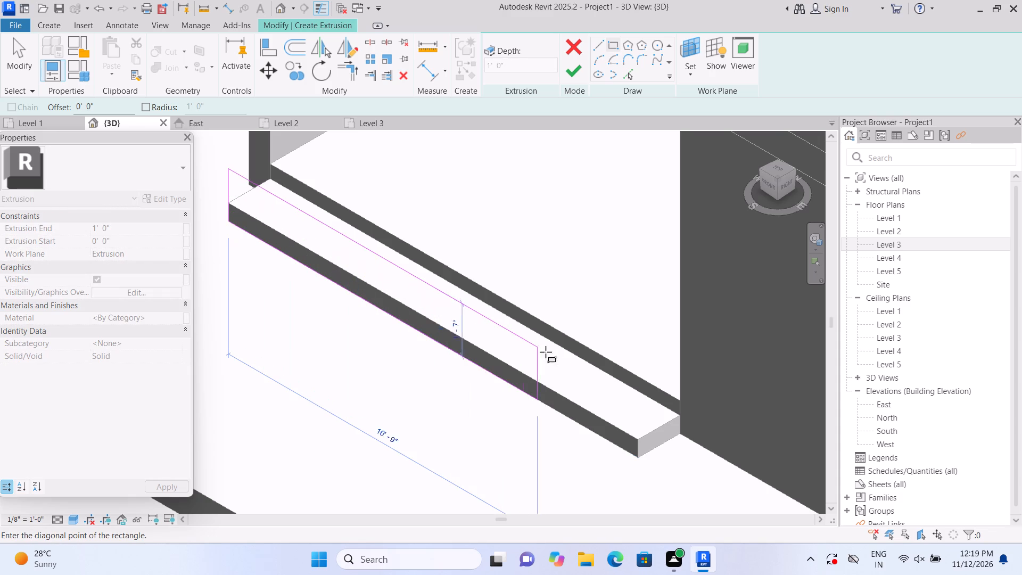
click(639, 441)
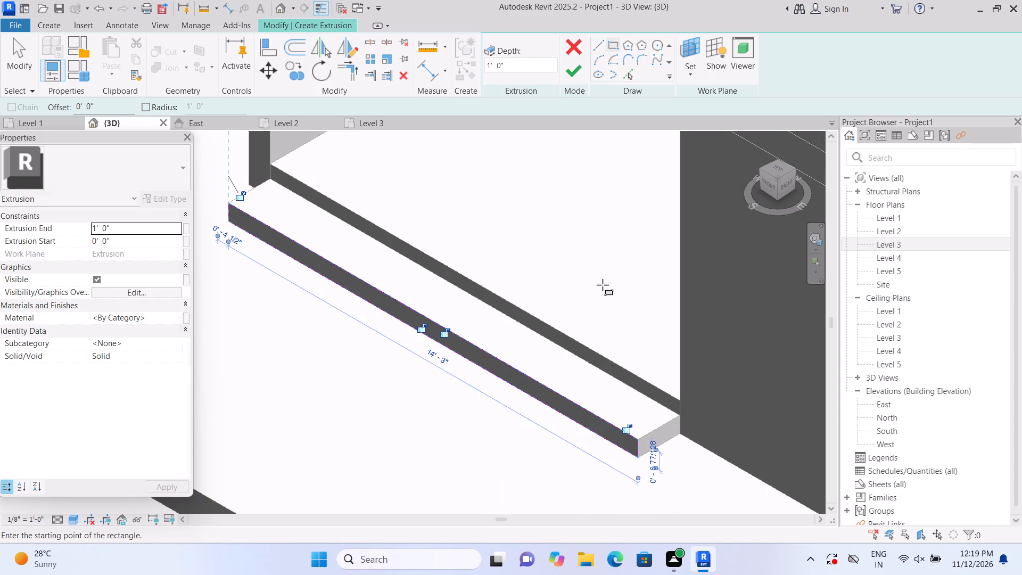
click(571, 72)
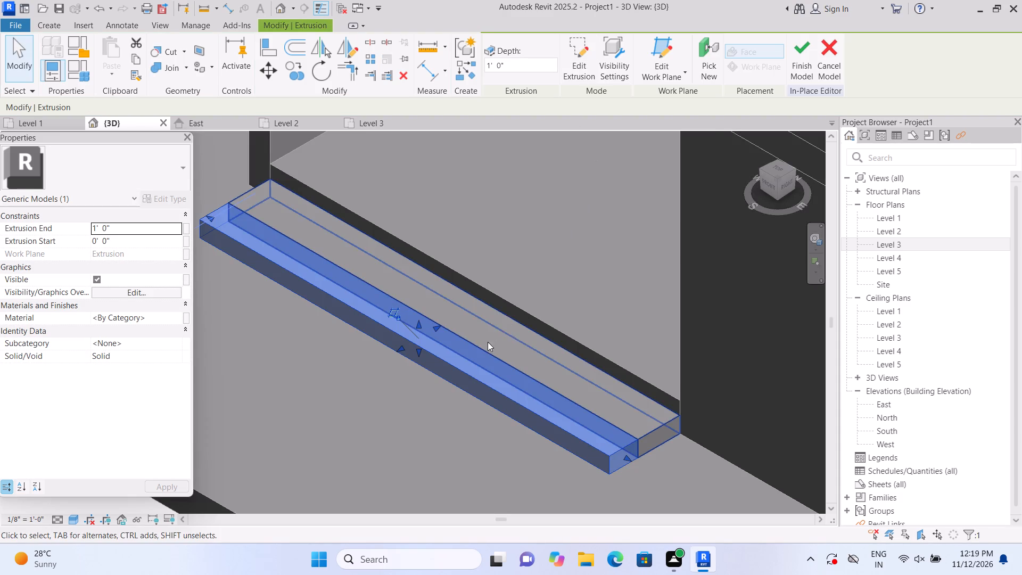
Stretch the new front step to a depth of 1' 1 17/64" and lower its top face below the upper step.
scroll(438, 357, up, 1)
double_click(397, 345)
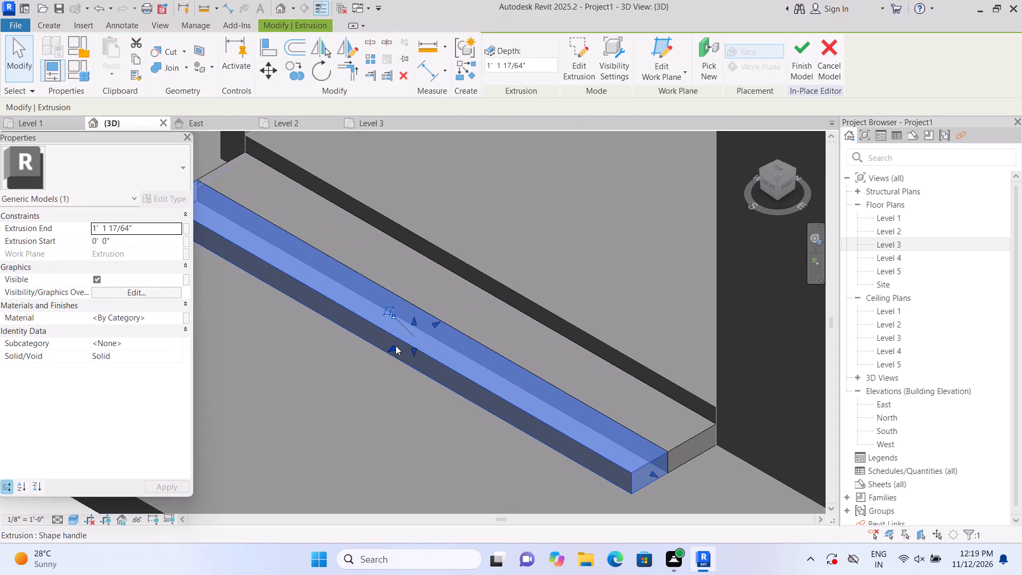
scroll(415, 332, down, 2)
scroll(415, 332, up, 2)
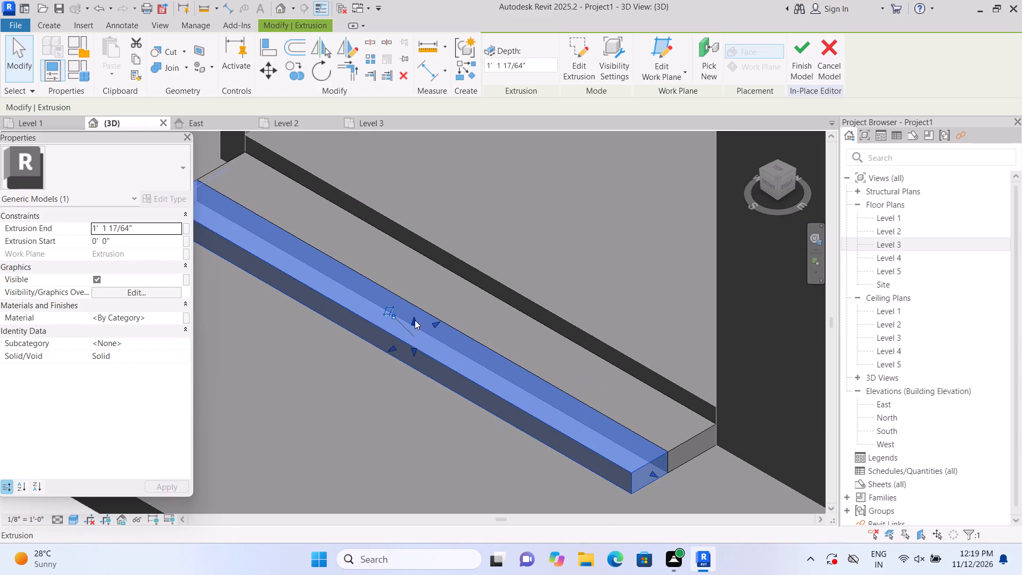
drag(414, 320, 415, 338)
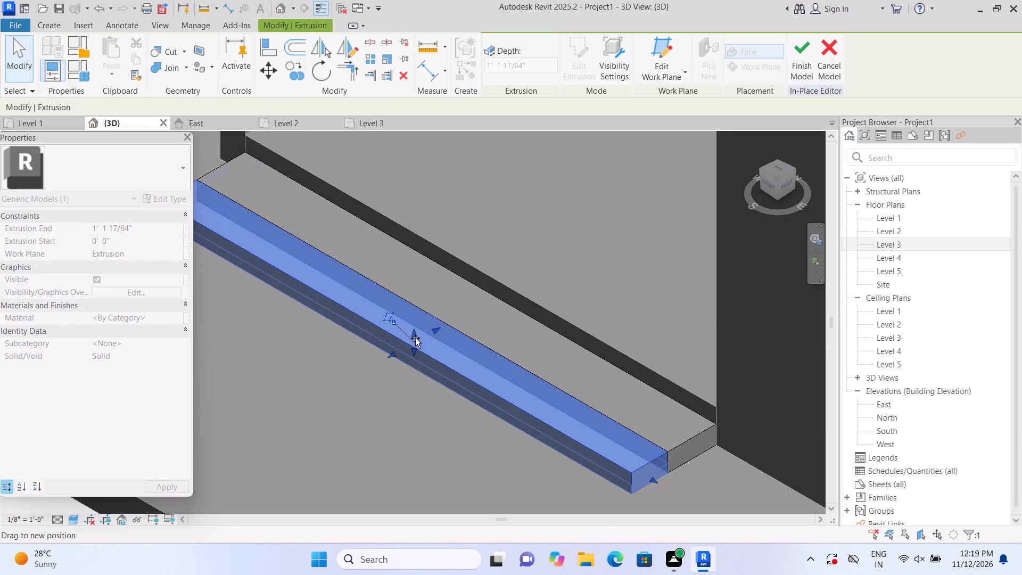
drag(415, 338, 415, 336)
click(415, 336)
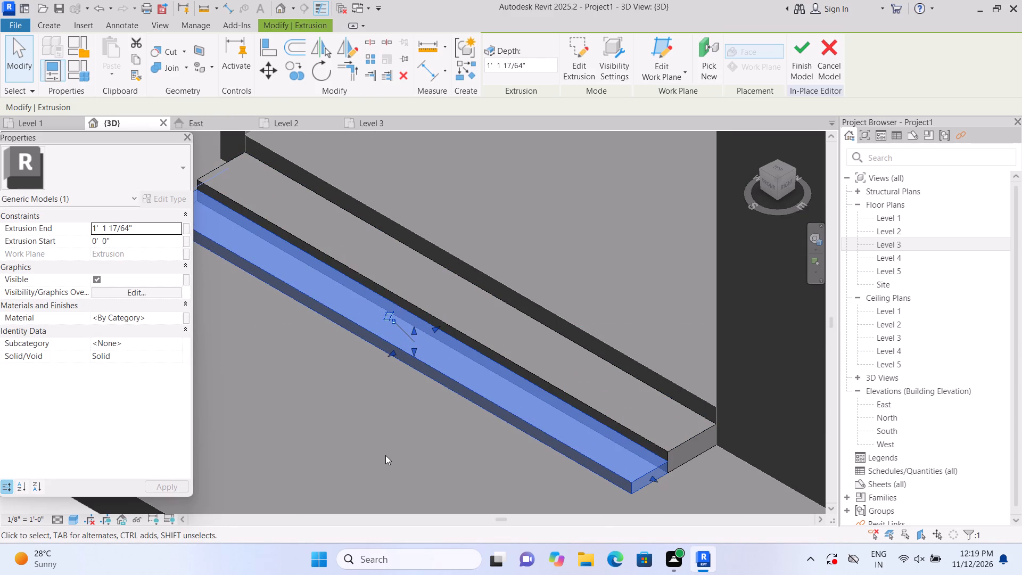
key(Escape)
scroll(421, 422, down, 2)
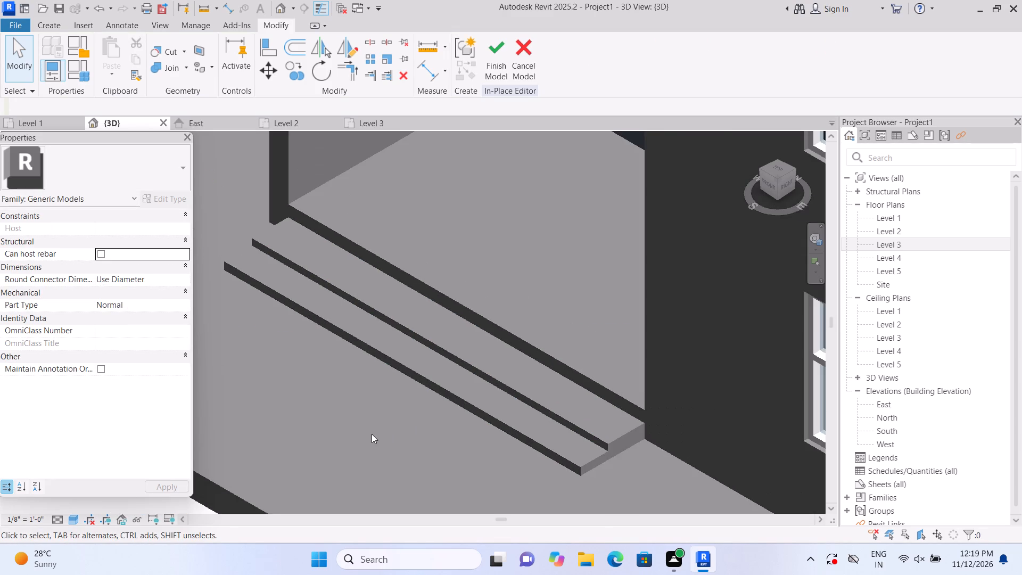
Extrude a third entrance step 1'-0" deep from a 14'-3" long rectangle covering the second step's front face.
middle_drag(363, 436, 369, 351)
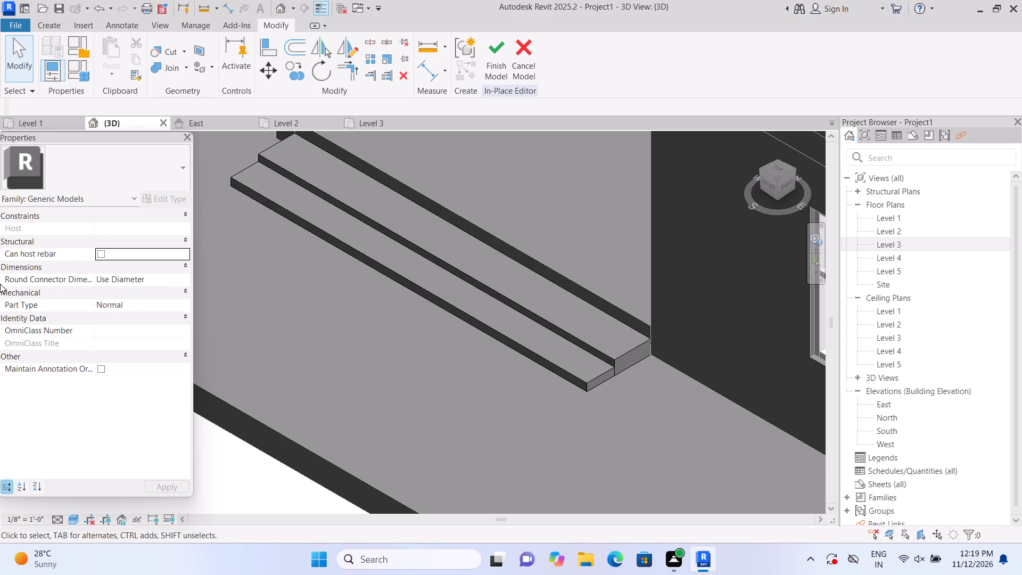
click(57, 29)
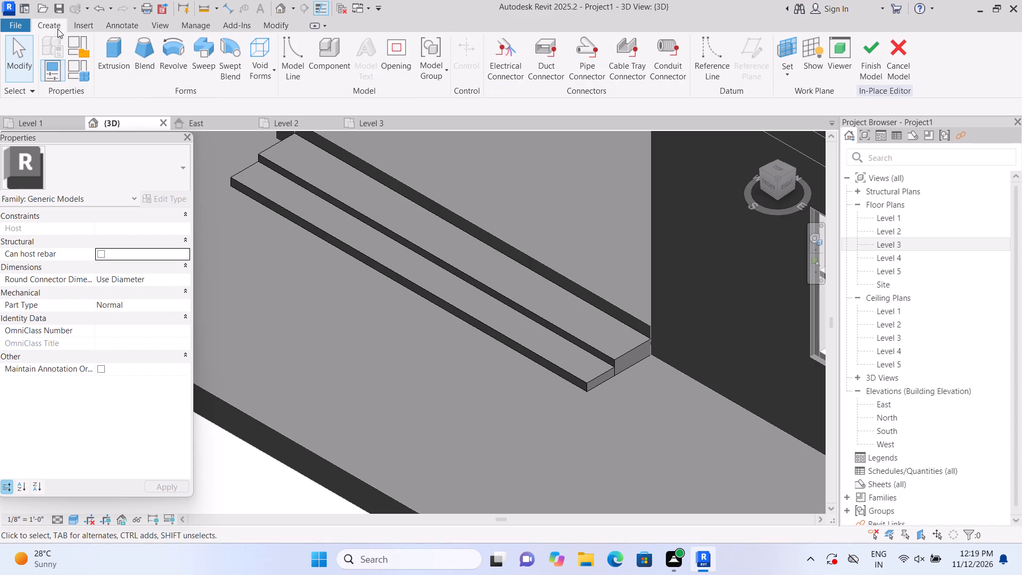
click(125, 65)
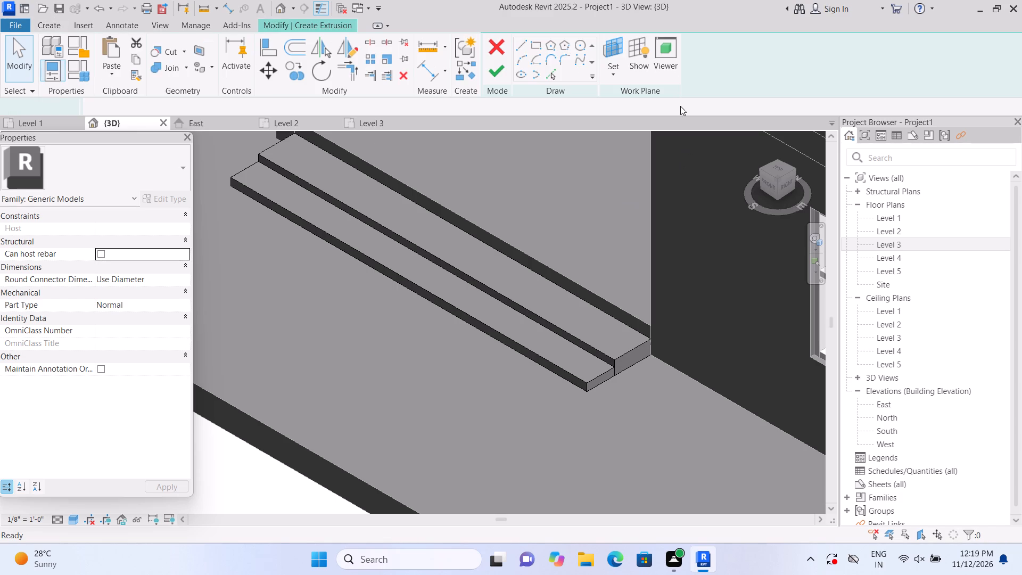
click(683, 73)
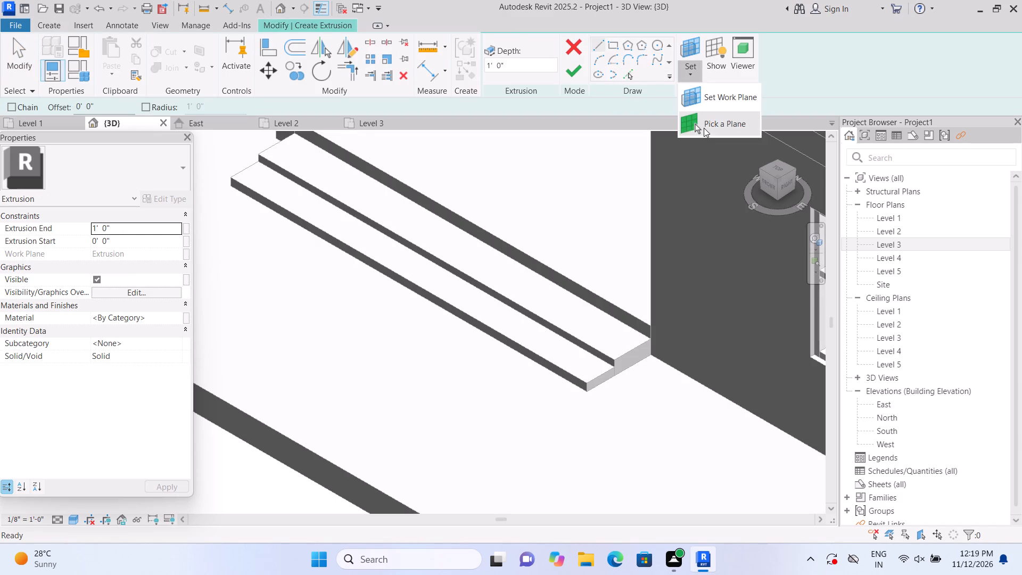
click(704, 128)
scroll(551, 333, up, 2)
scroll(537, 389, up, 1)
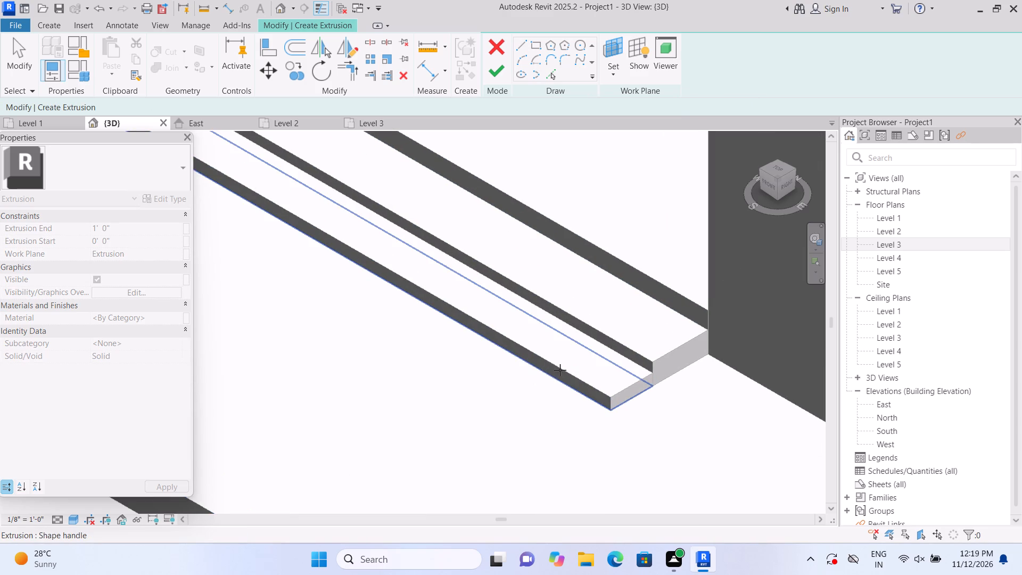
click(561, 370)
click(615, 46)
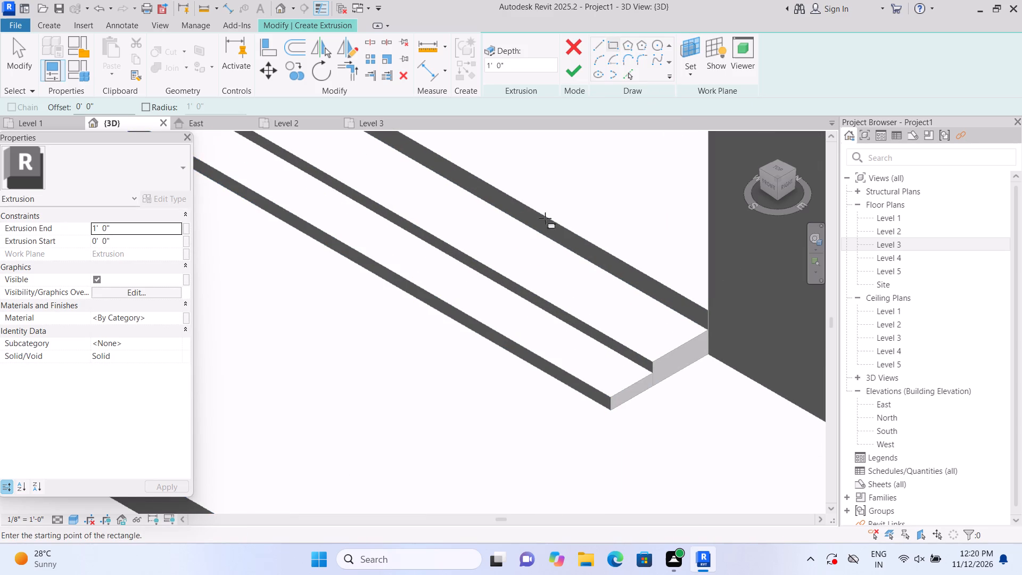
middle_drag(427, 323, 609, 453)
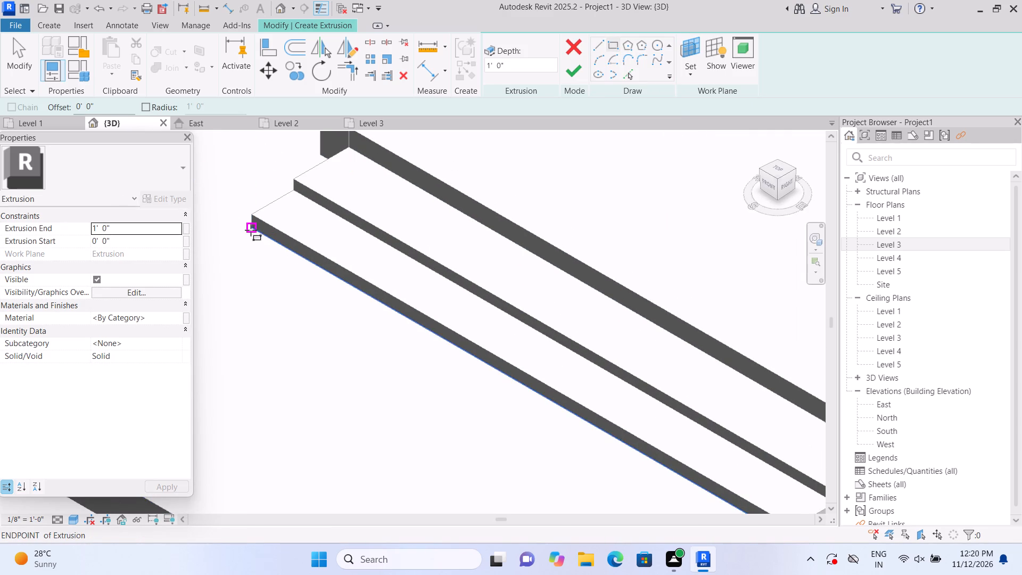
click(251, 230)
middle_drag(385, 286, 311, 183)
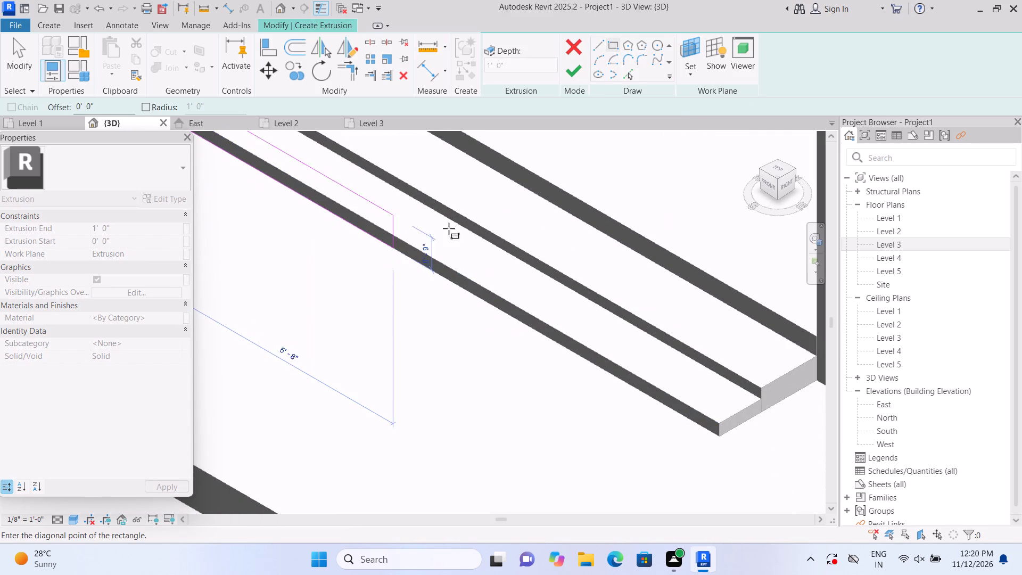
click(717, 423)
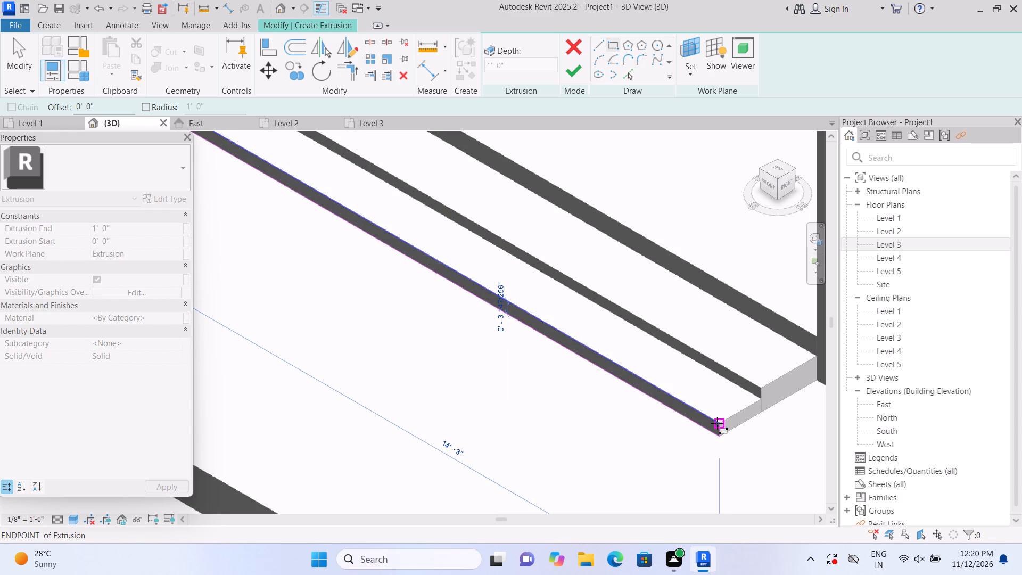
click(567, 74)
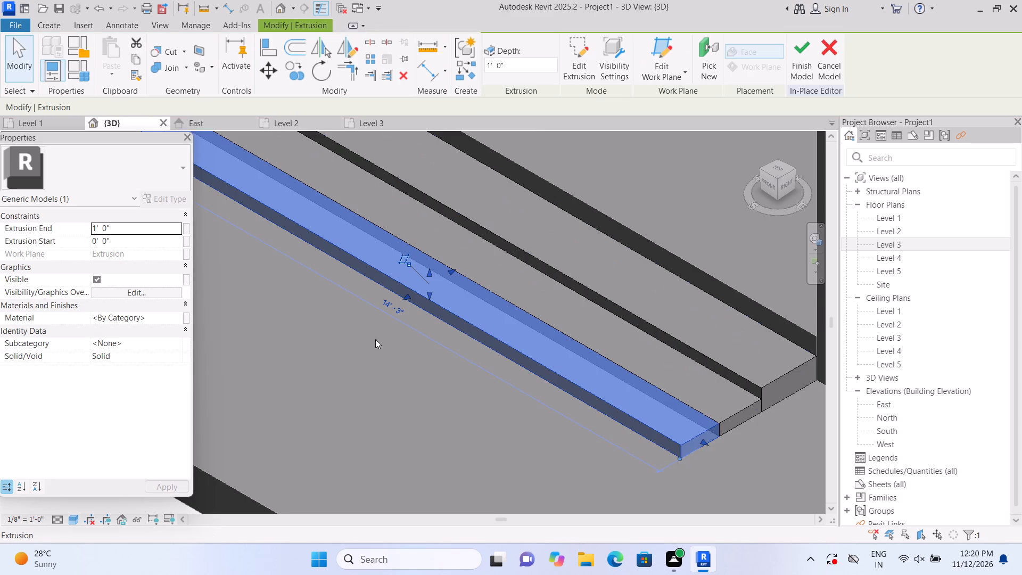
Lower the third step's top face so it sits below the second step.
scroll(362, 343, up, 1)
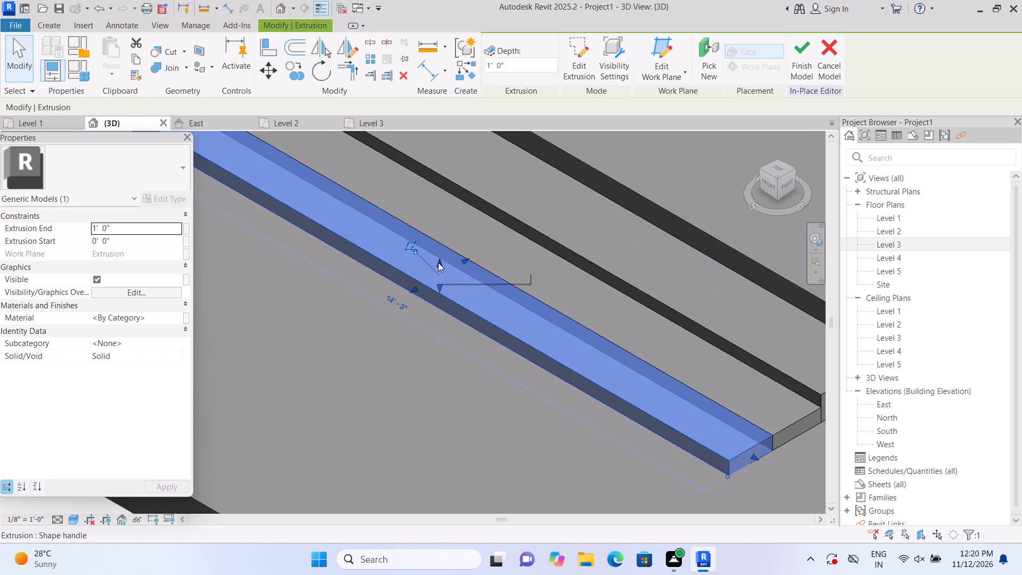
drag(438, 262, 439, 276)
scroll(424, 311, down, 1)
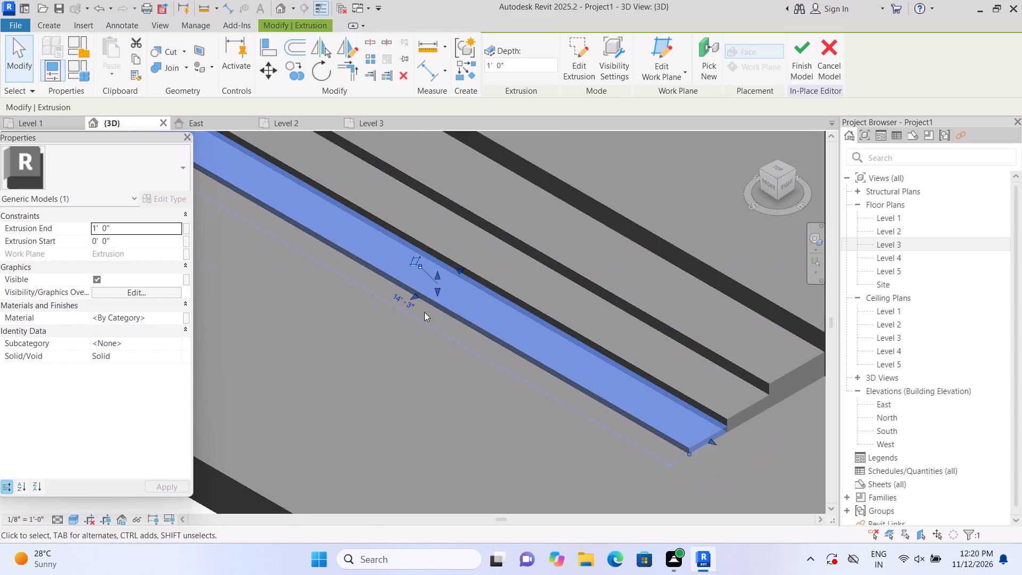
key(Escape)
Extrude a side block 1'-0" deep from a rectangle about 3'-6" long on the steps' end face beside the windowed wall.
scroll(426, 316, down, 3)
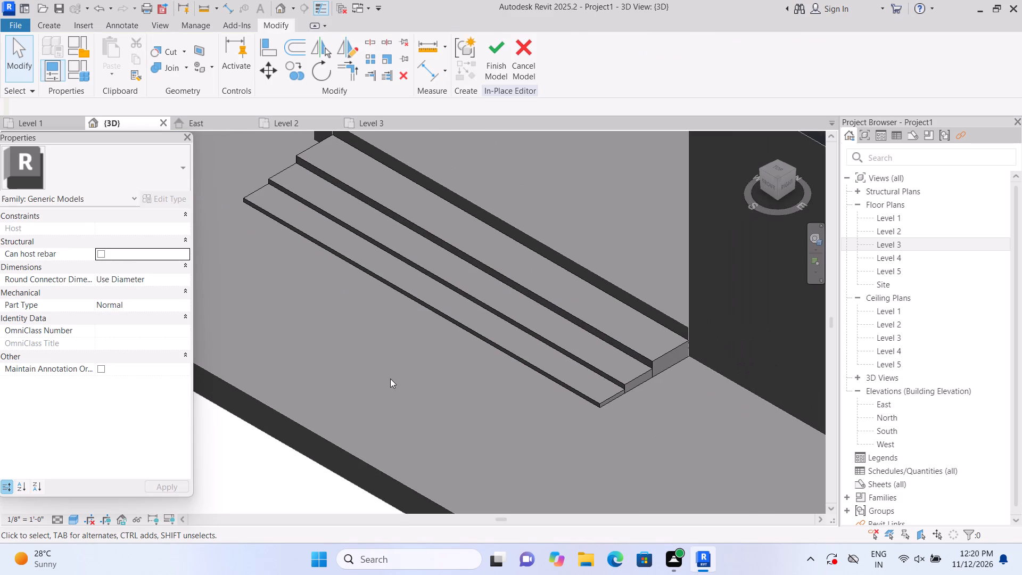
scroll(489, 193, down, 10)
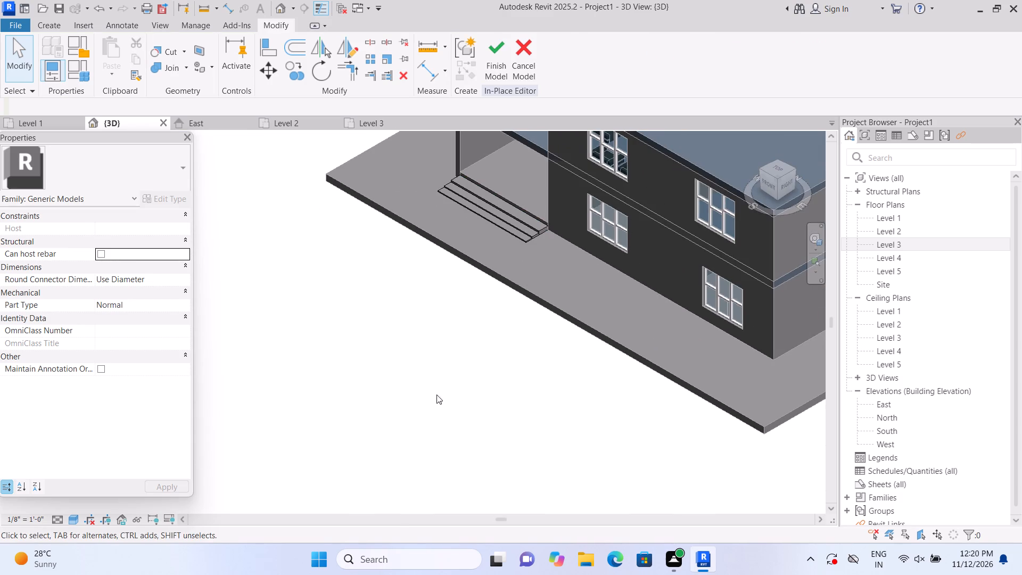
scroll(457, 397, up, 1)
scroll(480, 325, up, 2)
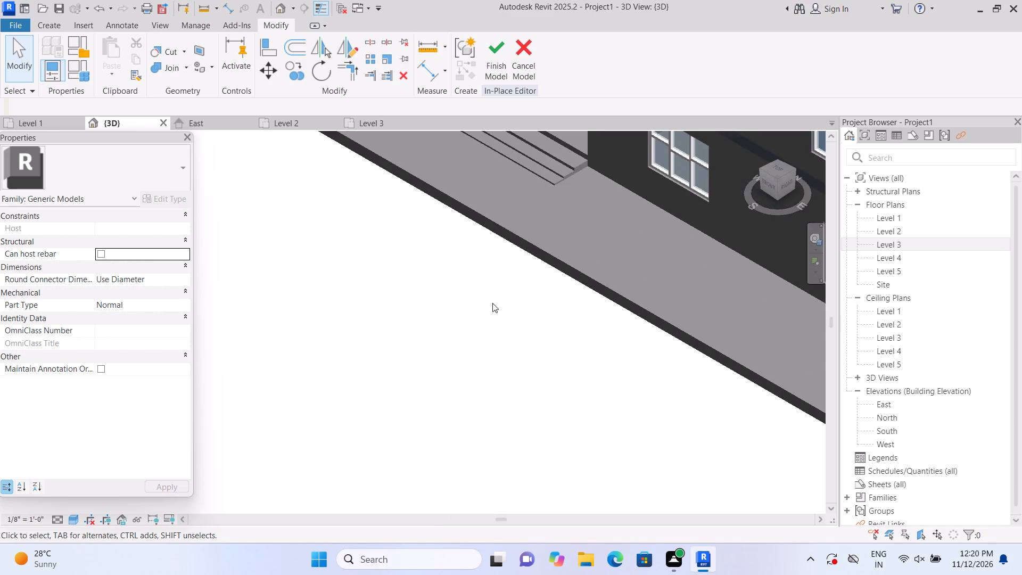
scroll(434, 502, down, 3)
middle_drag(539, 404, 438, 505)
scroll(462, 418, up, 4)
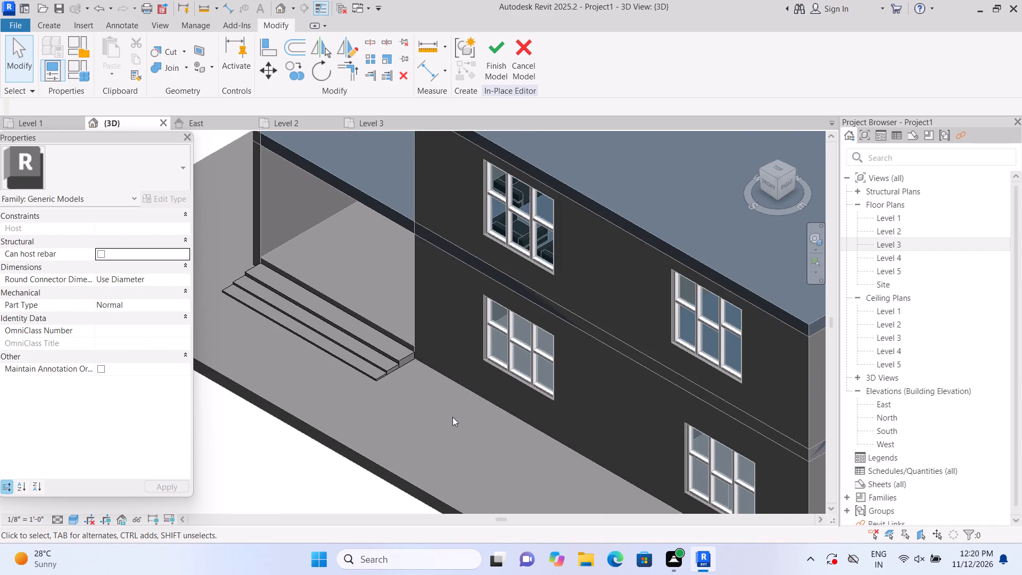
scroll(452, 417, up, 1)
click(48, 23)
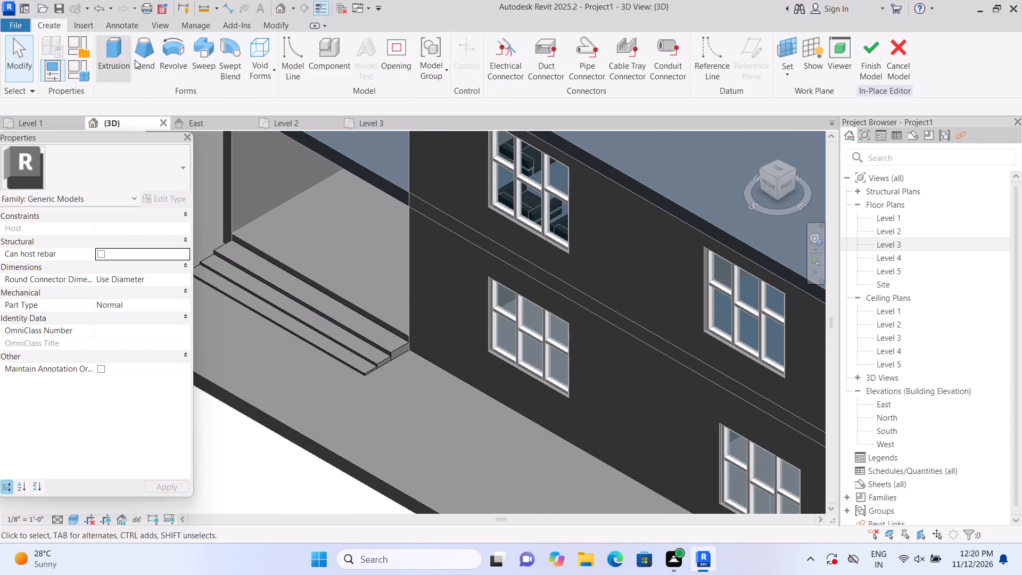
click(117, 60)
click(690, 68)
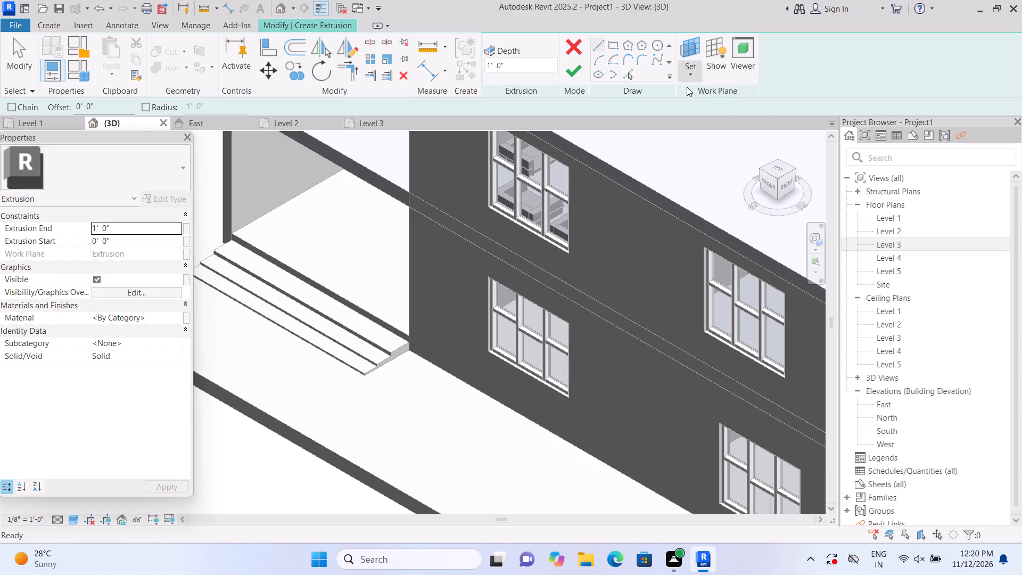
click(687, 124)
scroll(456, 348, up, 7)
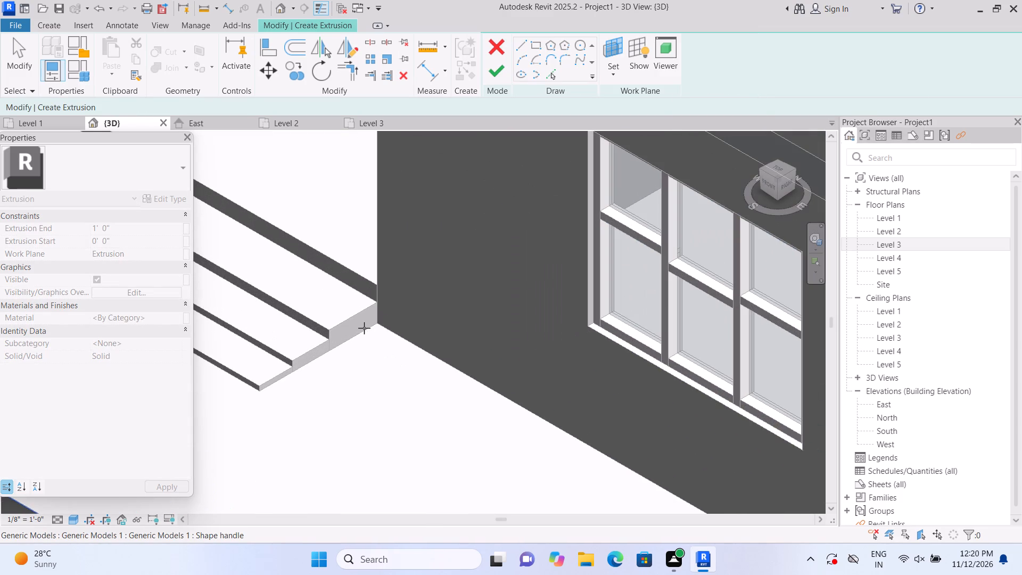
click(362, 317)
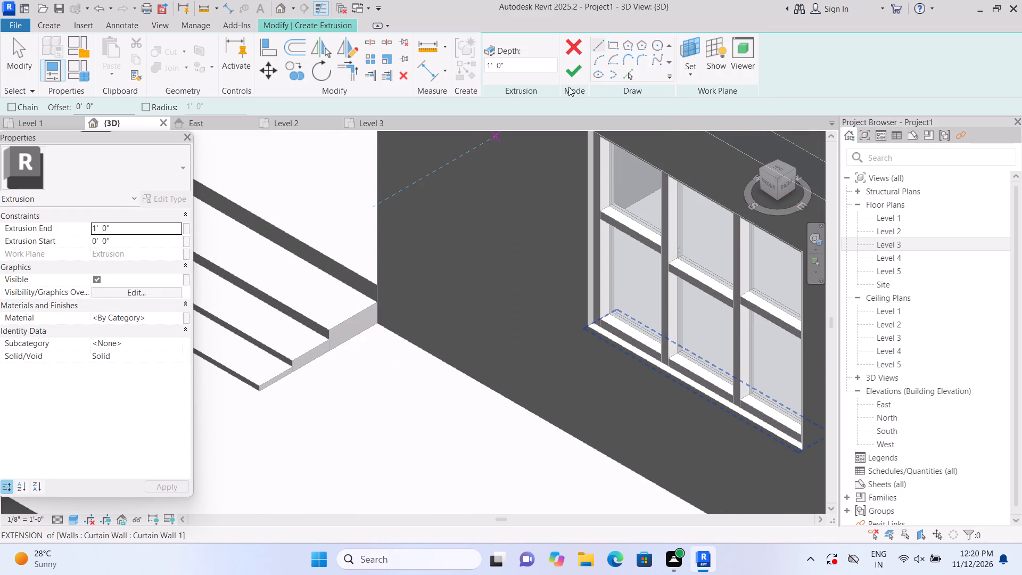
click(608, 46)
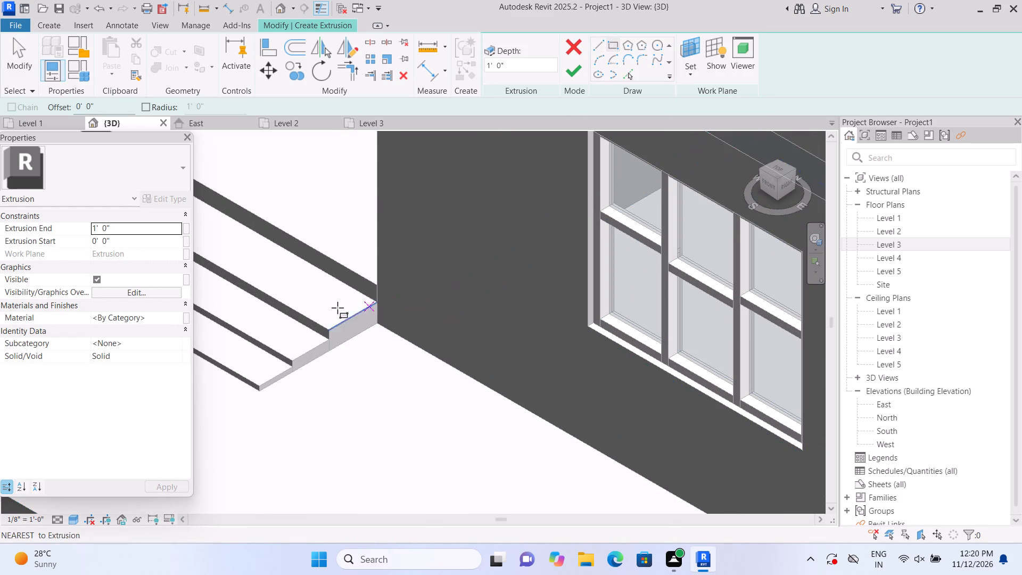
click(375, 303)
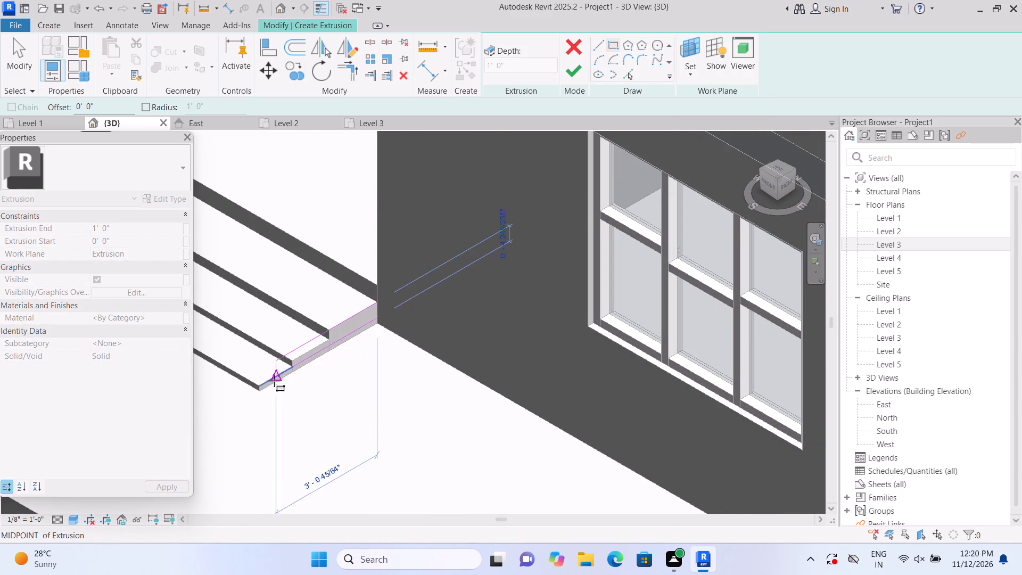
click(258, 393)
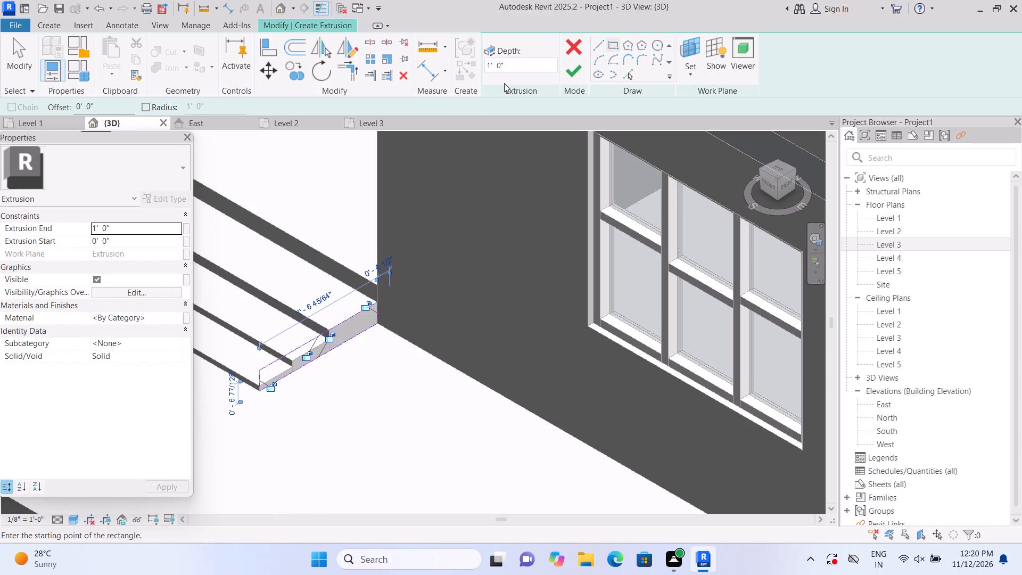
click(576, 73)
scroll(596, 86, down, 2)
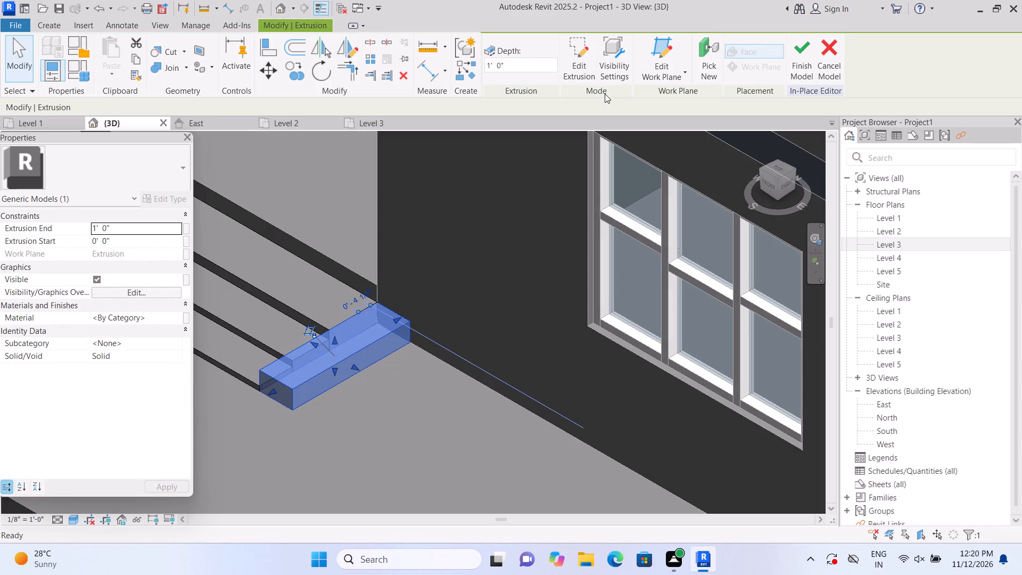
Extrude a second side block 1'-0" deep from a rectangle about 3'-7" long on the steps' opposite end face, at the building corner.
scroll(605, 94, down, 3)
scroll(540, 284, down, 9)
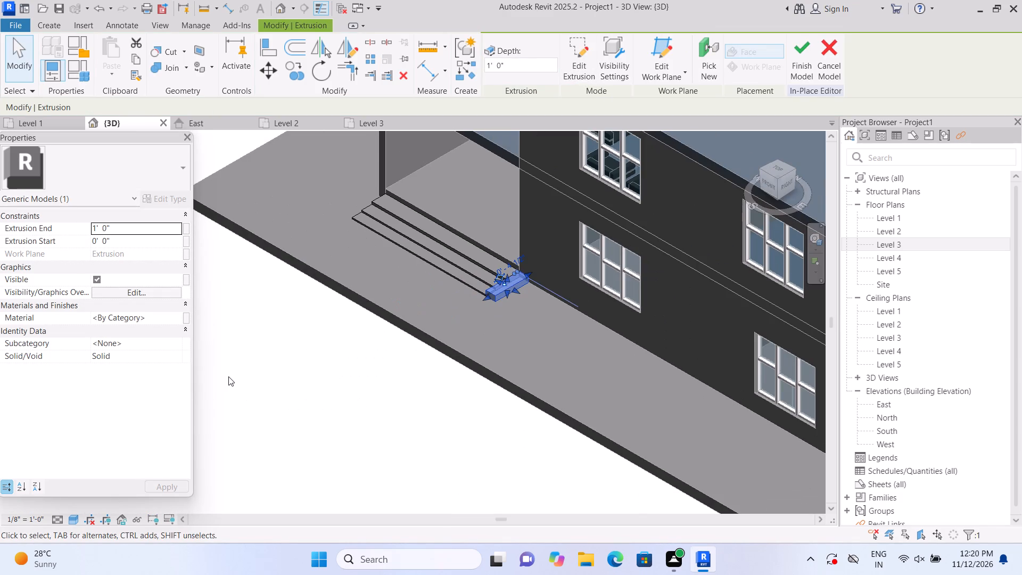
click(228, 376)
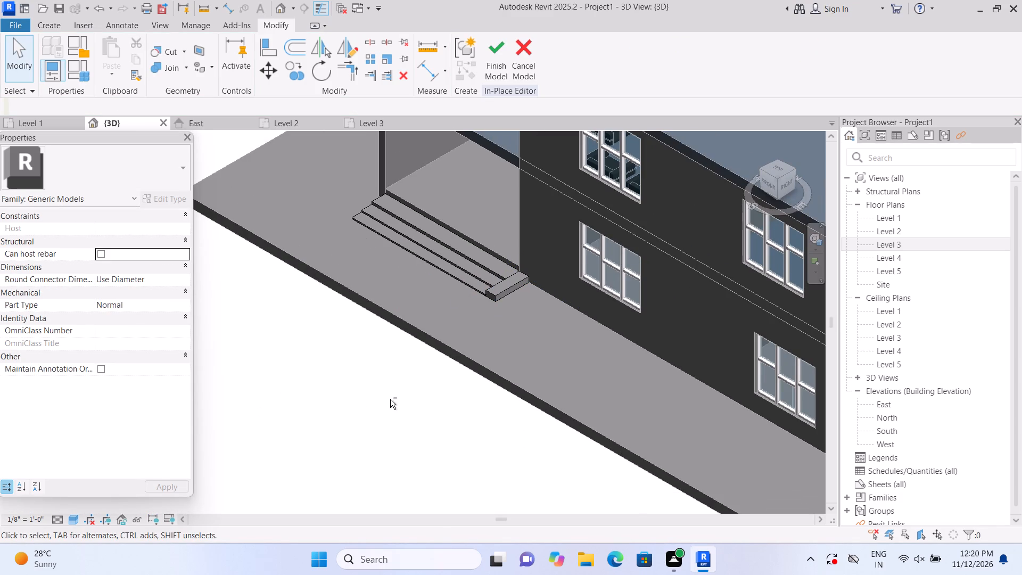
shift+scroll(389, 398, down, 3)
scroll(384, 383, down, 2)
scroll(410, 434, up, 1)
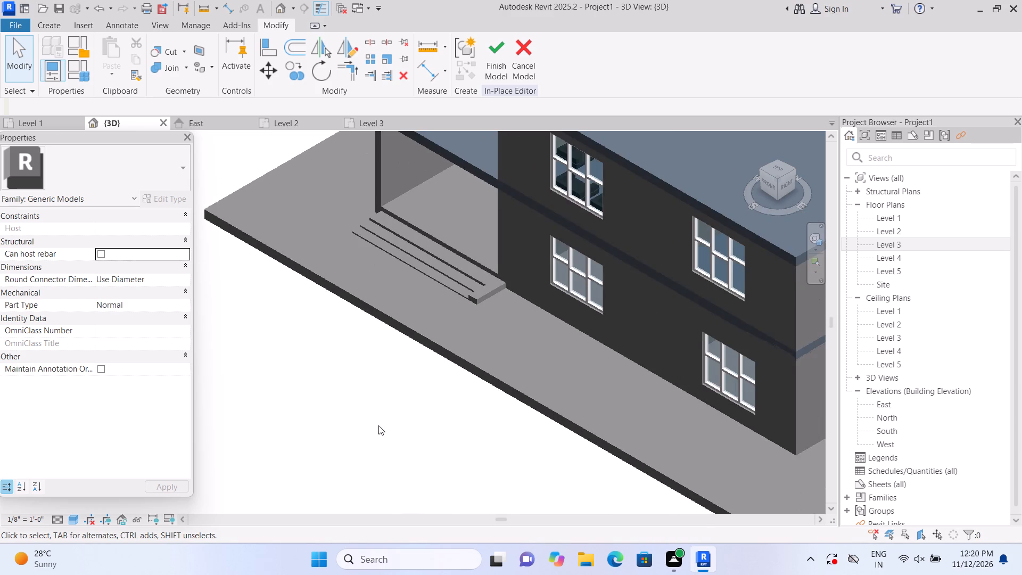
shift+middle_drag(401, 400, 634, 439)
scroll(435, 417, down, 4)
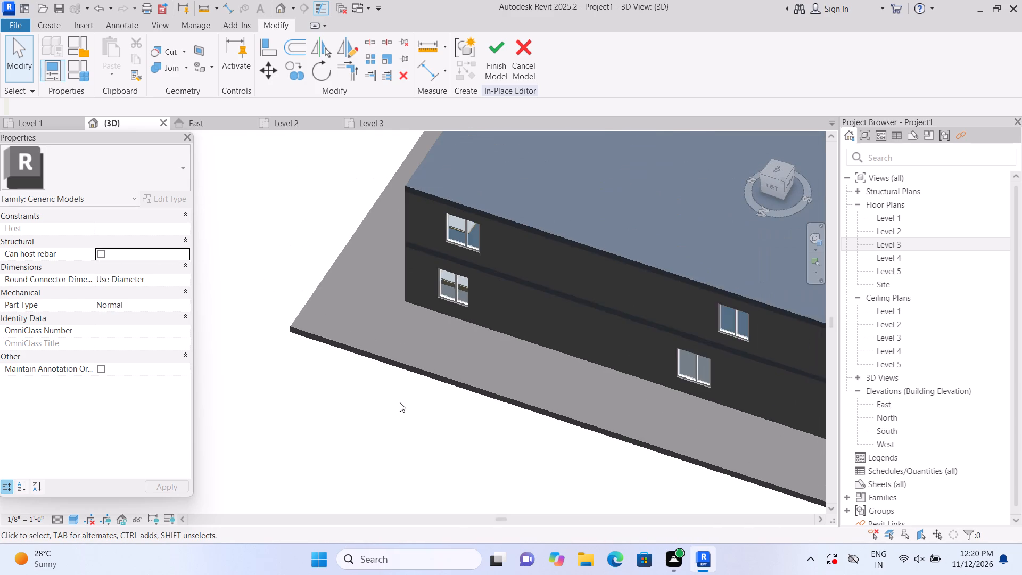
scroll(797, 555, up, 1)
scroll(743, 499, up, 3)
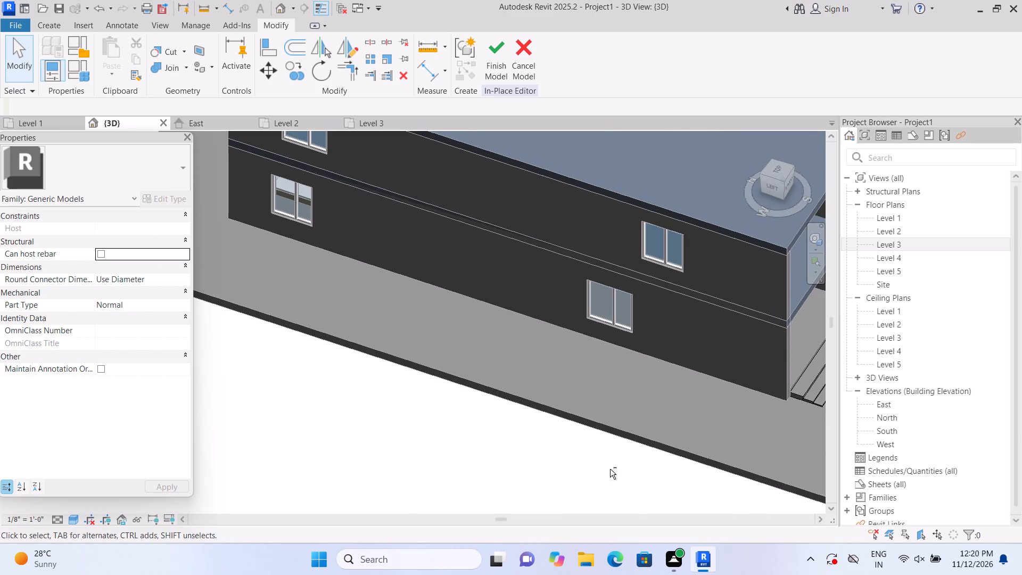
shift+middle_drag(604, 469, 567, 459)
scroll(683, 439, up, 2)
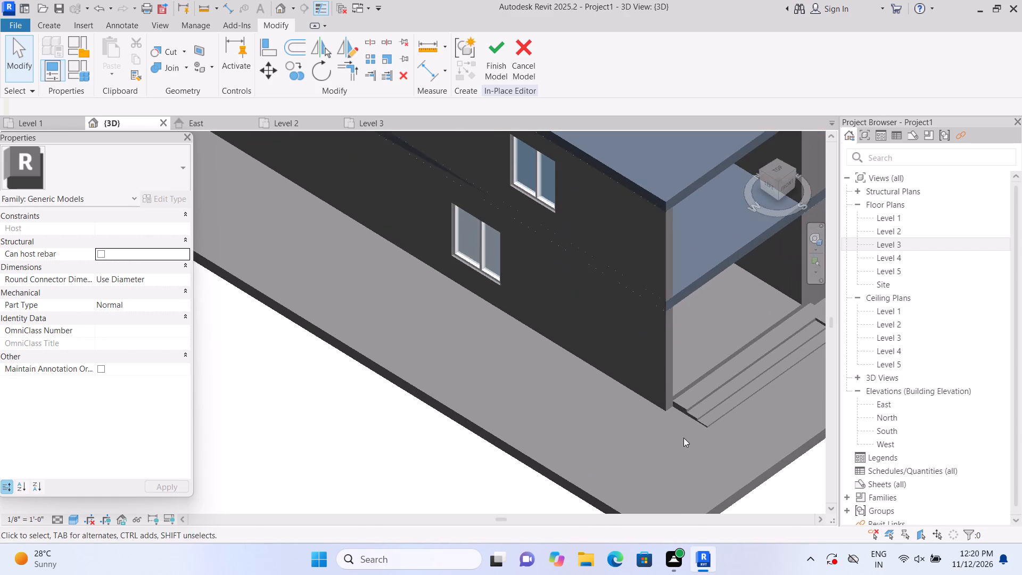
scroll(716, 434, up, 6)
scroll(523, 441, down, 3)
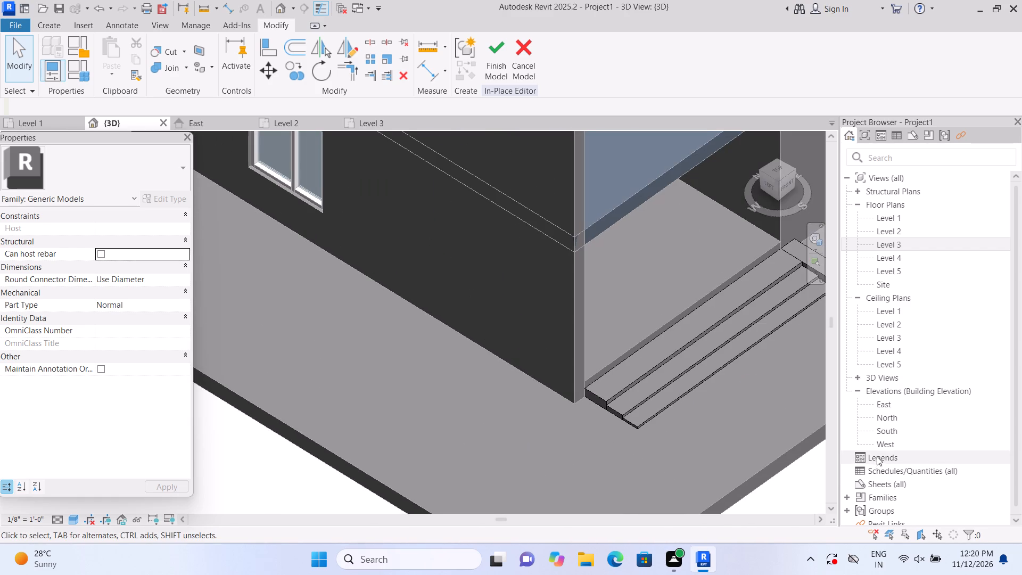
middle_drag(875, 456, 745, 465)
scroll(715, 402, up, 2)
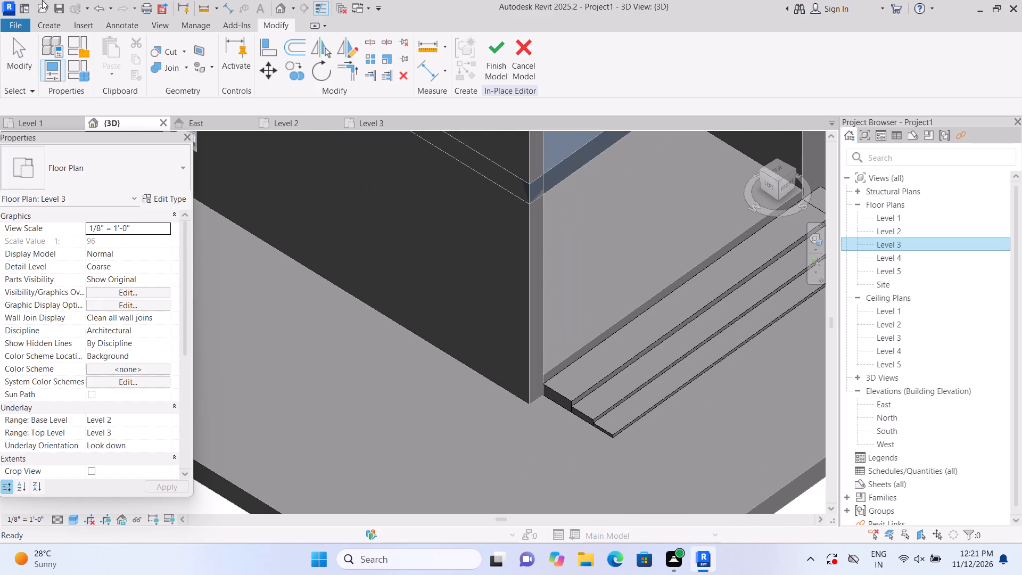
double_click(47, 29)
click(114, 72)
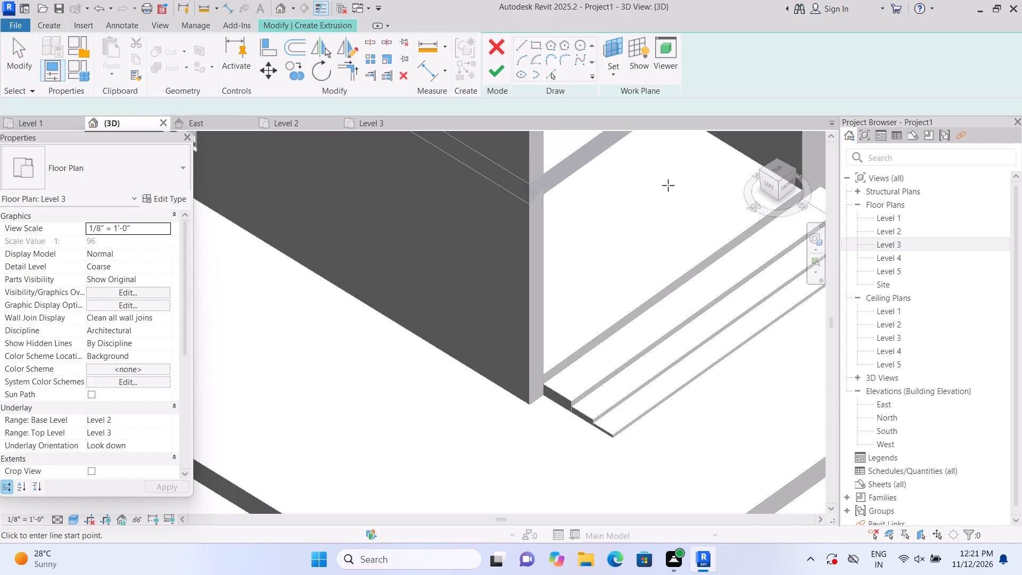
click(693, 78)
click(698, 119)
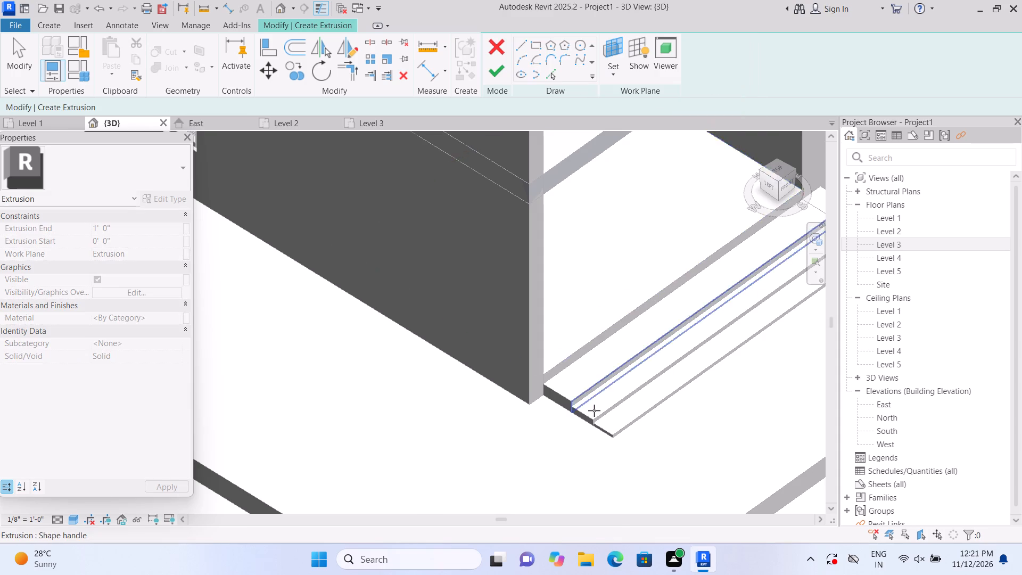
scroll(594, 410, up, 7)
click(531, 359)
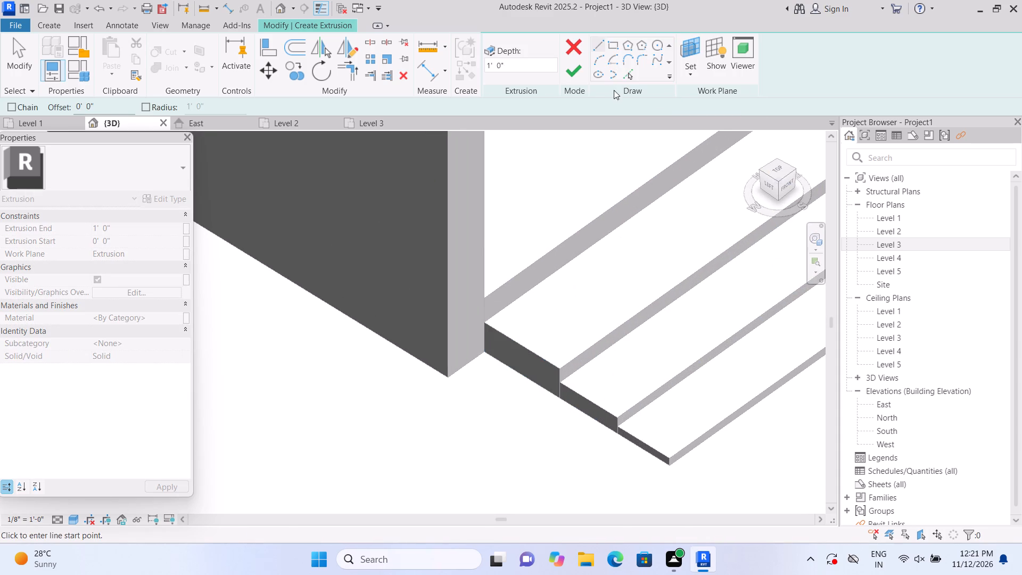
click(616, 46)
scroll(440, 414, up, 1)
scroll(479, 380, up, 3)
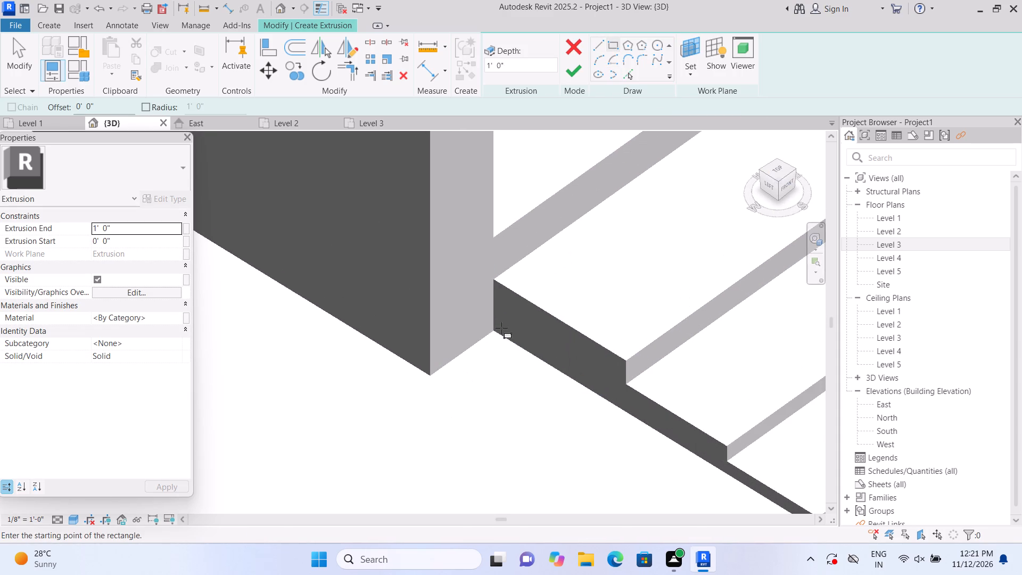
click(494, 280)
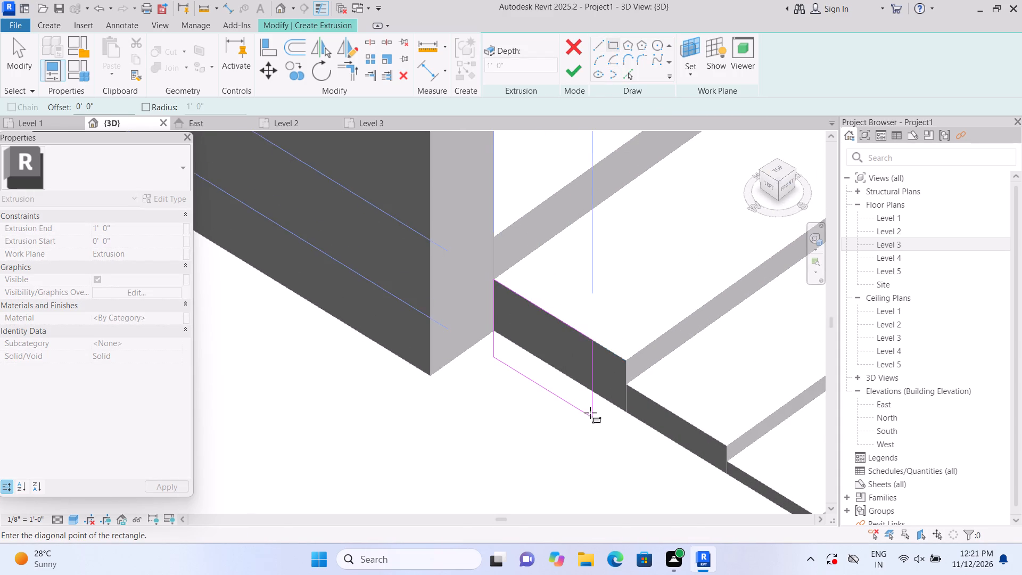
middle_drag(590, 413, 472, 325)
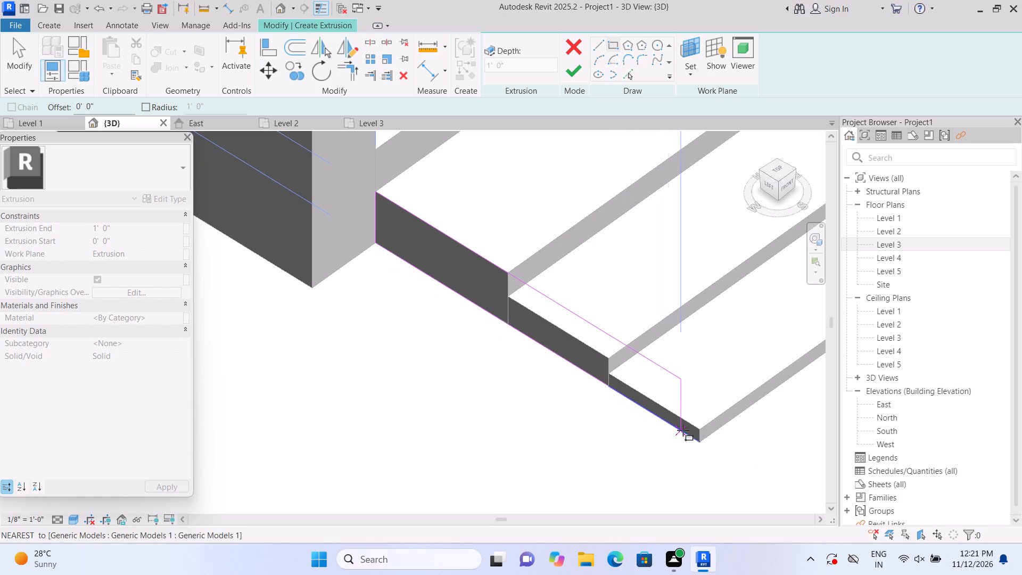
double_click(700, 442)
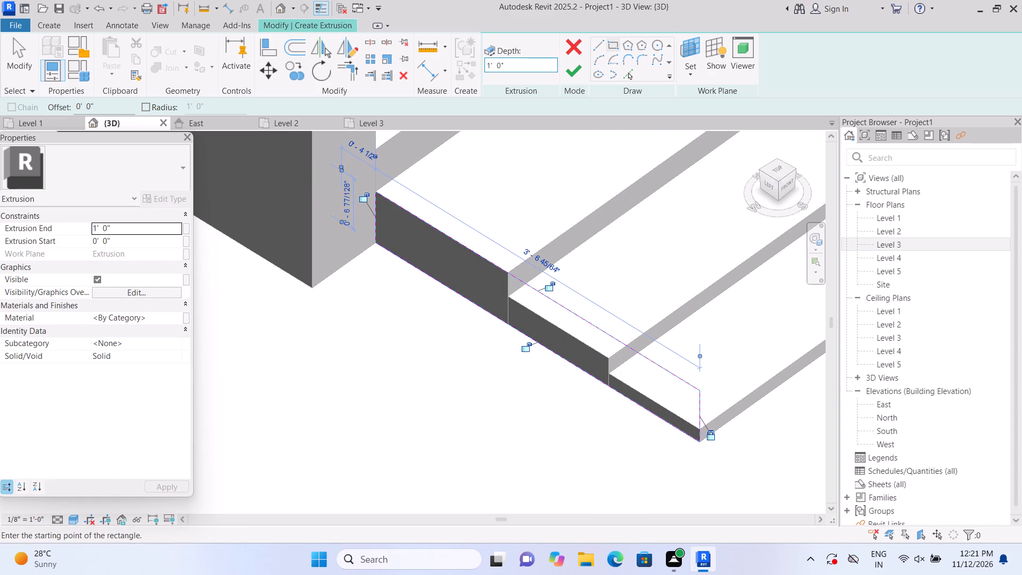
click(570, 71)
Reduce the corner side block's depth to 0' 9" so its outer face is flush with the side wall.
scroll(573, 161, down, 1)
scroll(392, 331, up, 1)
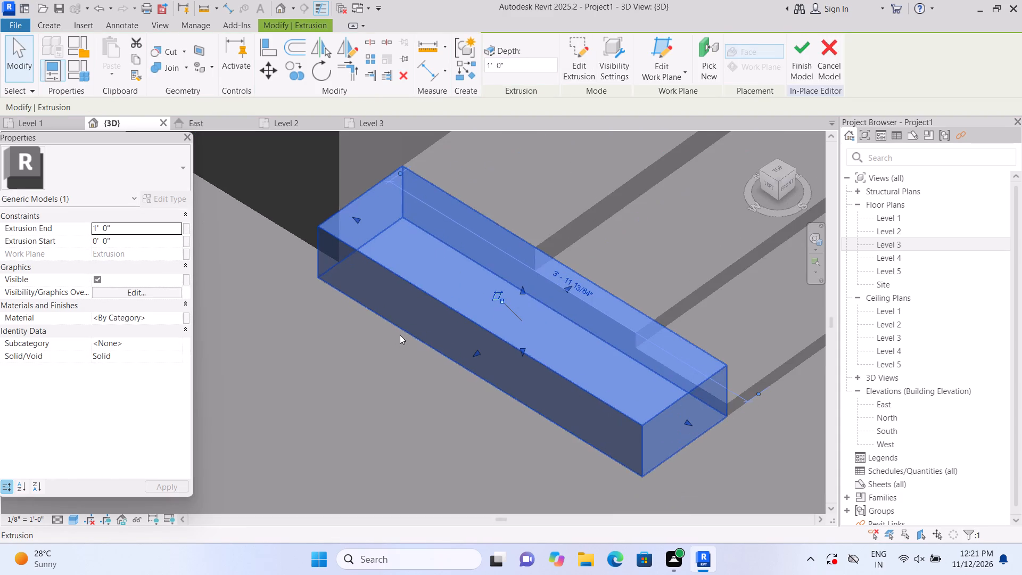
drag(478, 351, 483, 339)
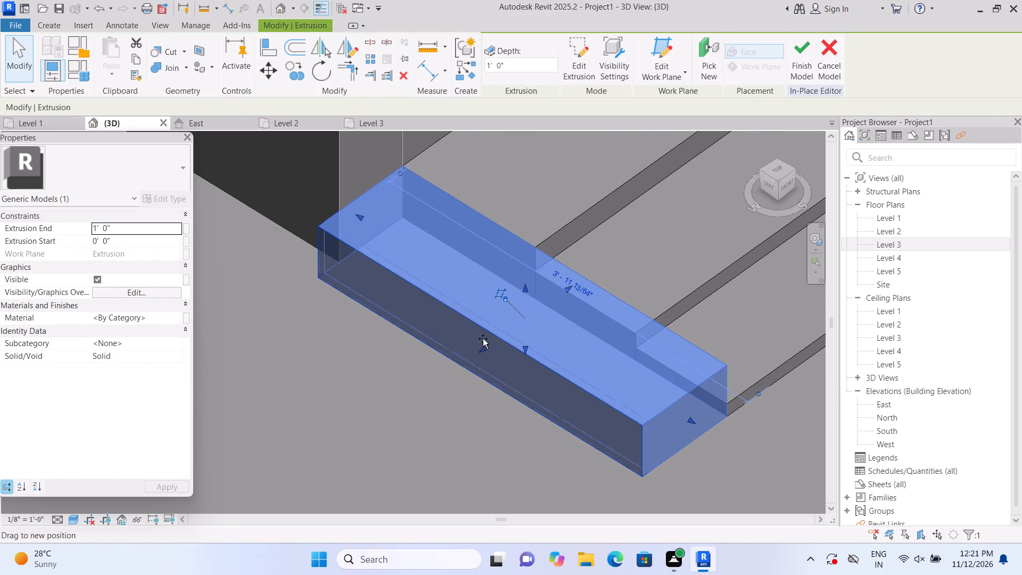
drag(483, 339, 490, 327)
key(Escape)
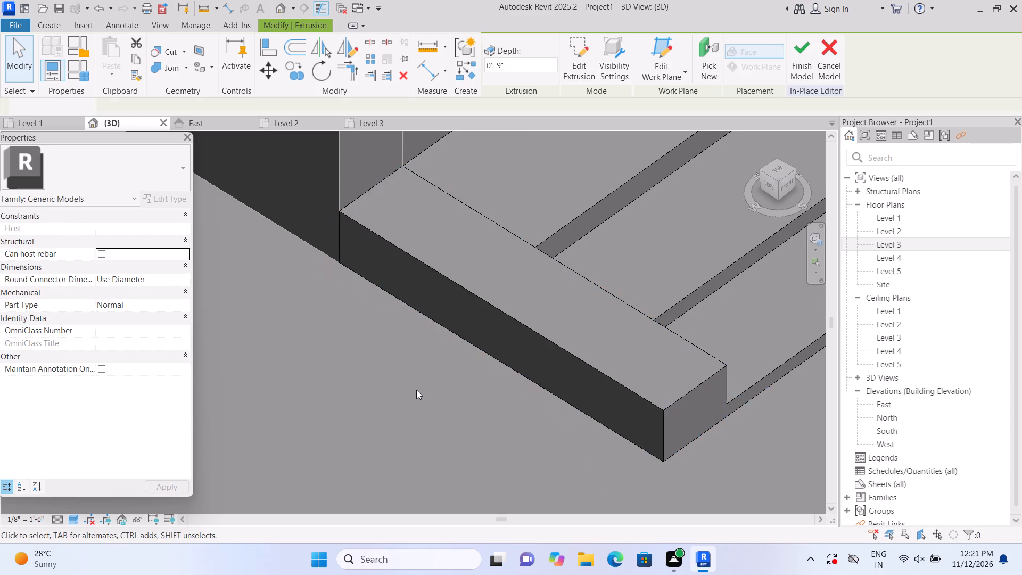
Examine the entrance steps and both side blocks from the corner side and from the home view.
scroll(415, 391, down, 12)
scroll(517, 400, up, 2)
scroll(619, 298, up, 1)
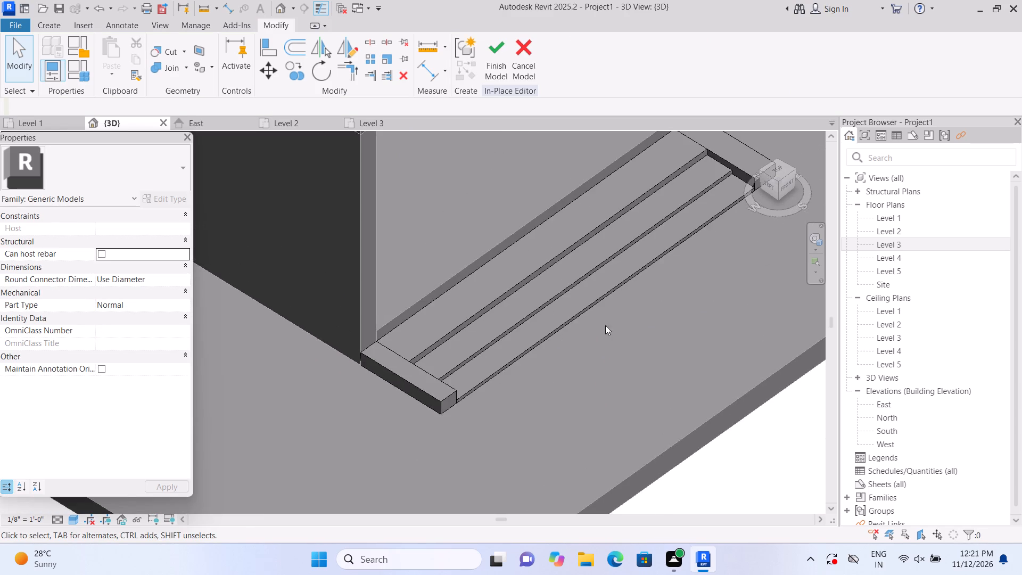
scroll(616, 391, down, 3)
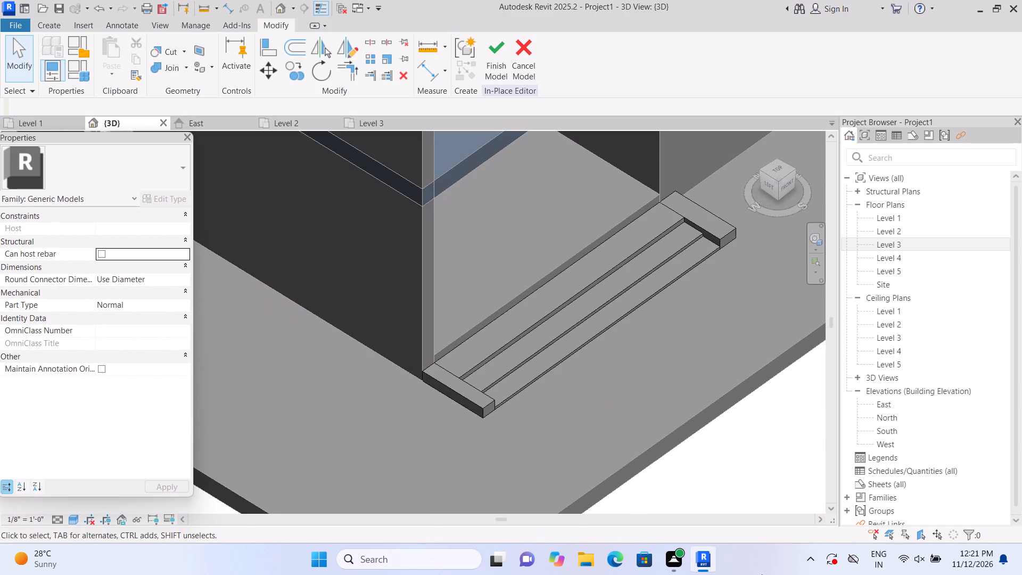
scroll(740, 477, up, 1)
shift+scroll(671, 467, down, 2)
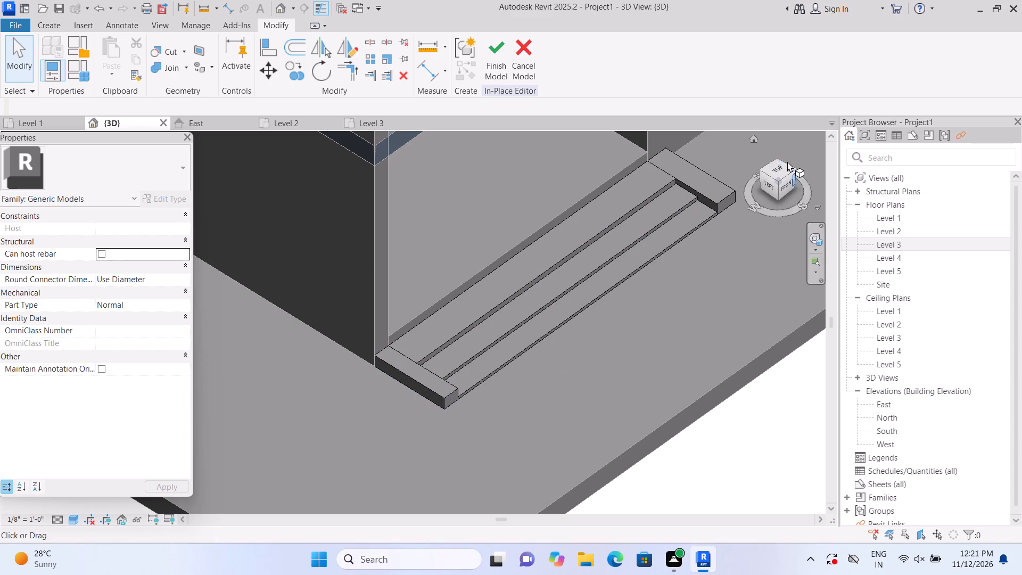
click(753, 136)
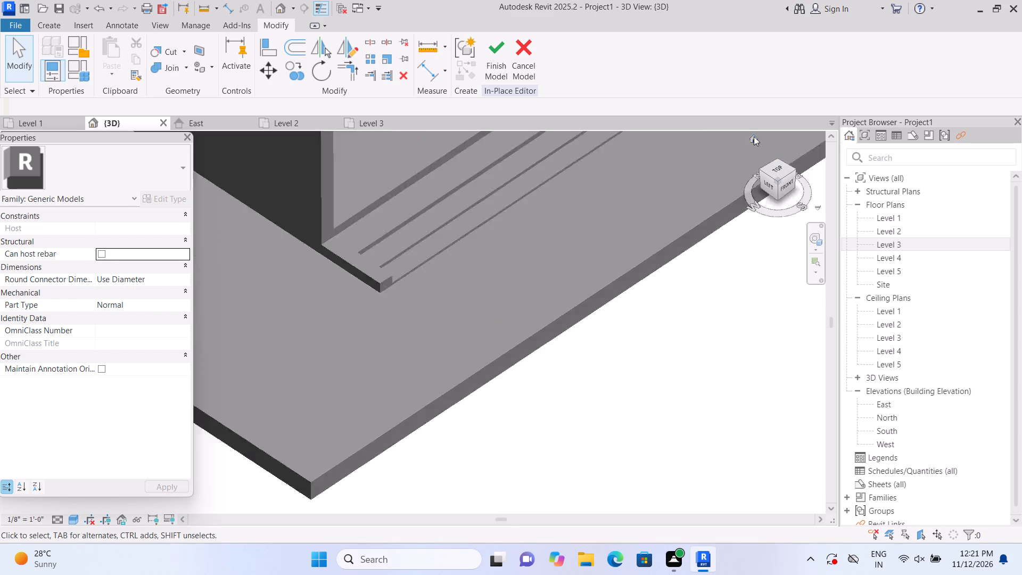
scroll(281, 448, up, 6)
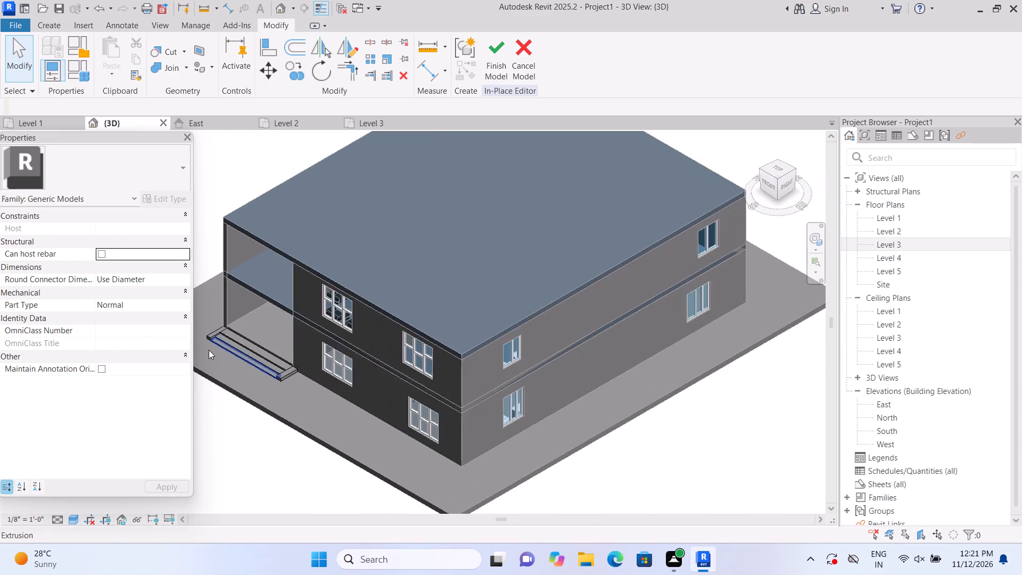
scroll(209, 350, up, 2)
middle_drag(232, 450, 392, 462)
scroll(473, 421, up, 4)
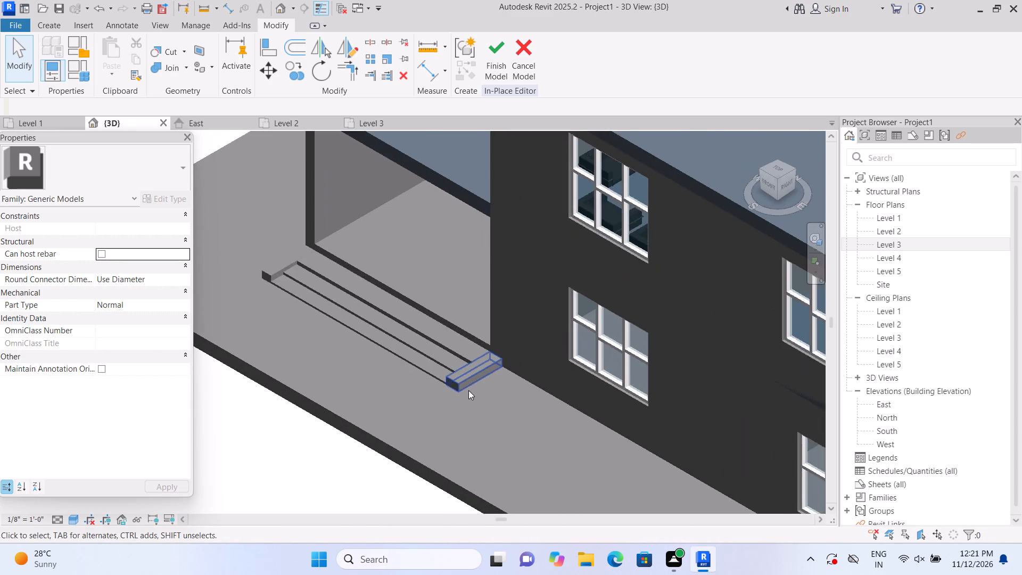
scroll(468, 390, up, 5)
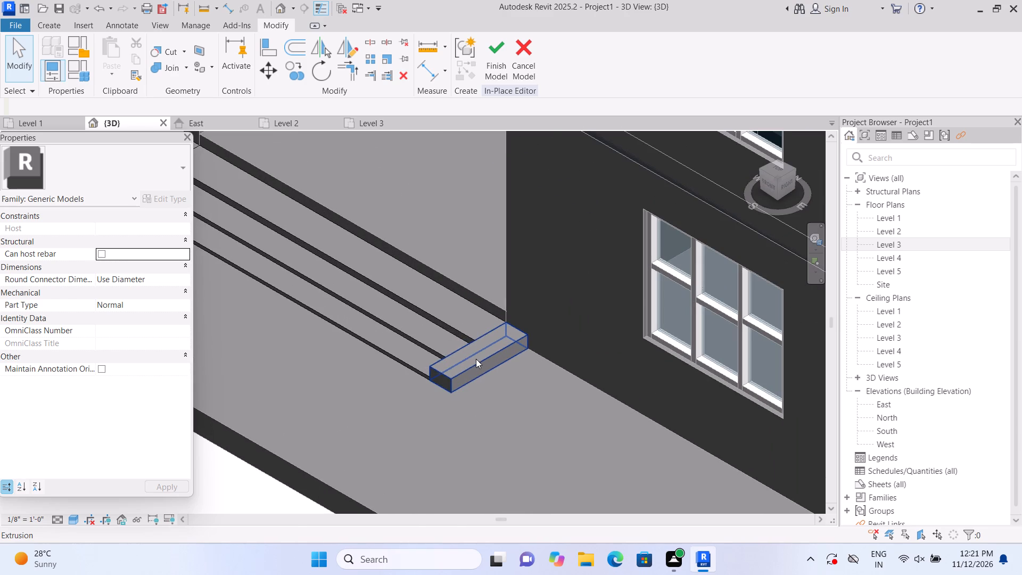
scroll(509, 394, down, 5)
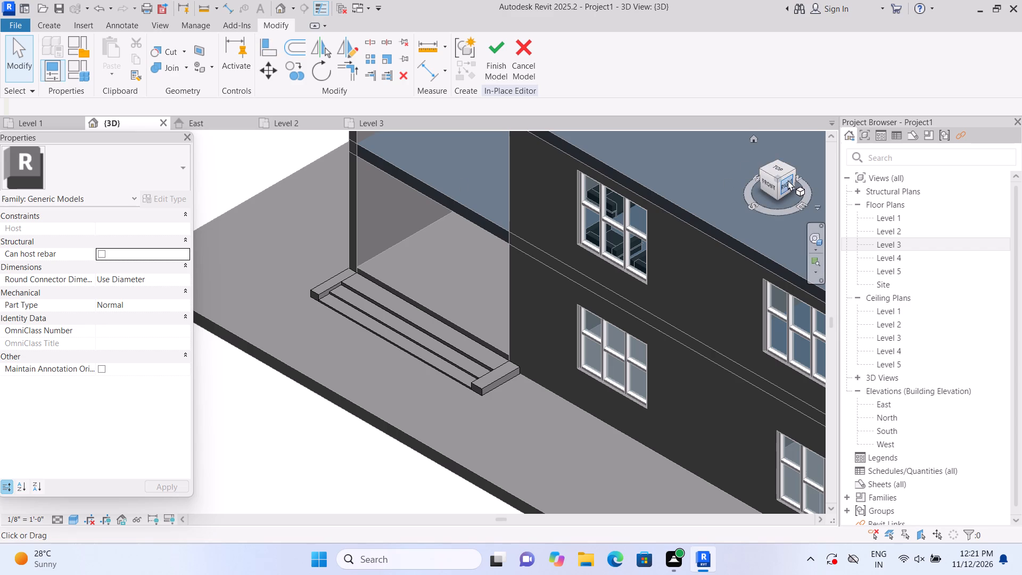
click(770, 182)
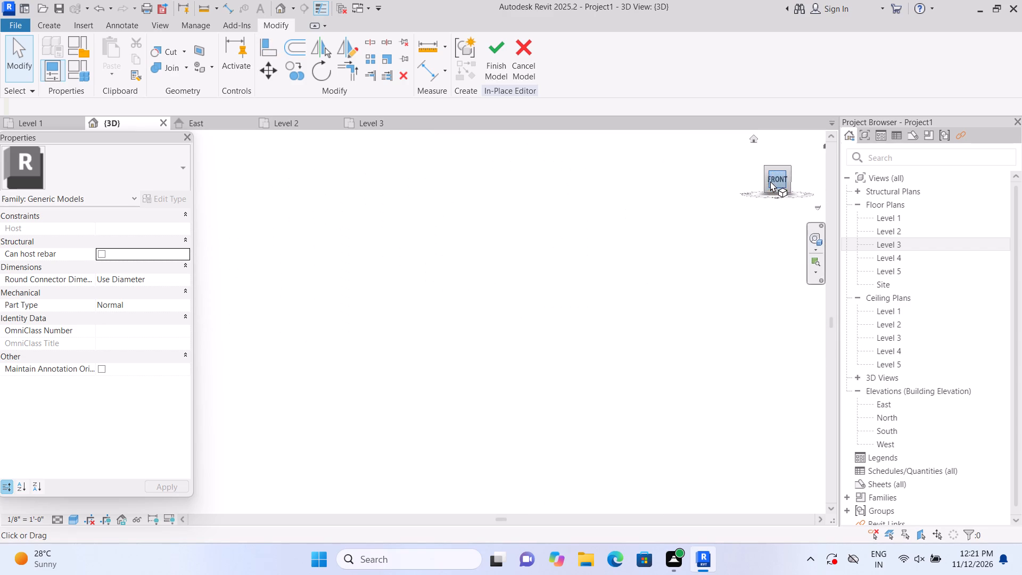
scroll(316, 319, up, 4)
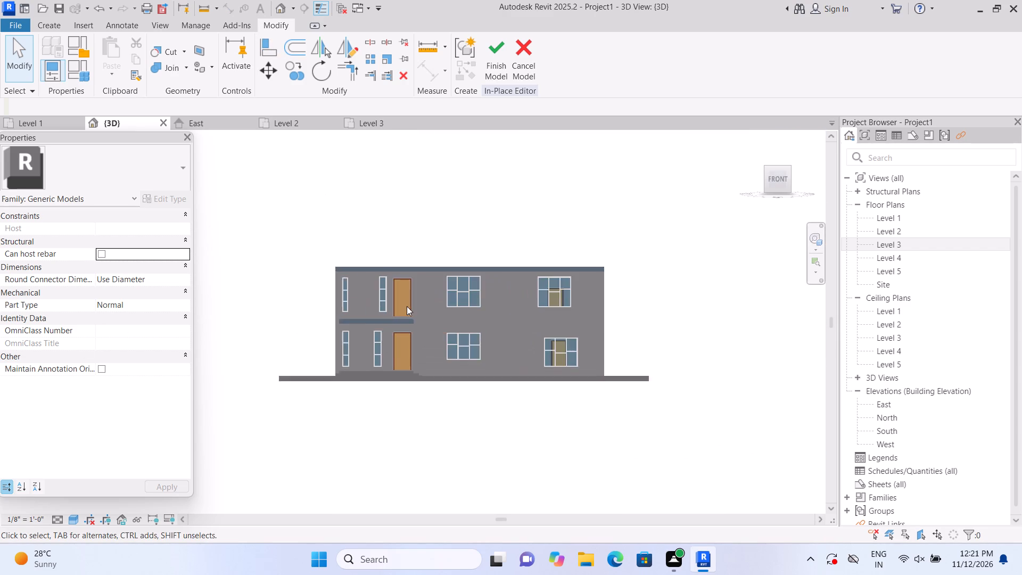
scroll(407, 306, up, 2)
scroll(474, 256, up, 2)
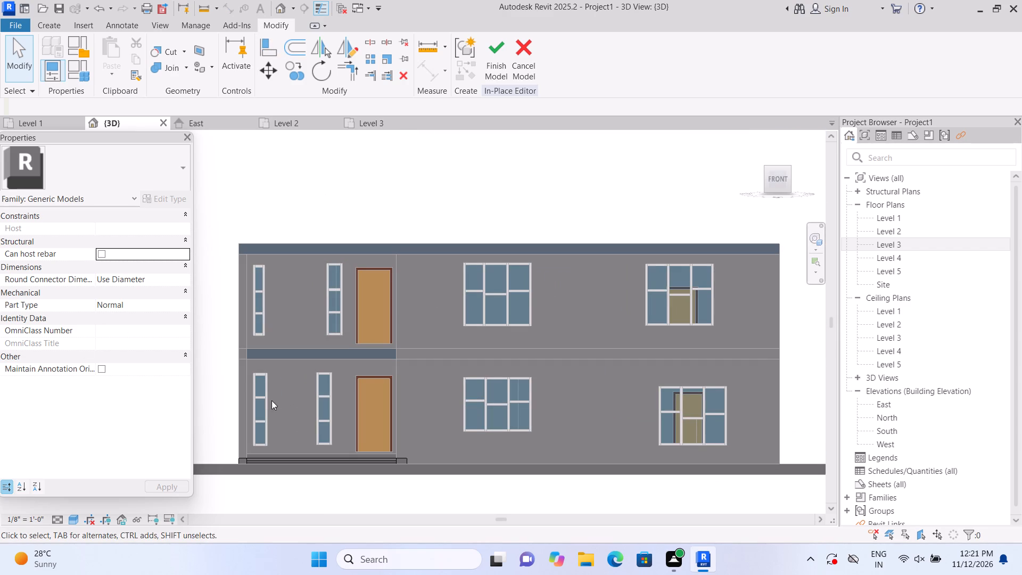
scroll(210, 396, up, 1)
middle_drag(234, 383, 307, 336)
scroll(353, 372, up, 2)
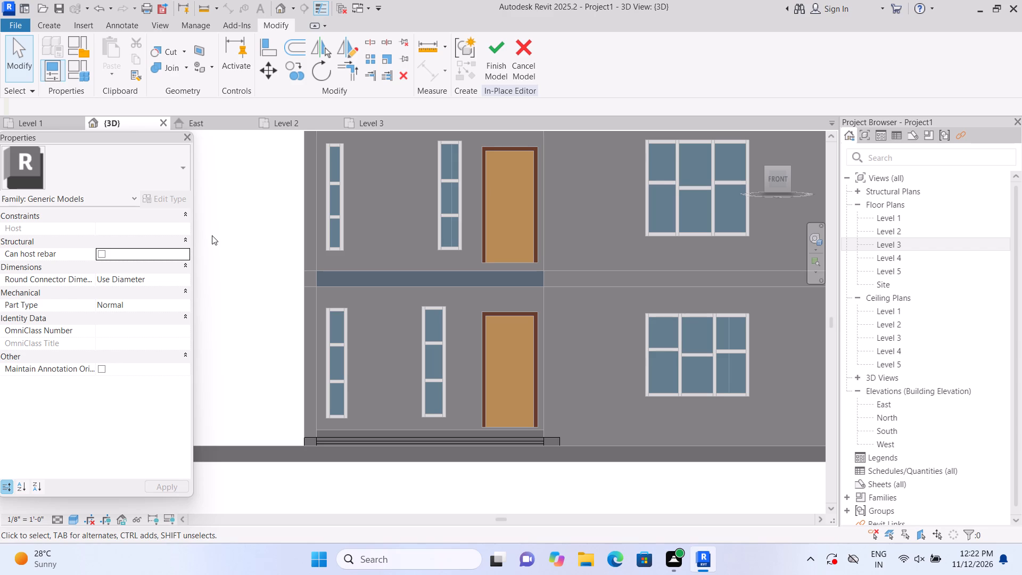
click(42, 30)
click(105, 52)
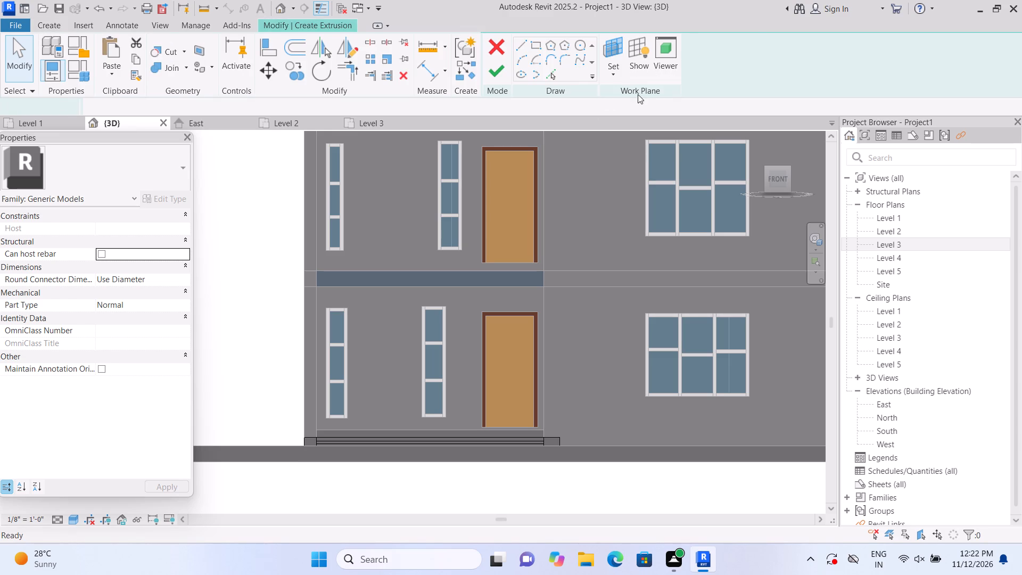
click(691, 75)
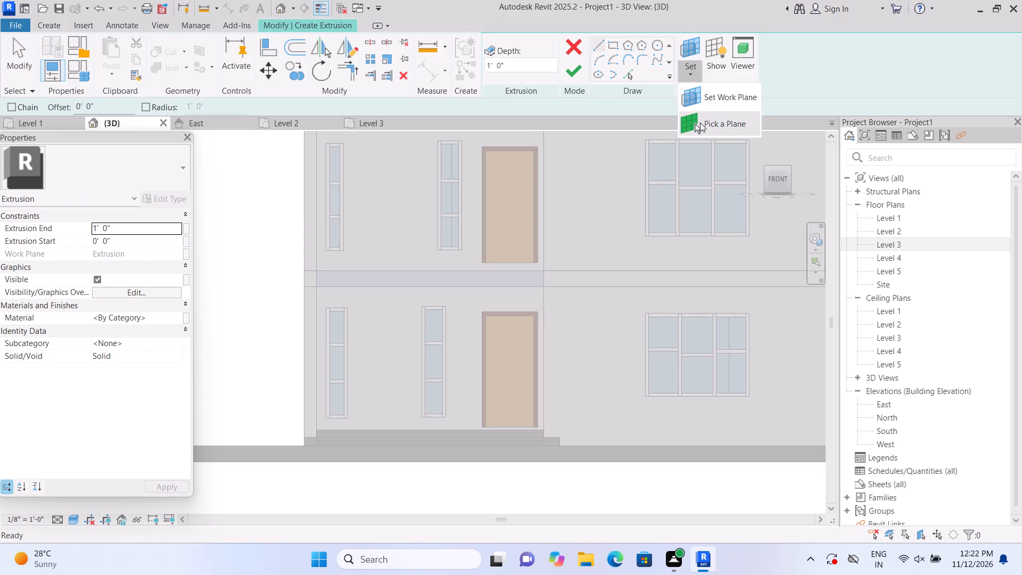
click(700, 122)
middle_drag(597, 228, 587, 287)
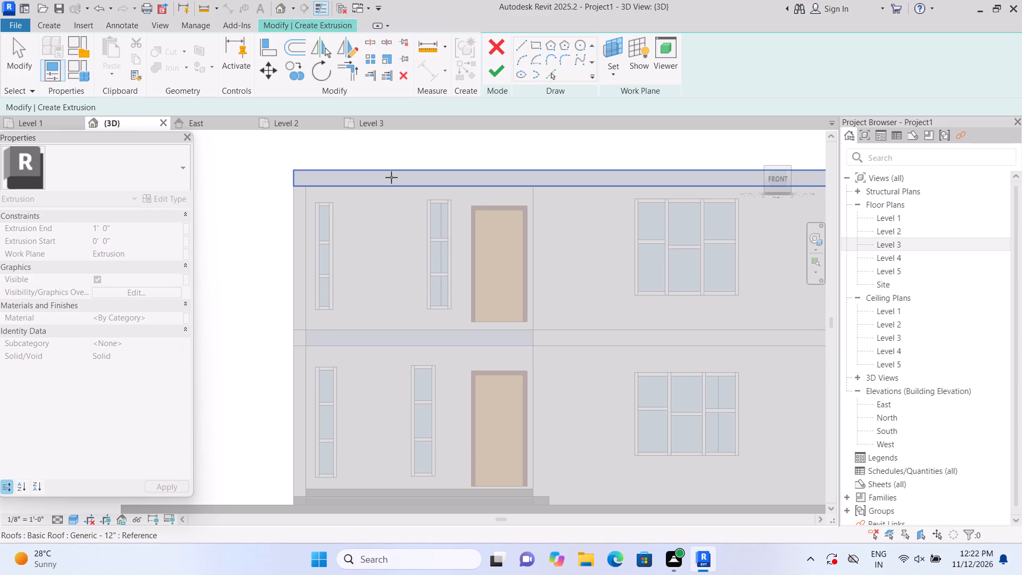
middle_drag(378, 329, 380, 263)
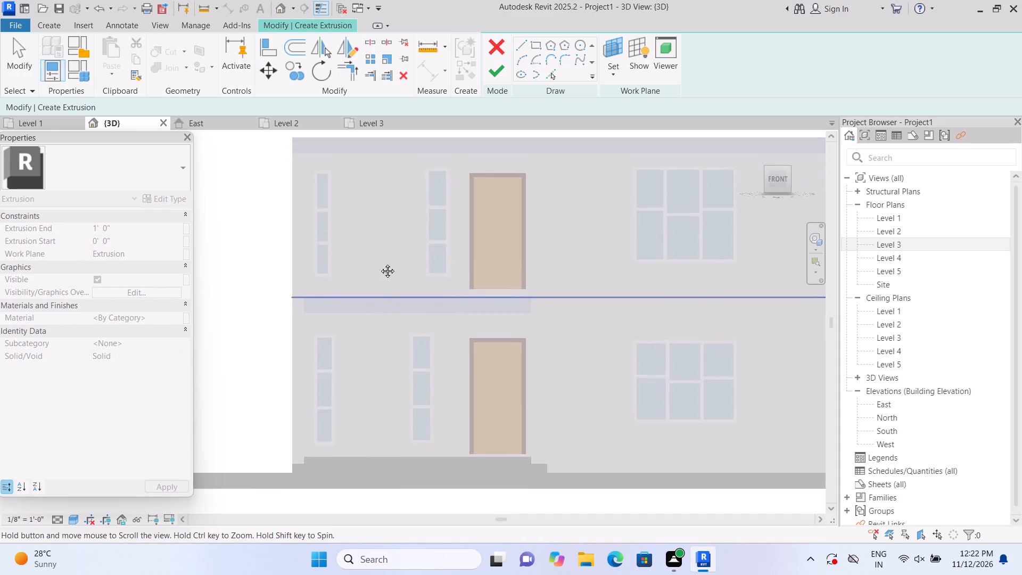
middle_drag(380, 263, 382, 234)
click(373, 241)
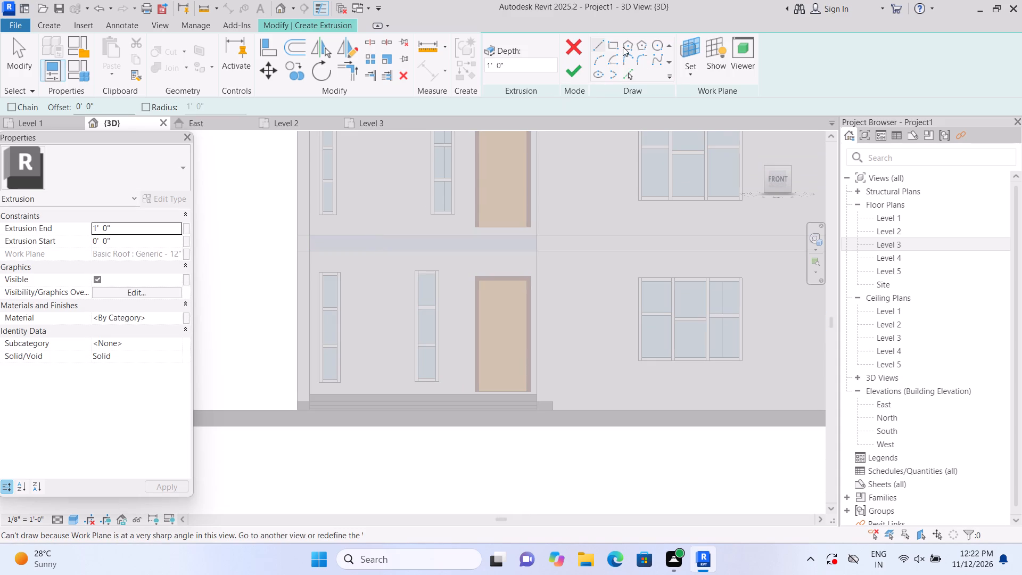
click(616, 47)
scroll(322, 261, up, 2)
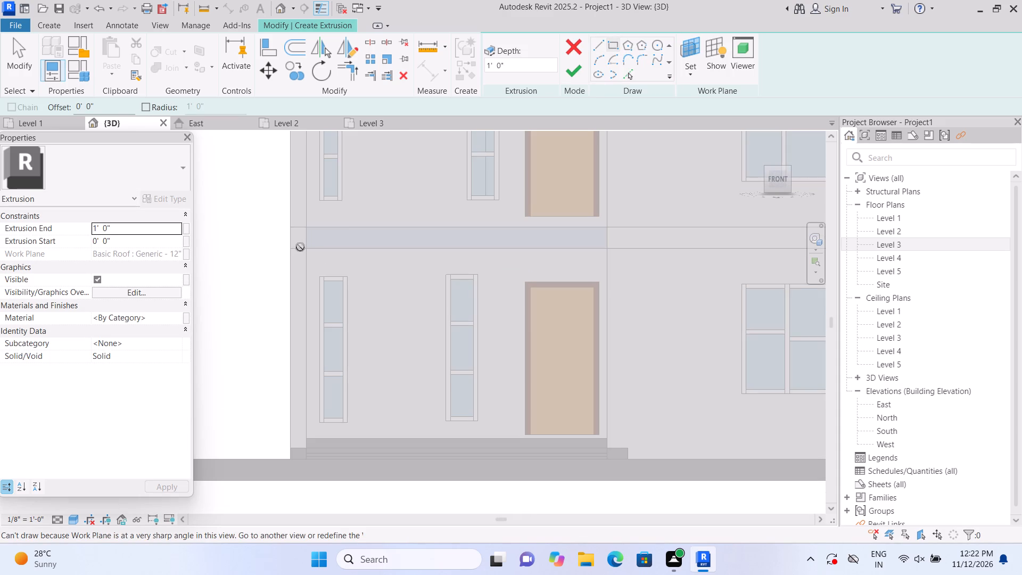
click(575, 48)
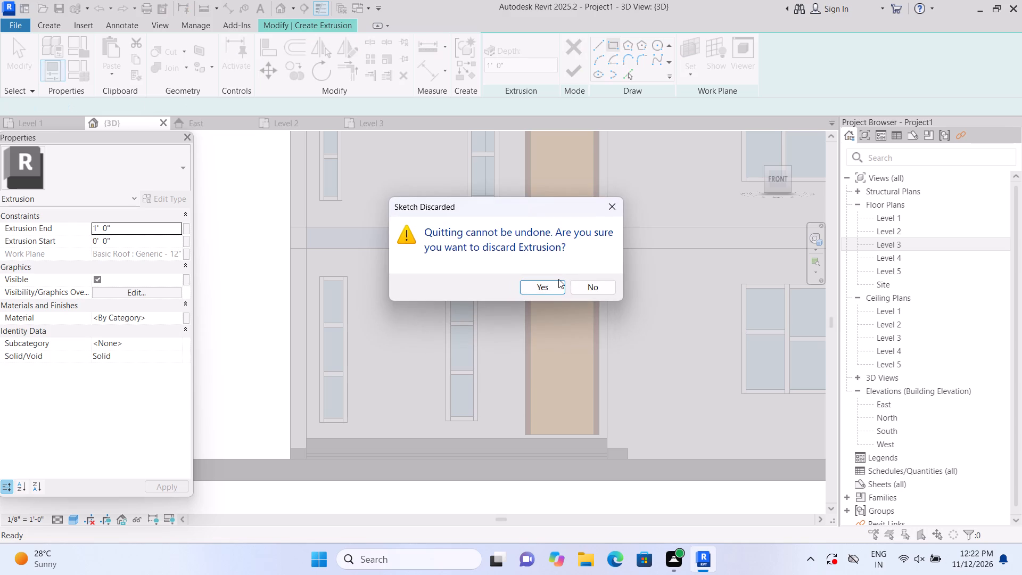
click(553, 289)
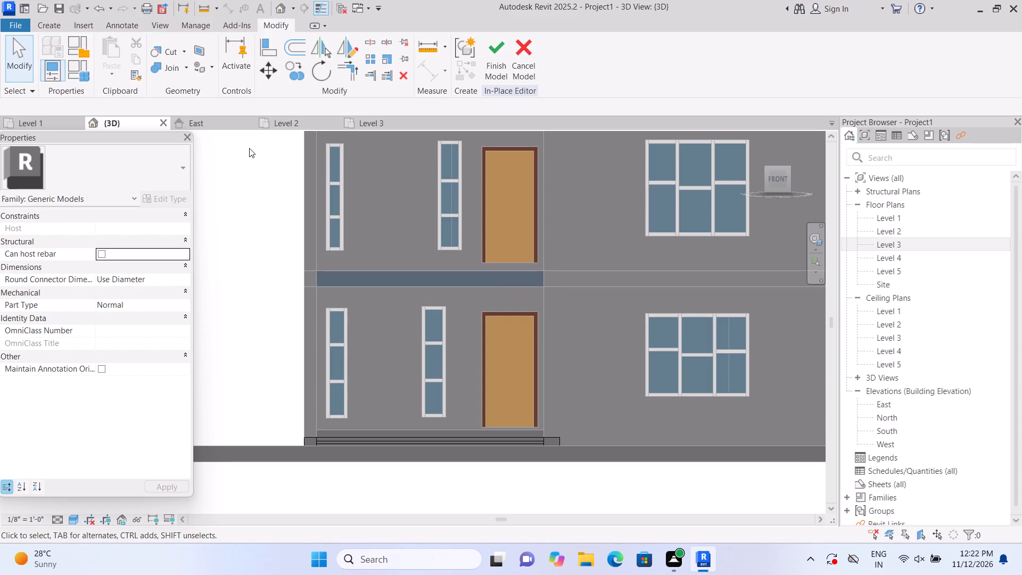
Extrude a beam 1'-0" deep from the slab's front face, using a rectangle 15'-0" wide and about 9" high directly below the front bay's slab edge.
click(55, 28)
click(102, 61)
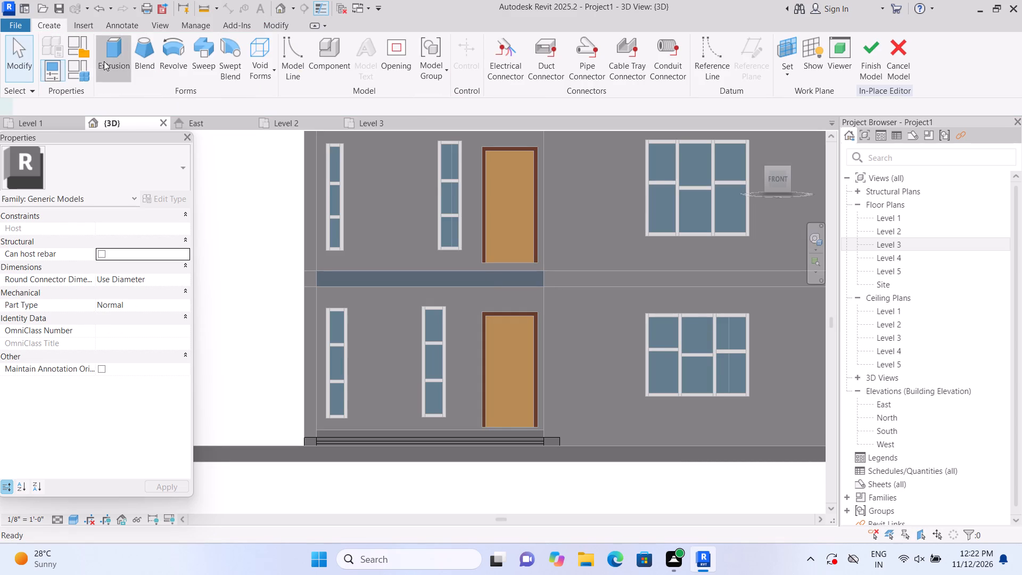
click(690, 76)
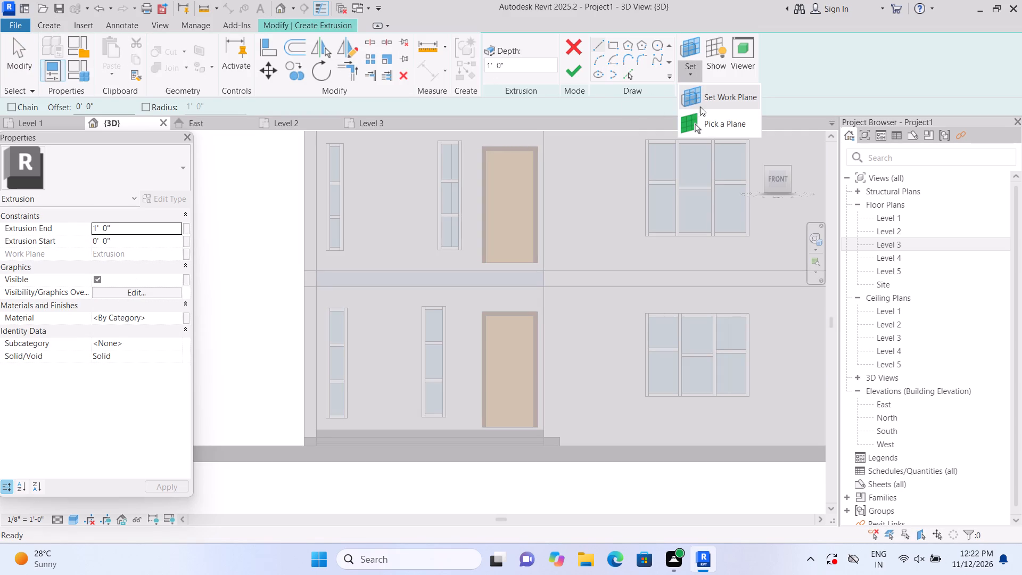
click(709, 136)
scroll(528, 280, up, 1)
click(522, 278)
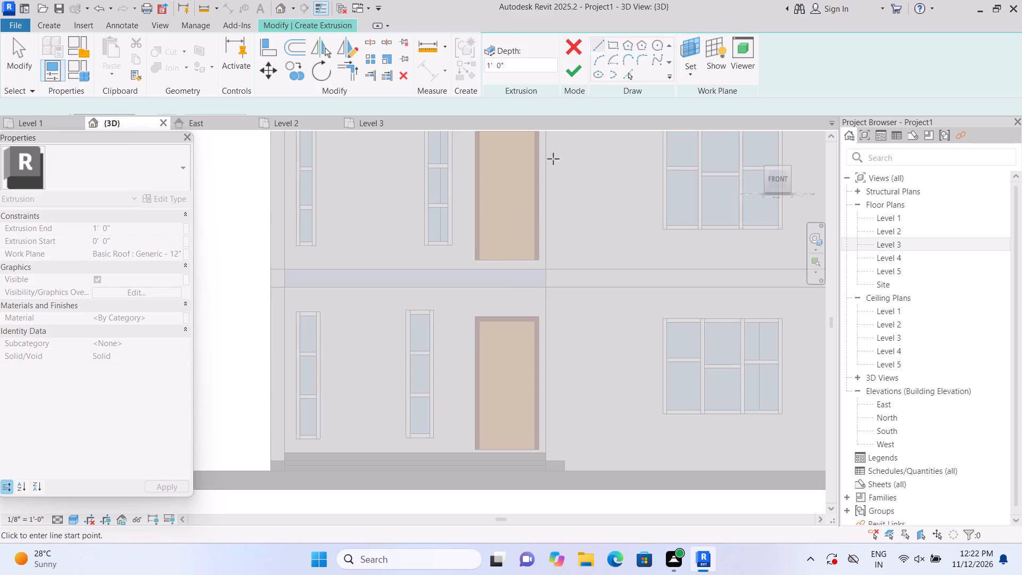
click(614, 45)
scroll(306, 295, up, 1)
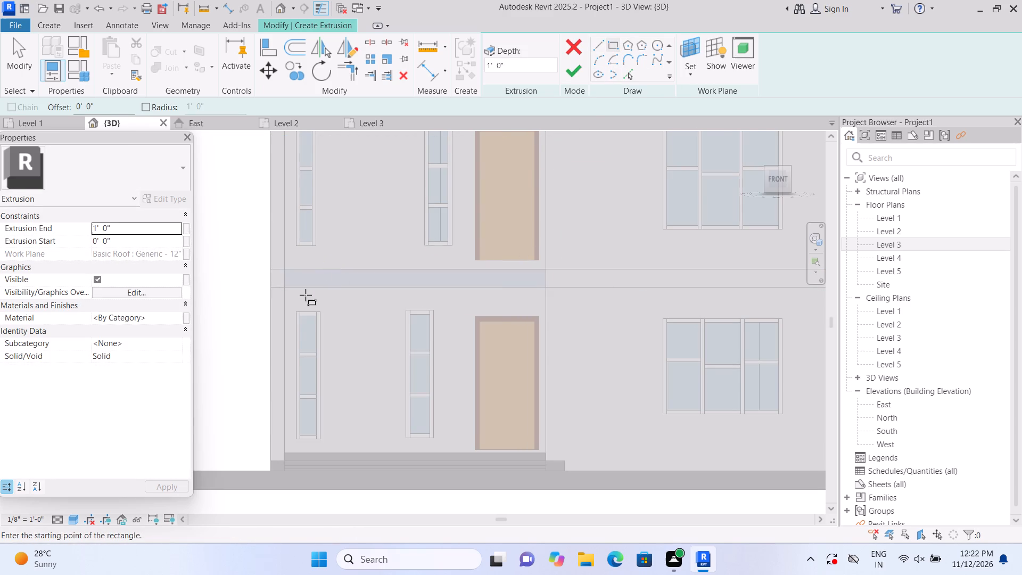
scroll(281, 303, up, 1)
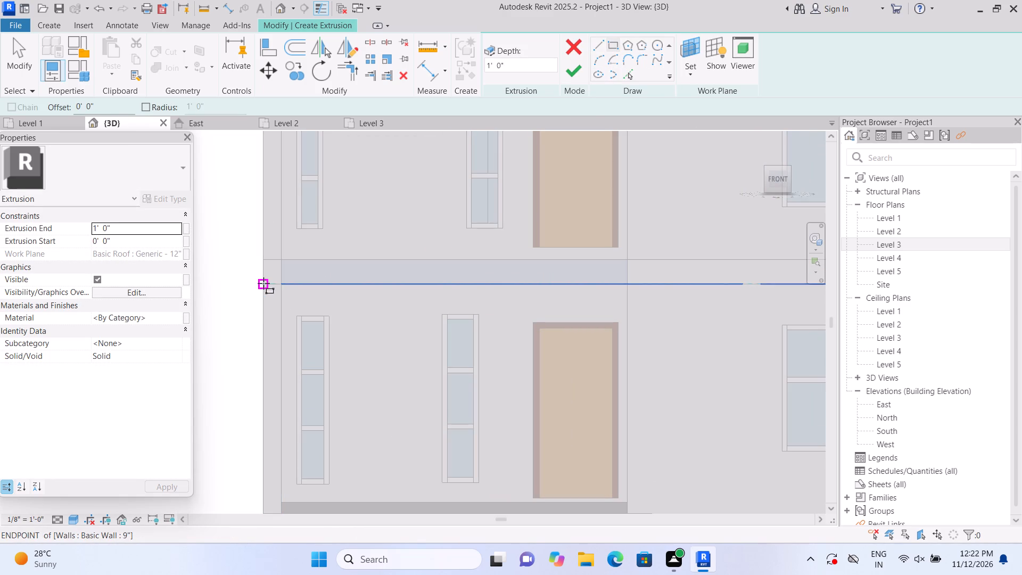
click(263, 283)
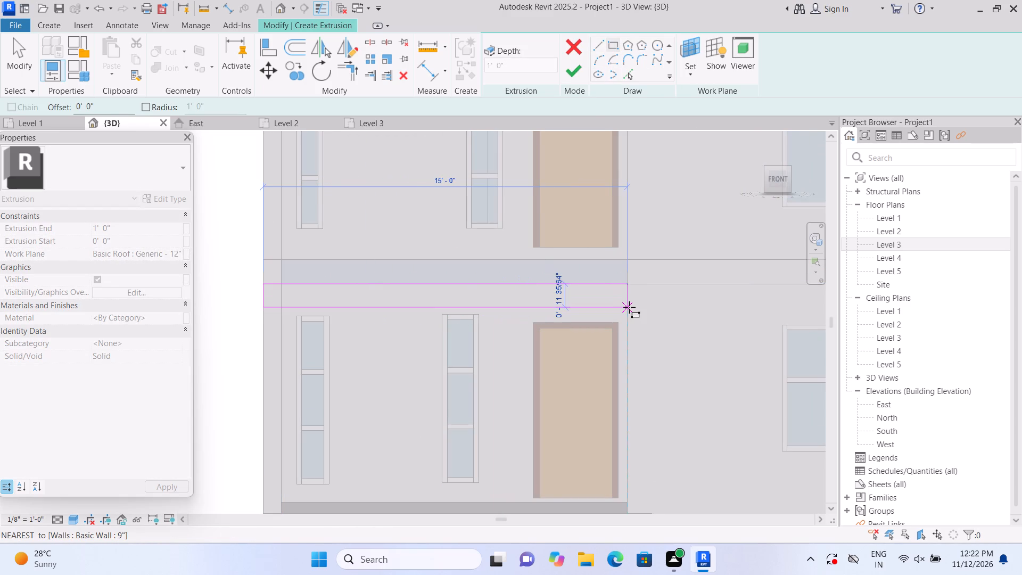
click(629, 302)
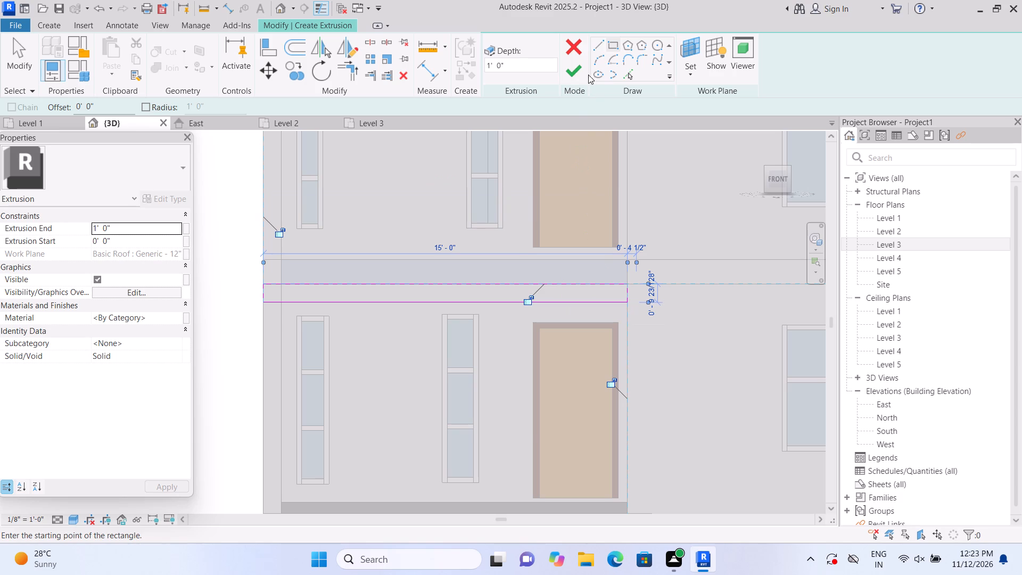
click(580, 71)
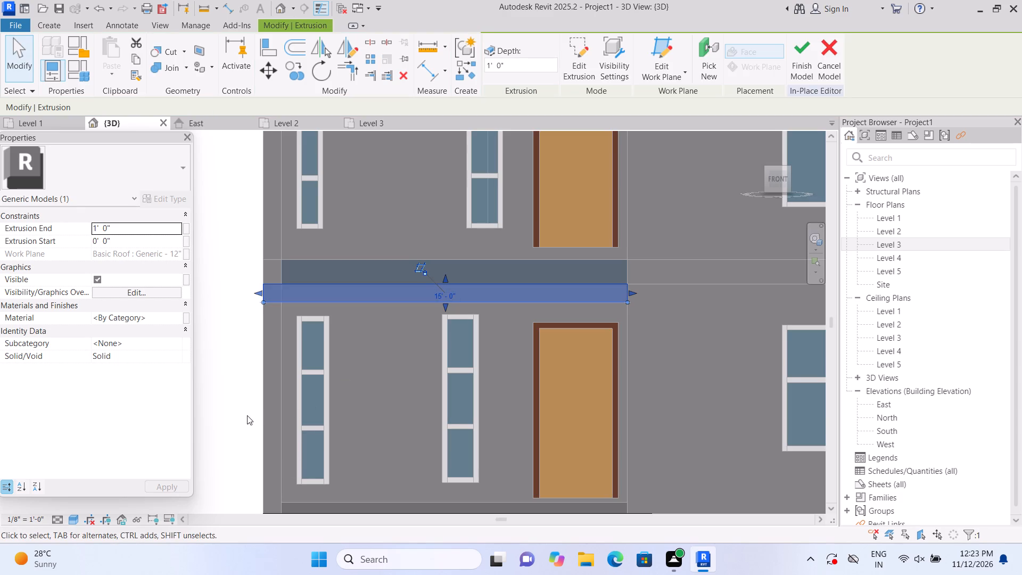
Stretch the corner side block upward until its top meets the underside of the new beam.
scroll(243, 369, down, 1)
scroll(236, 461, down, 1)
scroll(245, 495, up, 1)
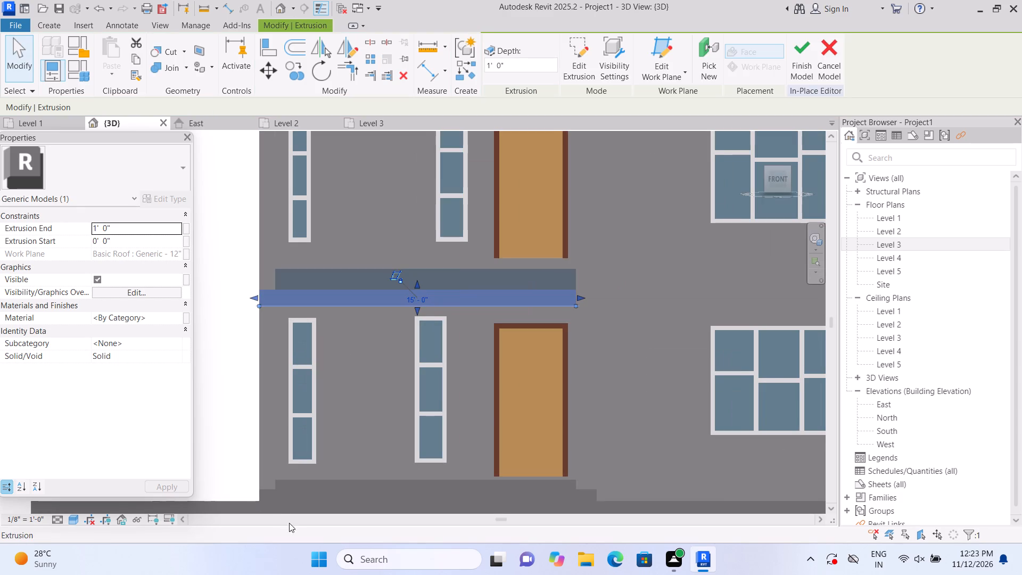
click(267, 497)
drag(266, 477, 276, 417)
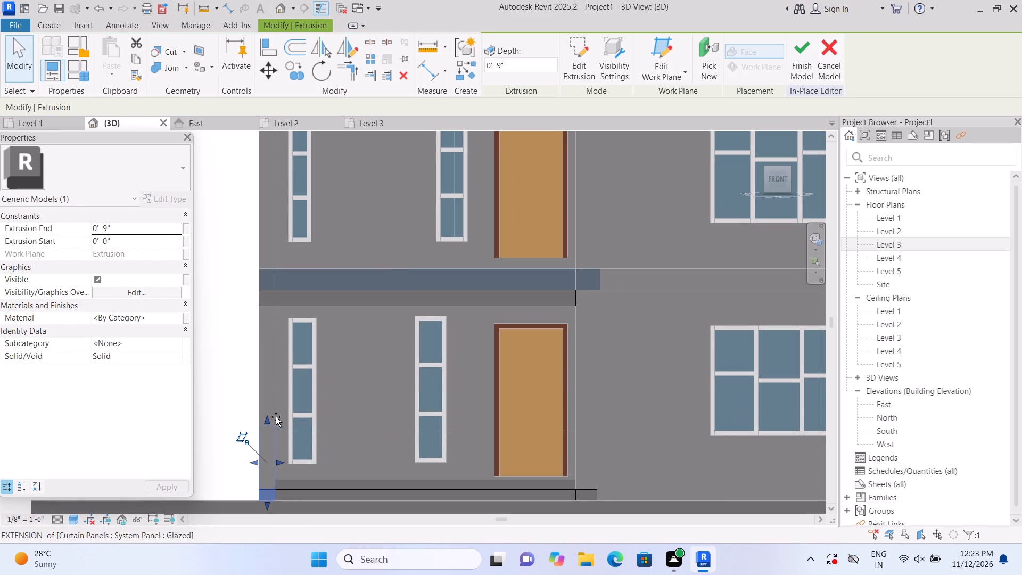
drag(276, 417, 282, 308)
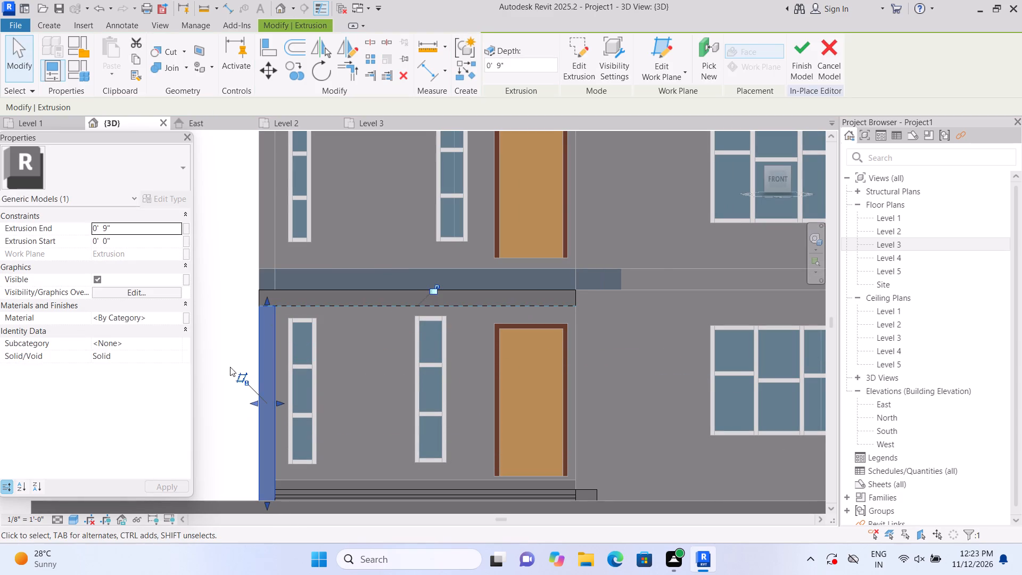
click(226, 373)
Stretch the side block beside the windowed wall upward to the level of the beam's underside.
click(584, 495)
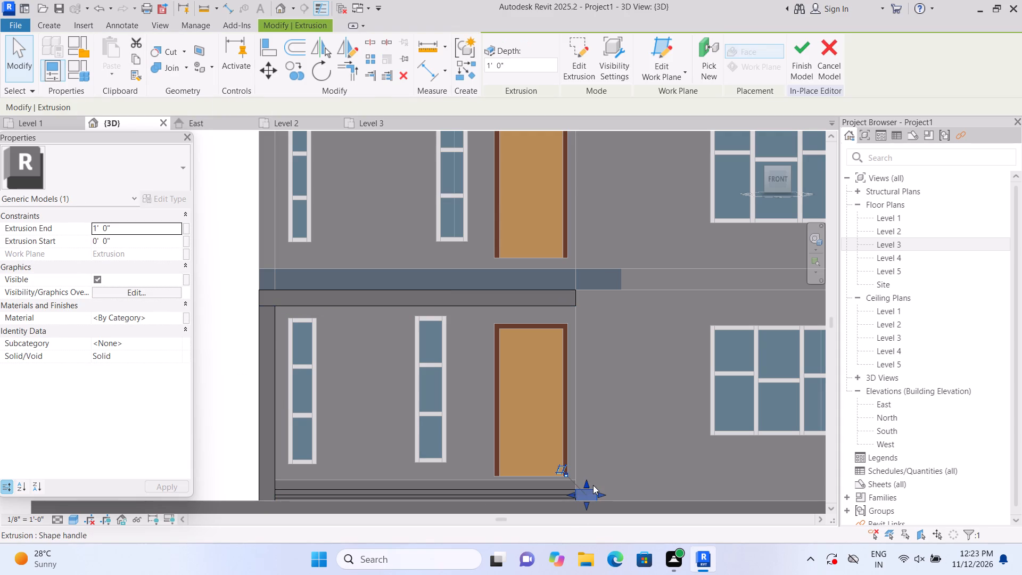
drag(587, 479, 599, 323)
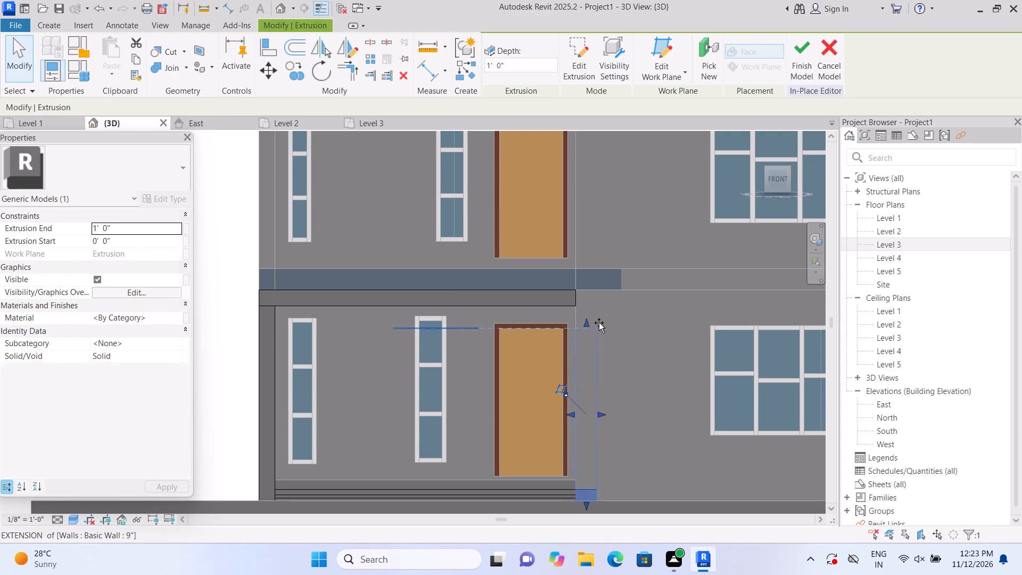
drag(599, 323, 599, 319)
click(599, 319)
scroll(586, 327, up, 3)
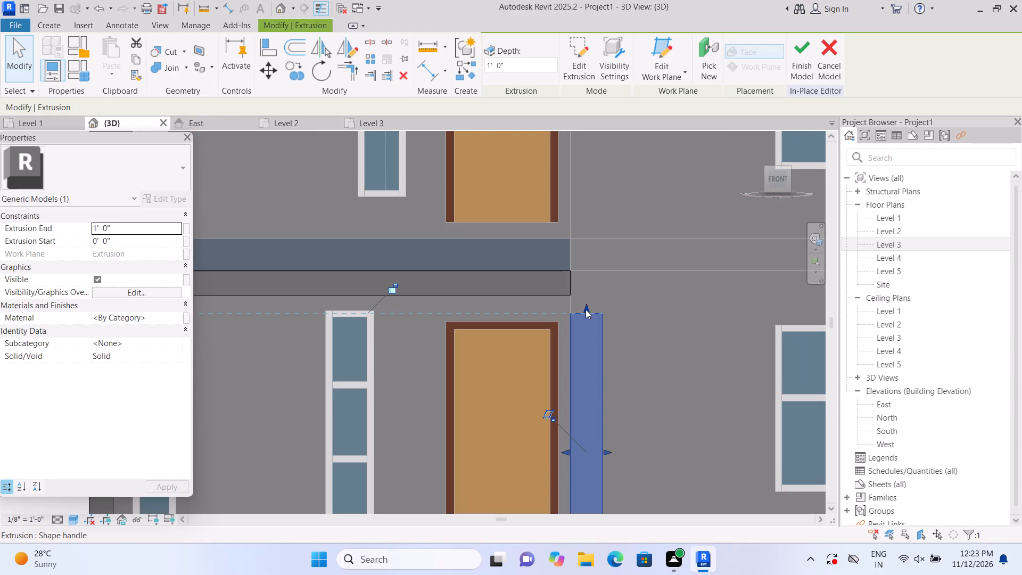
drag(587, 303, 589, 295)
scroll(581, 276, down, 3)
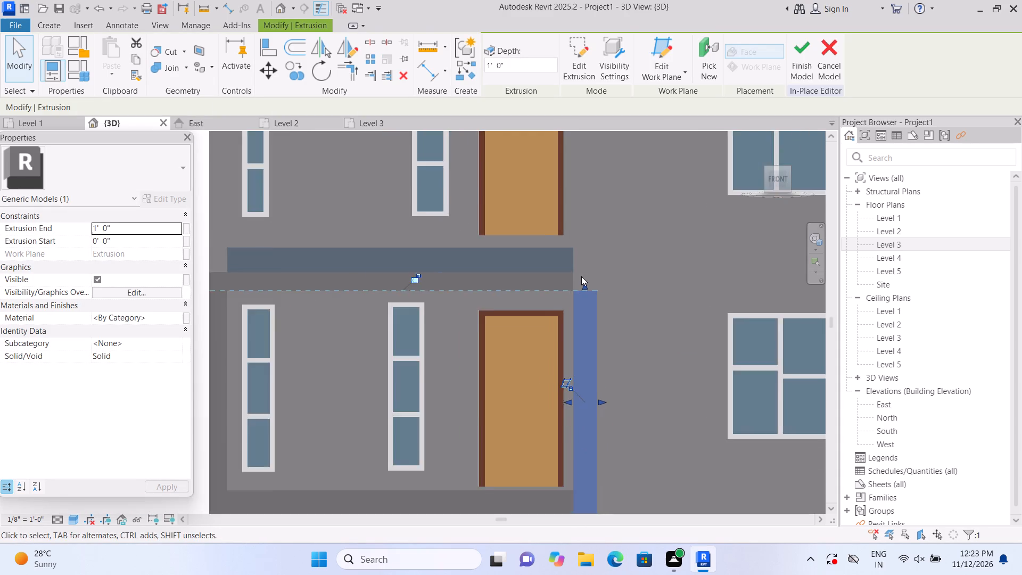
scroll(581, 276, down, 1)
click(574, 273)
scroll(575, 278, up, 1)
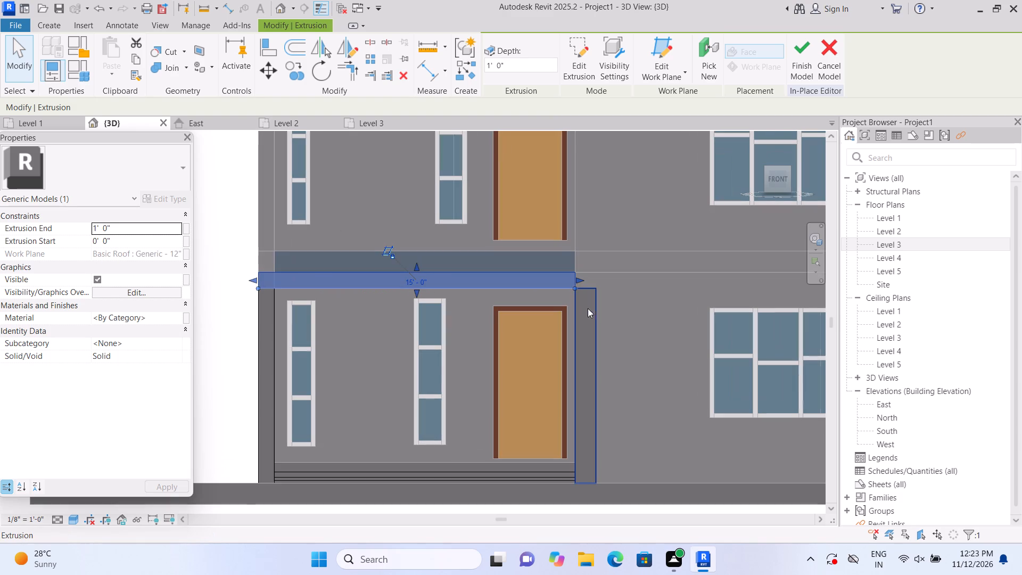
Reduce the depth of the raised side block beside the windowed wall to 0' 9" by moving its outer face inward.
click(590, 314)
scroll(594, 375, up, 1)
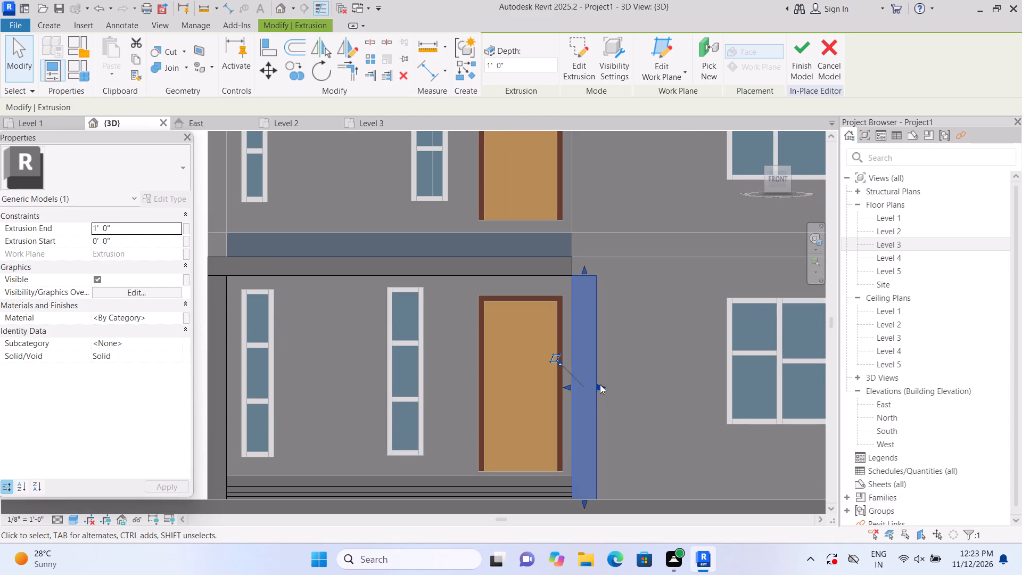
drag(600, 384, 594, 385)
click(594, 385)
scroll(603, 375, down, 2)
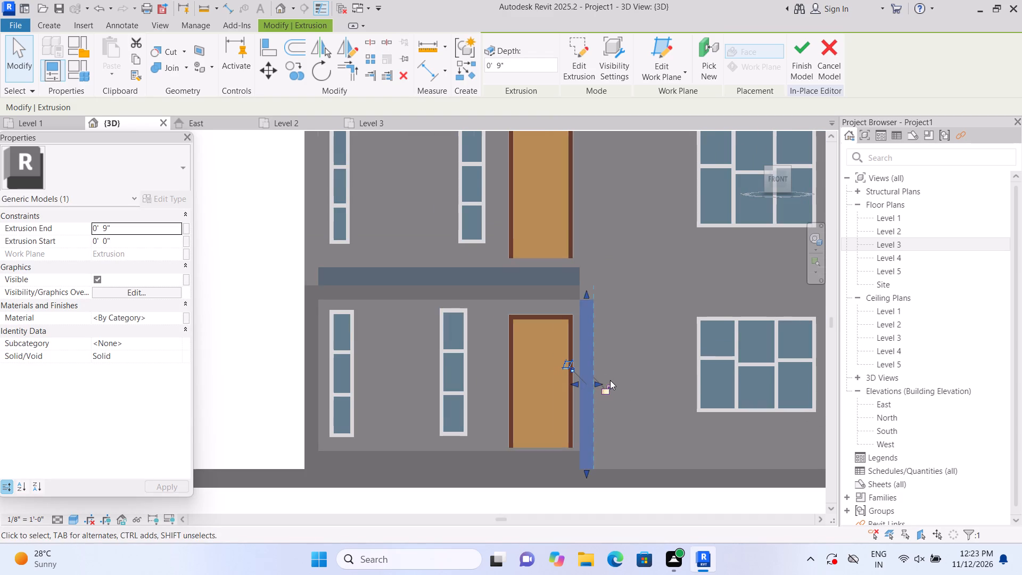
click(613, 382)
click(279, 365)
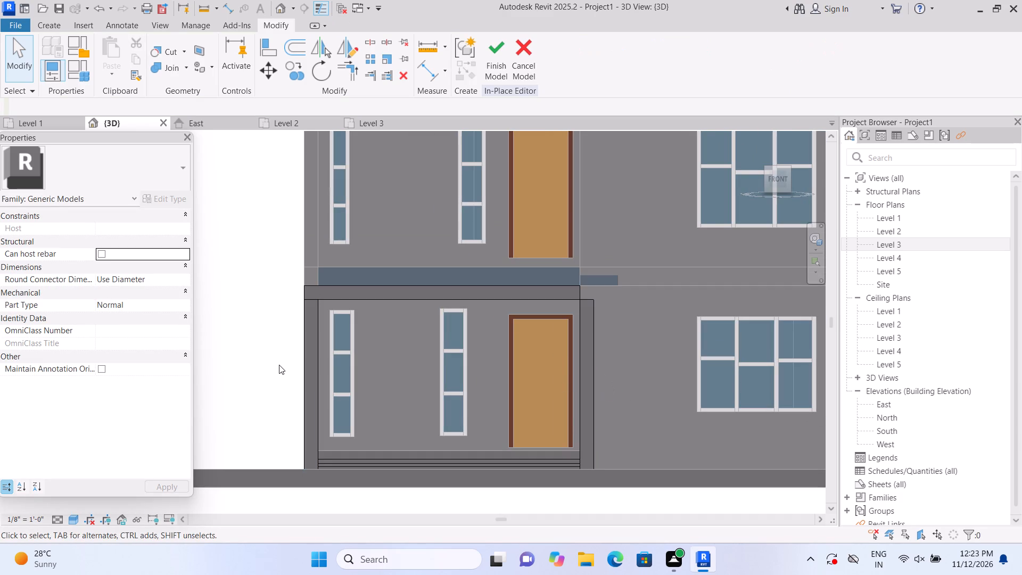
Extend the beam's end over the side block beside the windowed wall, aligned with the block's outer face.
scroll(592, 311, up, 3)
click(566, 280)
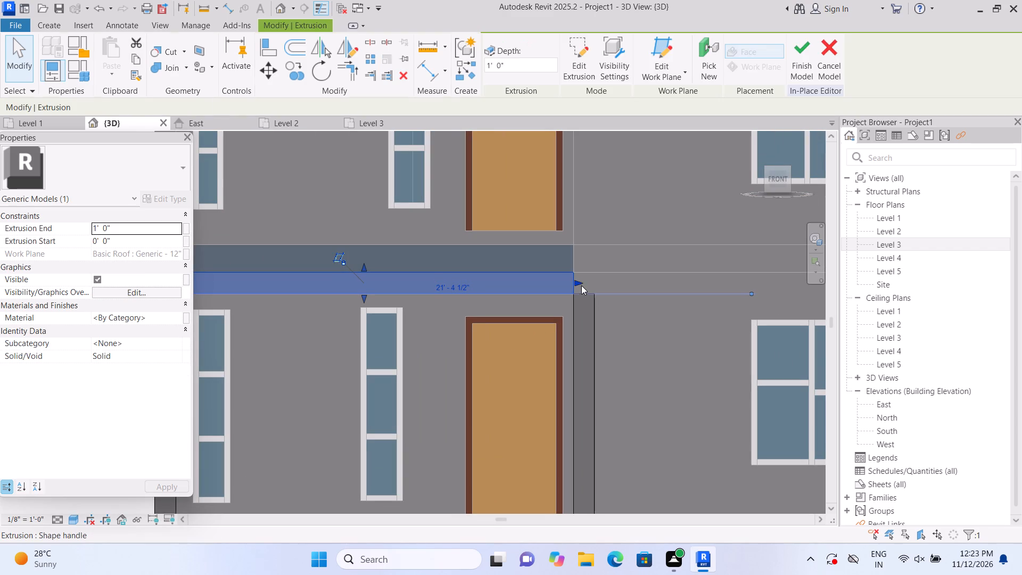
drag(576, 282, 590, 285)
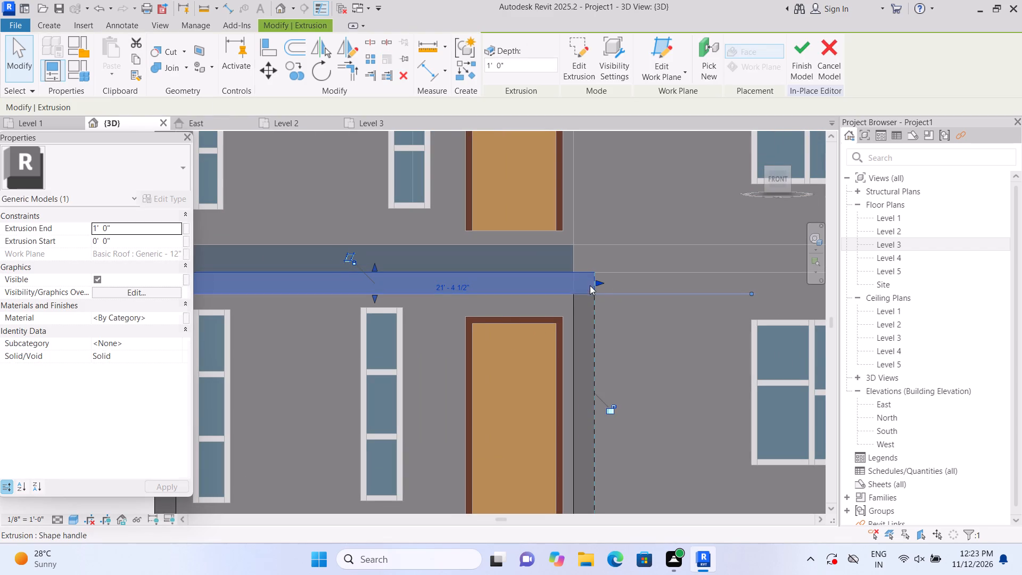
scroll(599, 299, down, 2)
key(Escape)
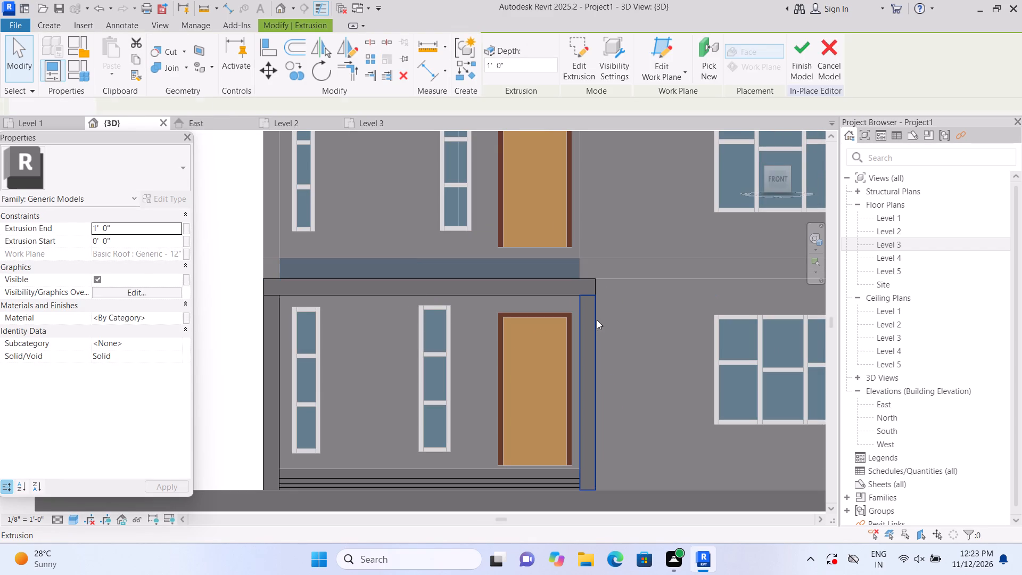
Examine the entrance's raised side blocks and beam up close from the home view.
click(281, 6)
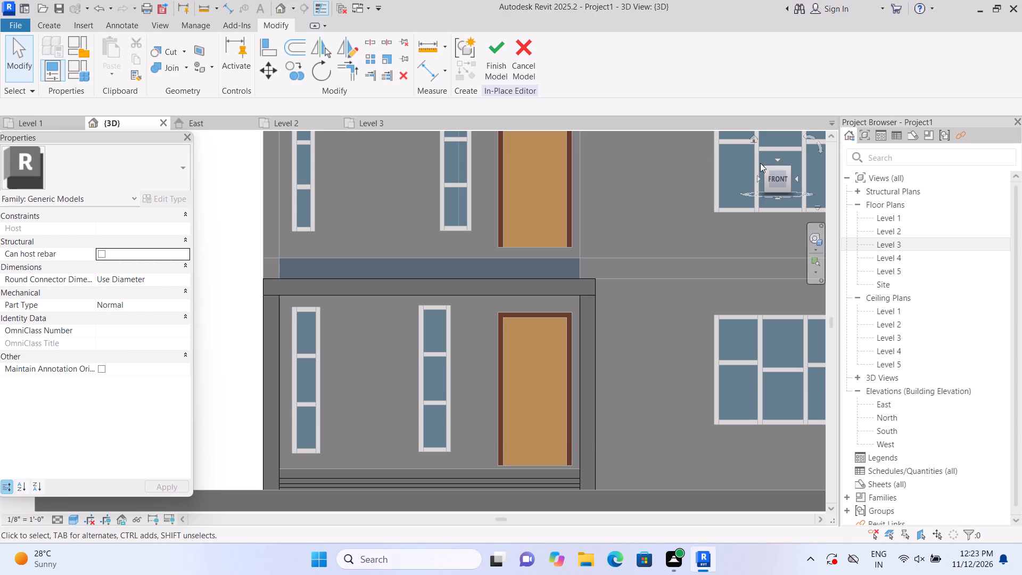
click(753, 137)
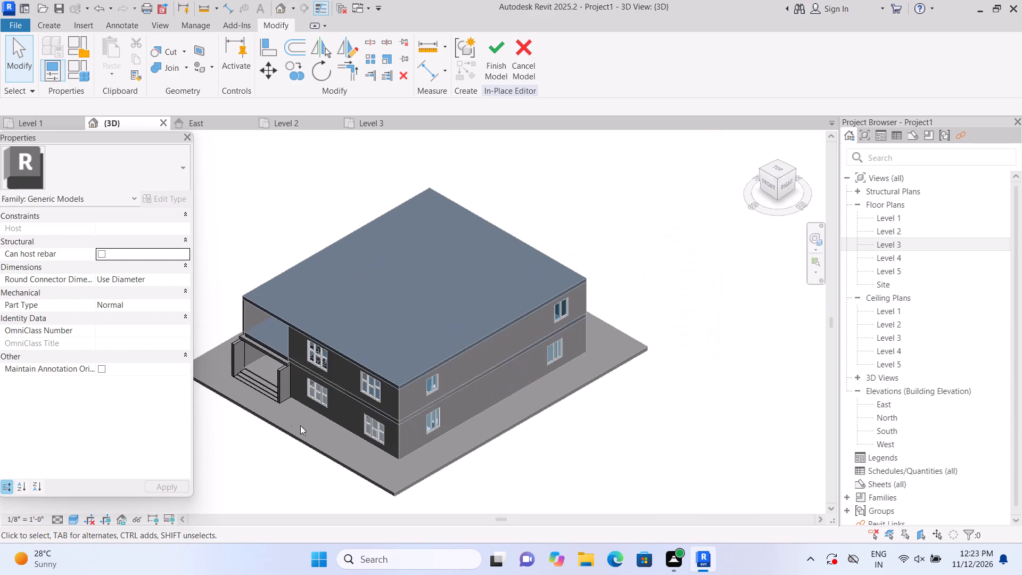
scroll(245, 402, up, 3)
middle_drag(412, 443, 528, 452)
scroll(237, 342, up, 2)
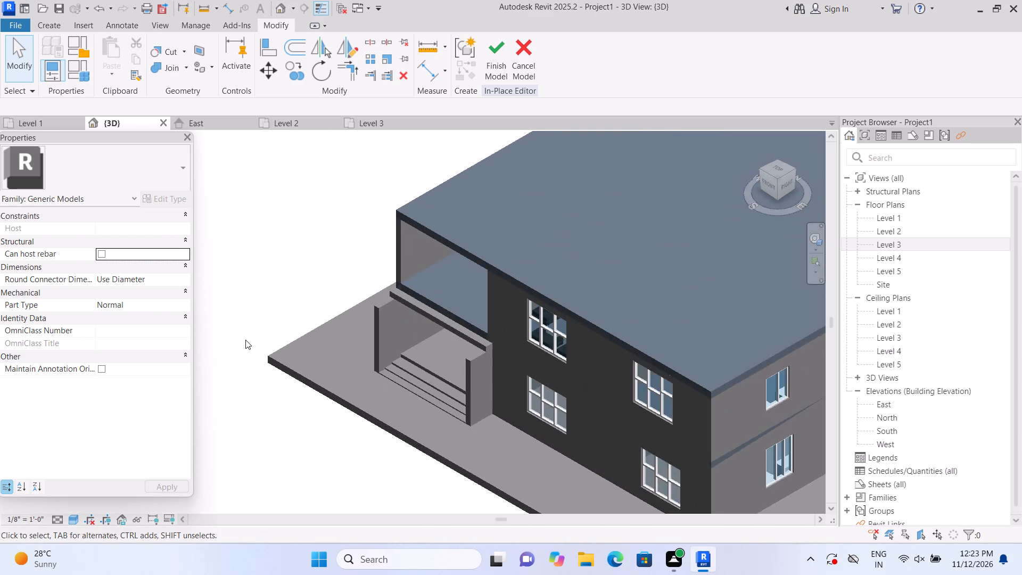
scroll(325, 398, up, 4)
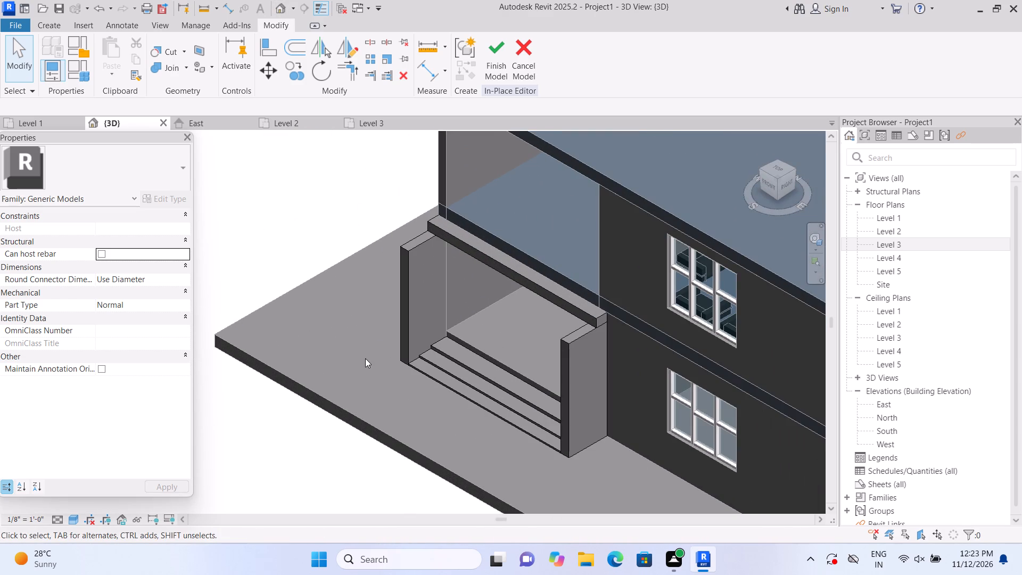
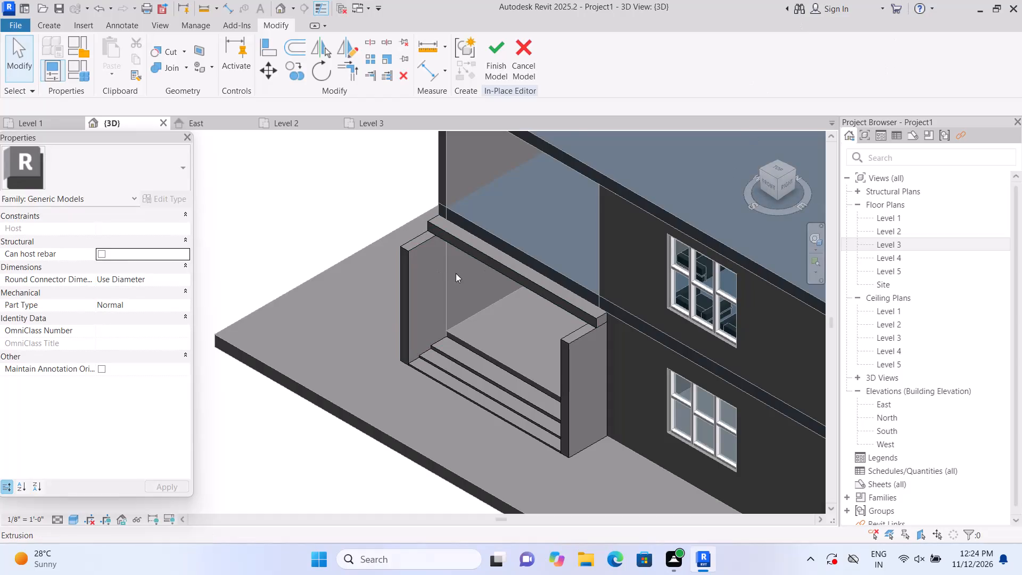
Extend the entrance beam's front face outward to about 3' 7" deep, flush with the side blocks' front faces.
scroll(482, 263, up, 1)
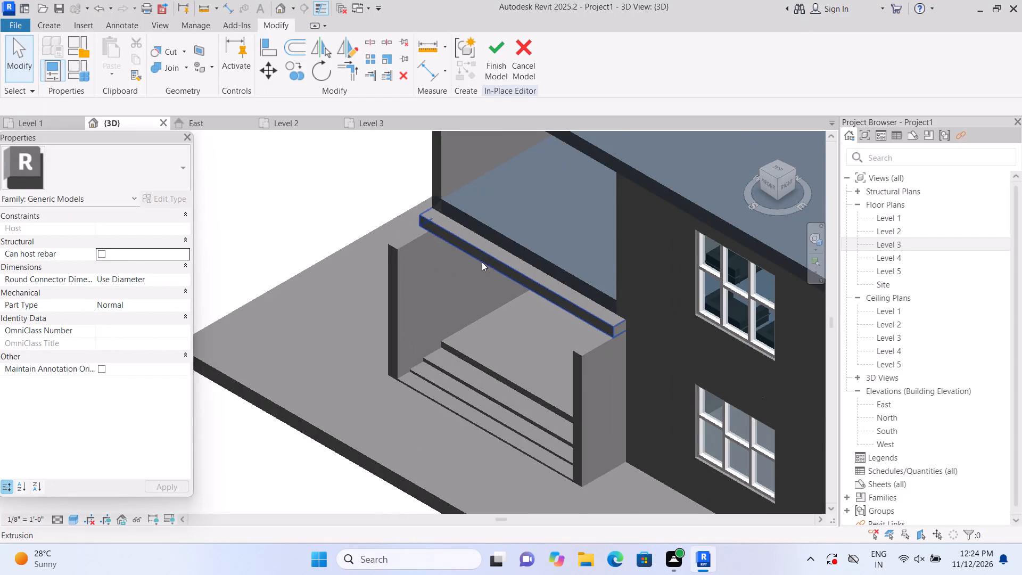
scroll(493, 264, up, 1)
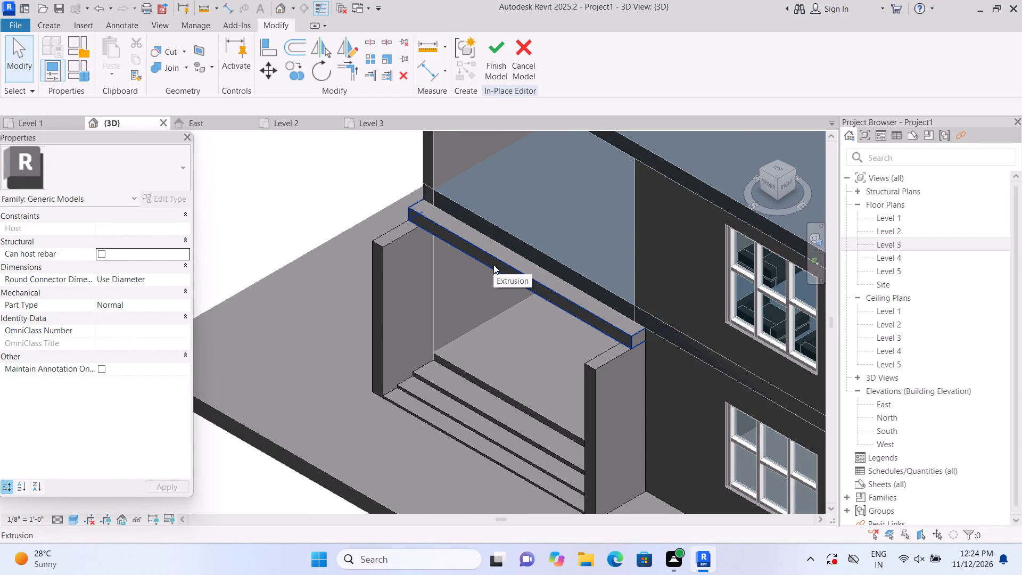
scroll(495, 263, up, 1)
click(512, 258)
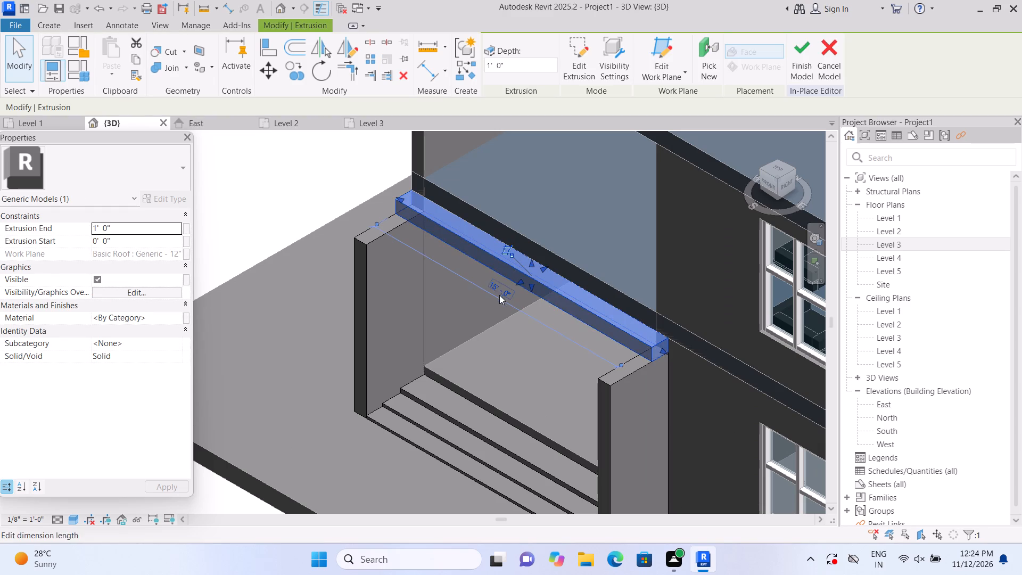
drag(520, 281, 480, 307)
click(480, 307)
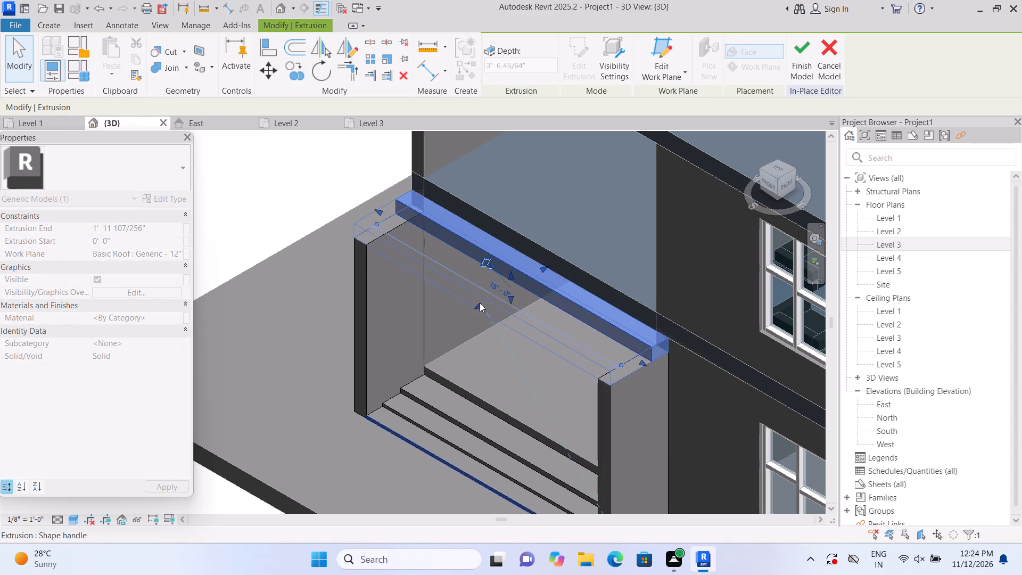
click(292, 167)
Stretch both ends of the entrance canopy slab outward so they overhang the outer faces of the side blocks.
scroll(292, 168, down, 4)
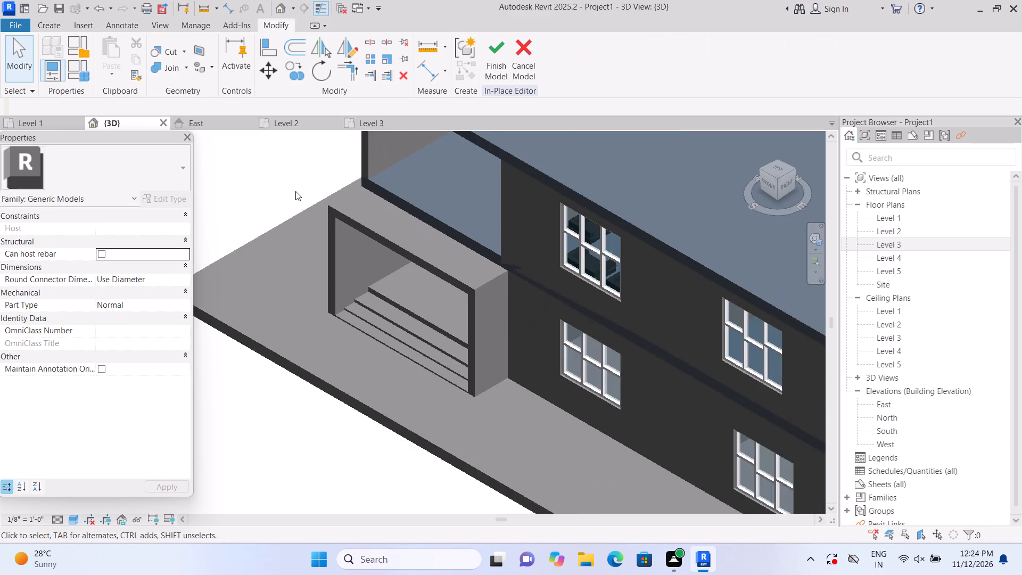
scroll(295, 191, down, 1)
scroll(281, 177, up, 1)
scroll(292, 234, down, 2)
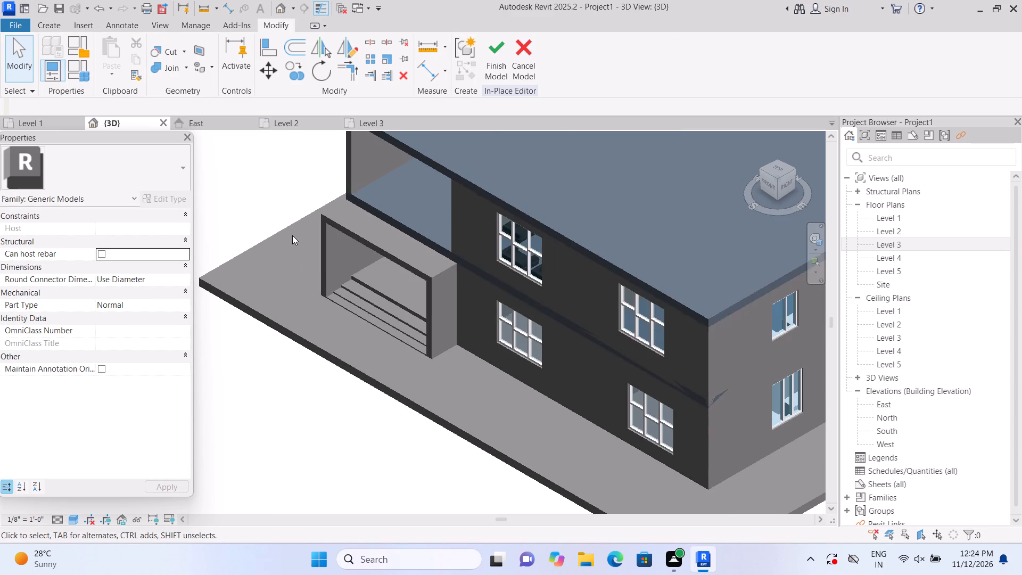
scroll(335, 257, up, 6)
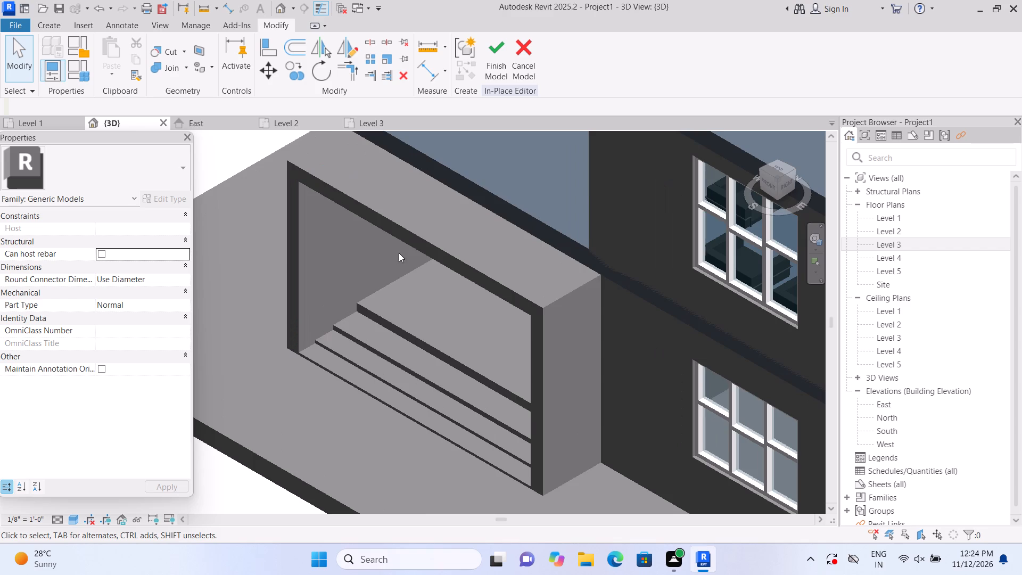
click(421, 246)
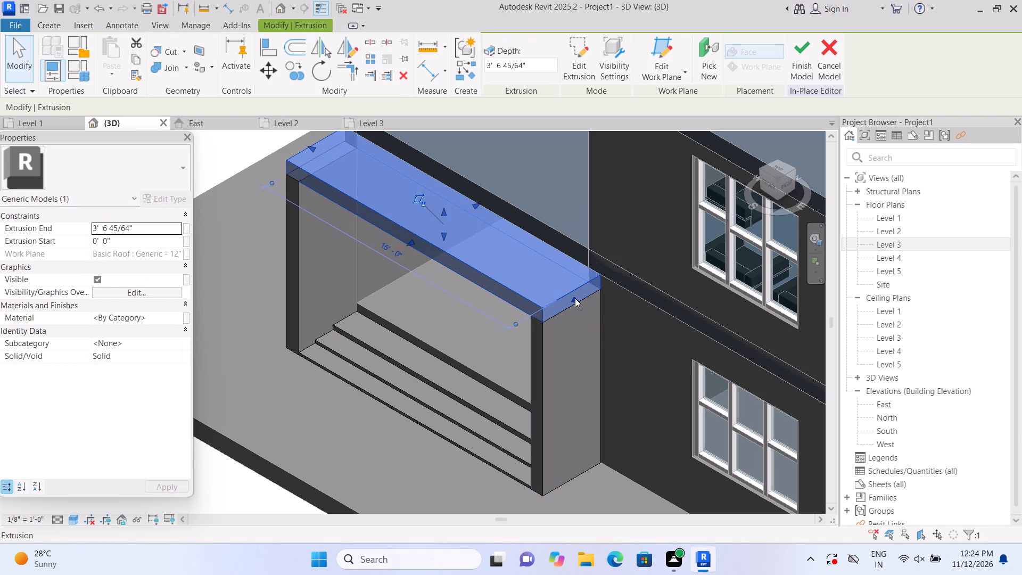
drag(574, 298, 588, 317)
click(588, 317)
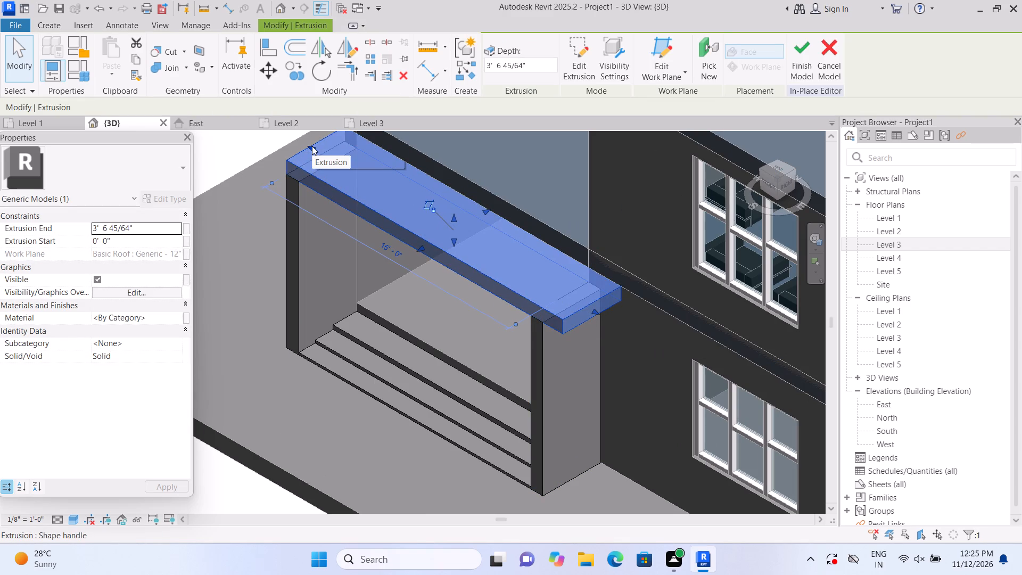
drag(312, 146, 290, 135)
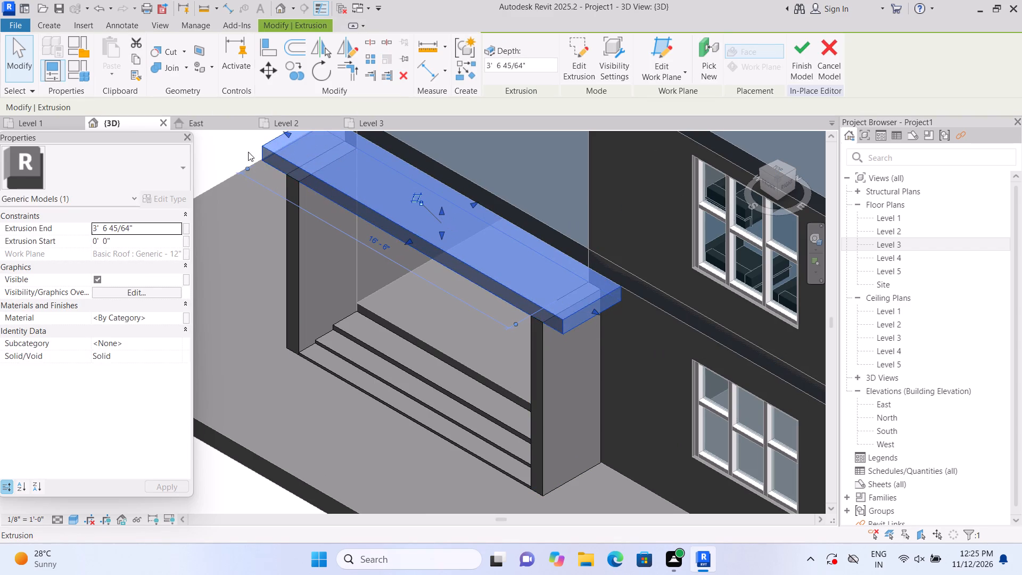
click(243, 145)
Create a 1' 0" extrusion on the canopy slab's top face from a rectangle matching the slab's outline.
scroll(243, 157, down, 4)
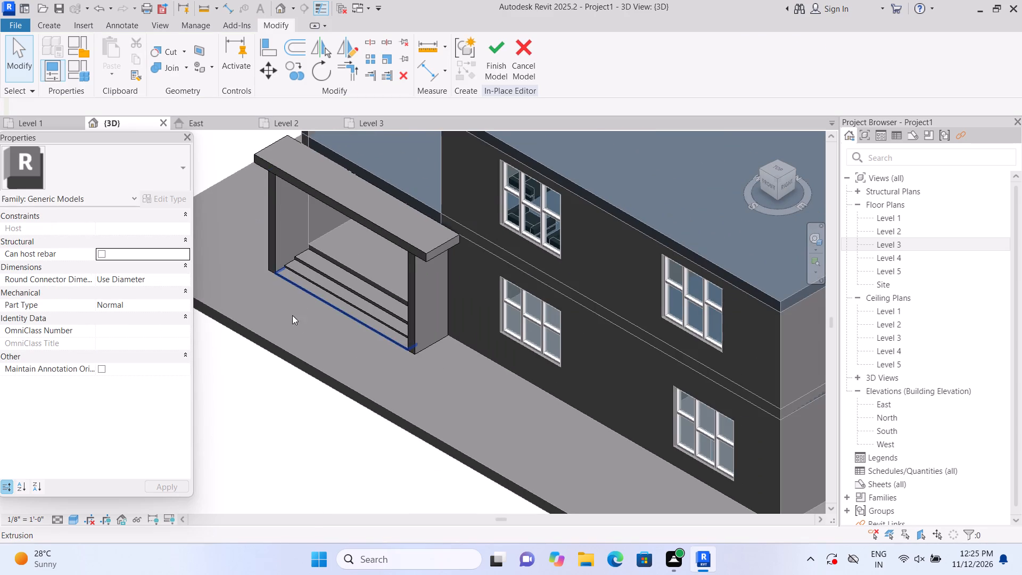
scroll(349, 368, down, 1)
scroll(474, 341, up, 1)
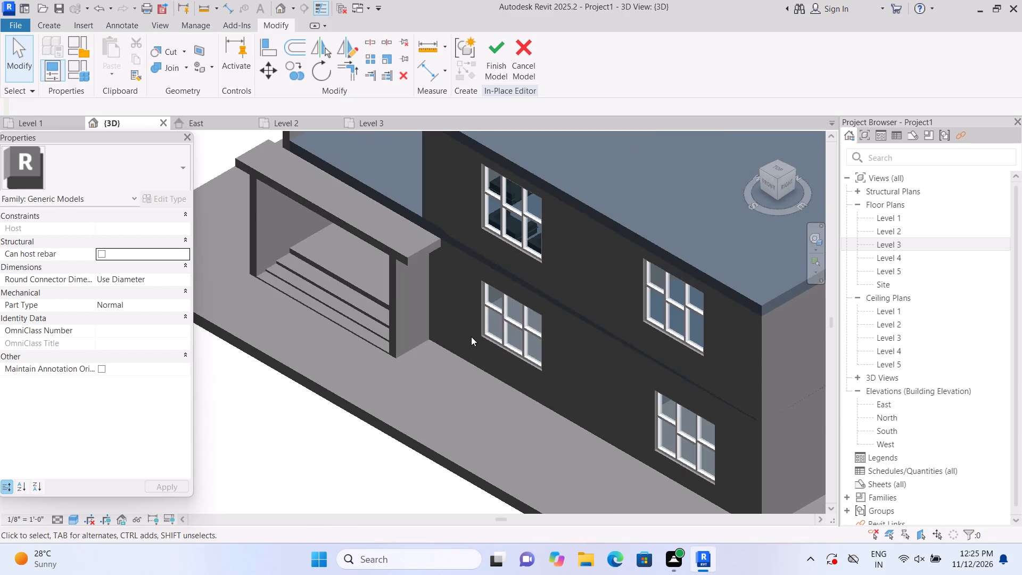
middle_drag(298, 395, 433, 530)
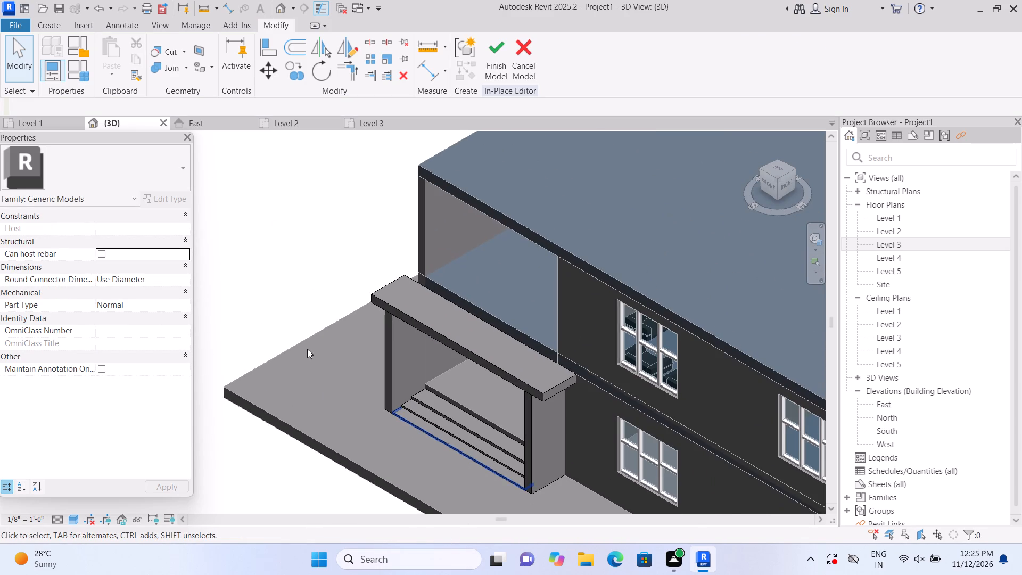
scroll(309, 342, up, 1)
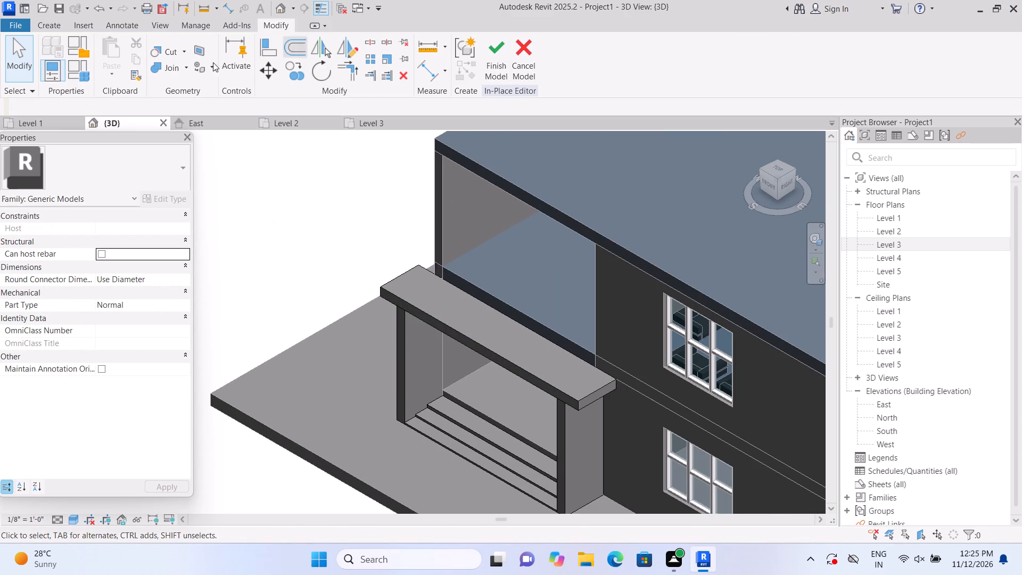
click(52, 19)
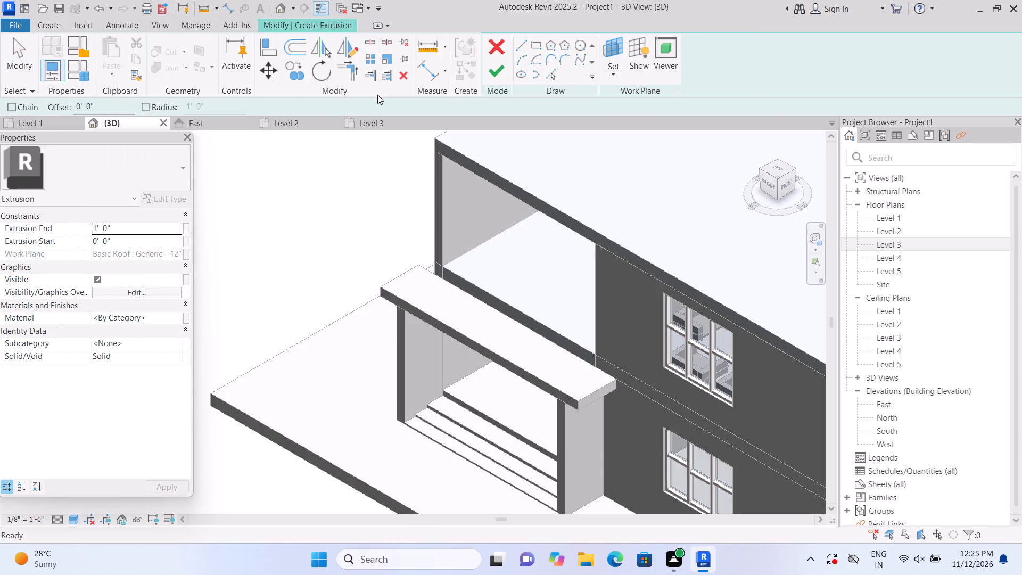
click(687, 72)
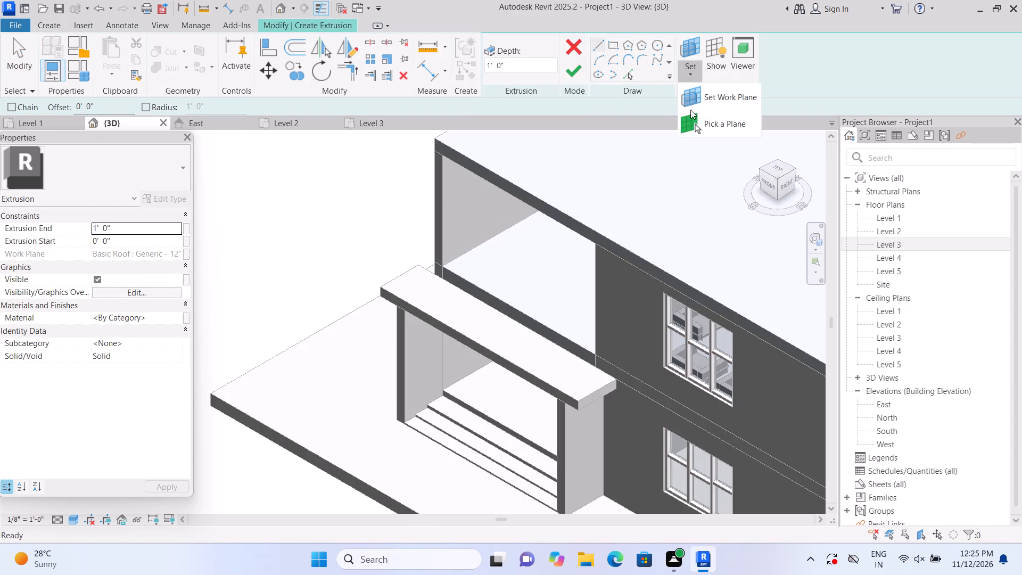
click(690, 120)
scroll(539, 269, up, 3)
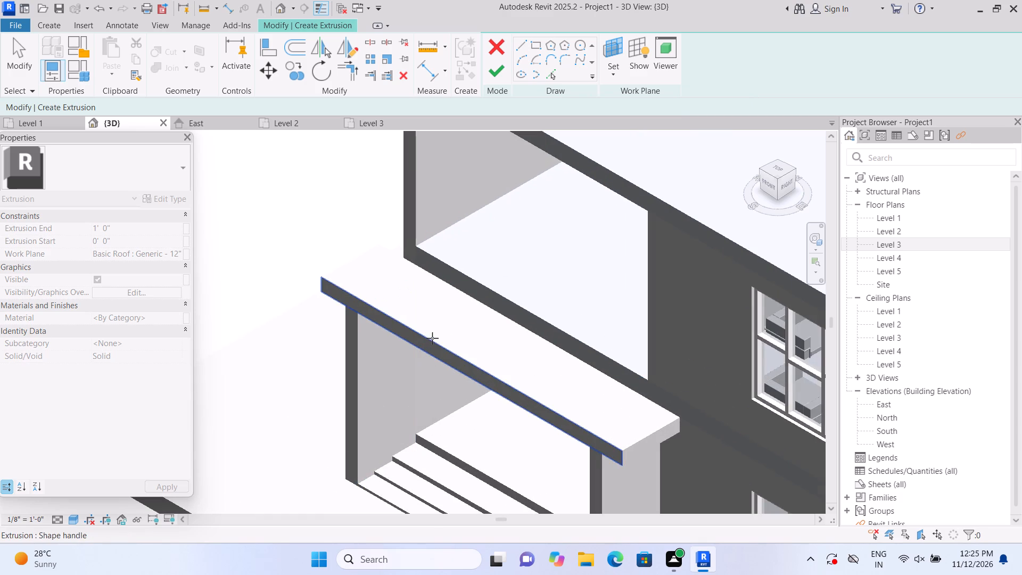
click(436, 332)
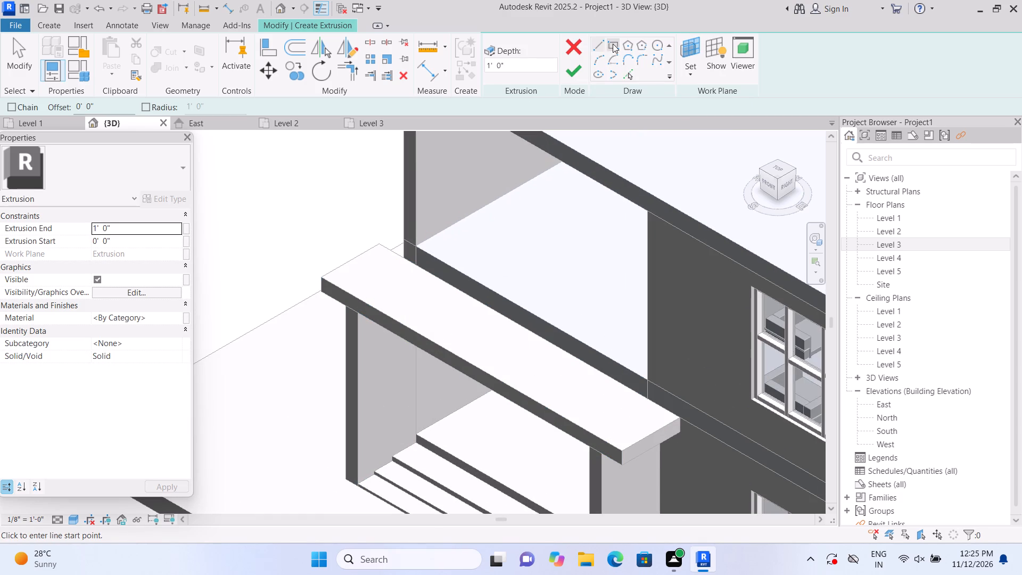
click(612, 44)
scroll(418, 257, up, 1)
click(308, 278)
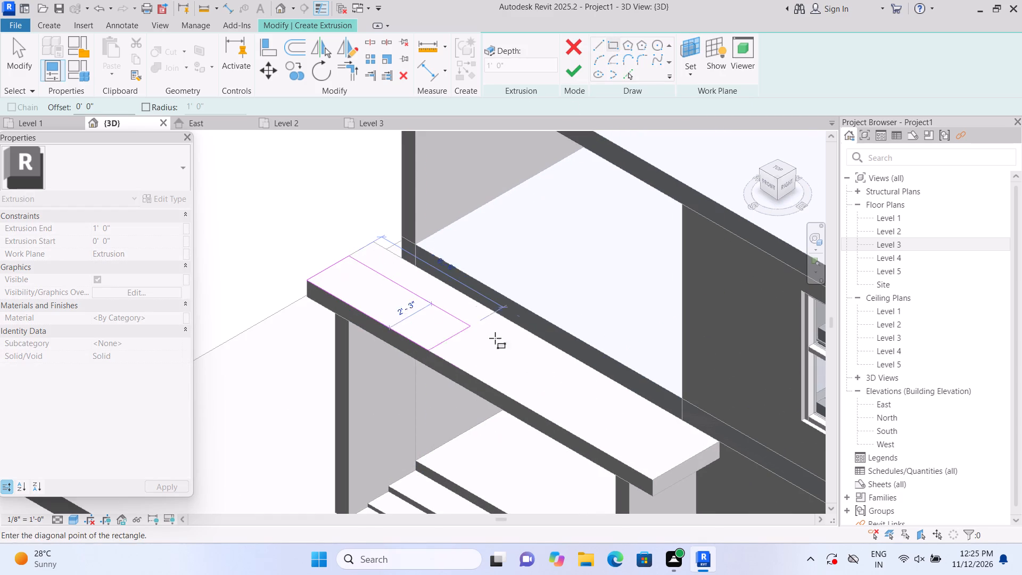
click(721, 439)
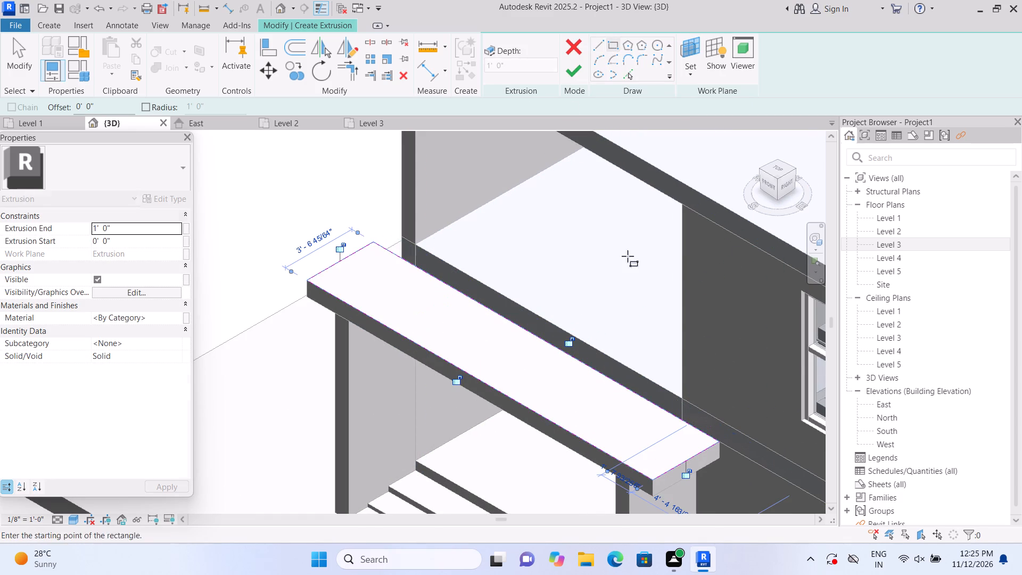
click(568, 69)
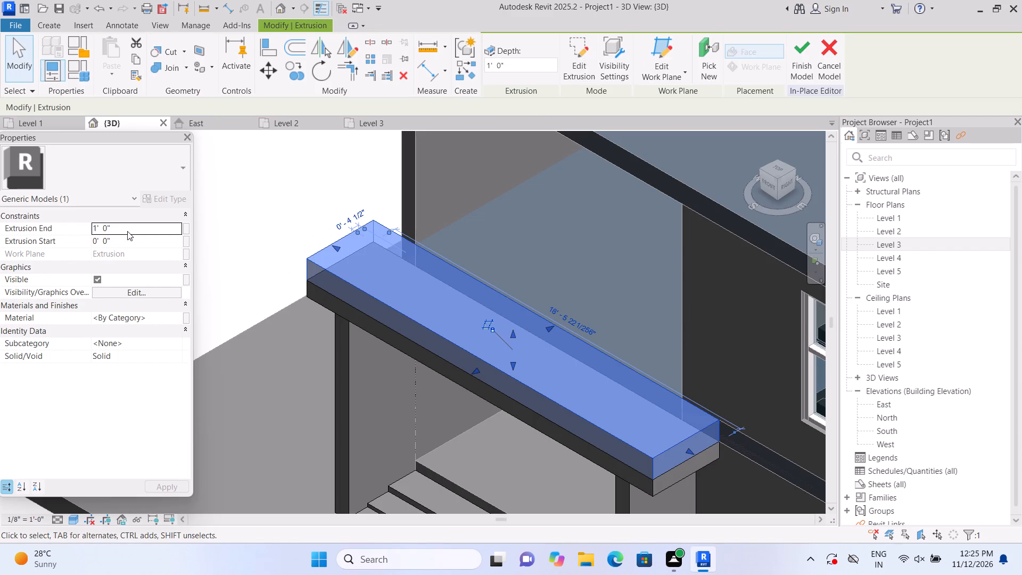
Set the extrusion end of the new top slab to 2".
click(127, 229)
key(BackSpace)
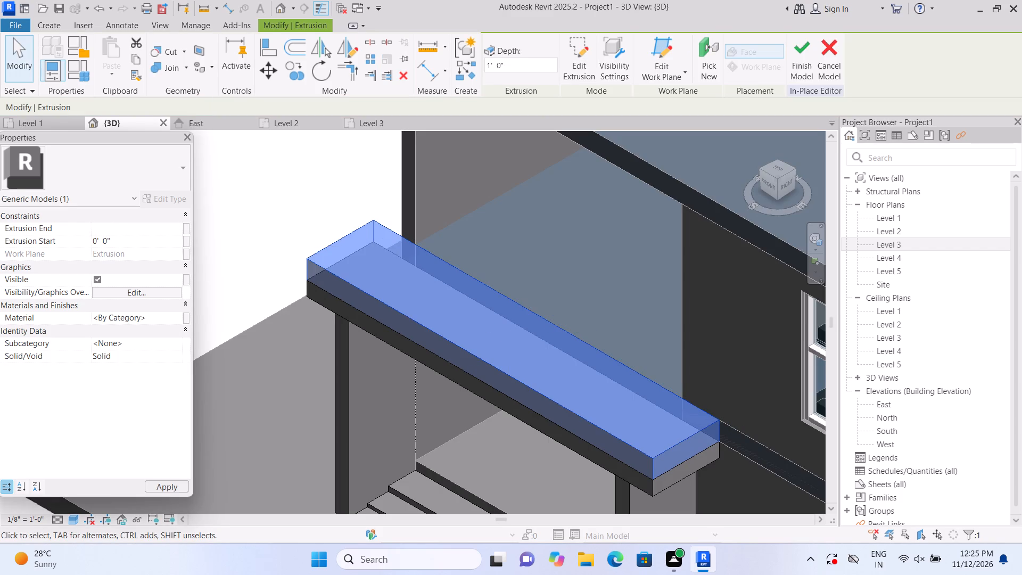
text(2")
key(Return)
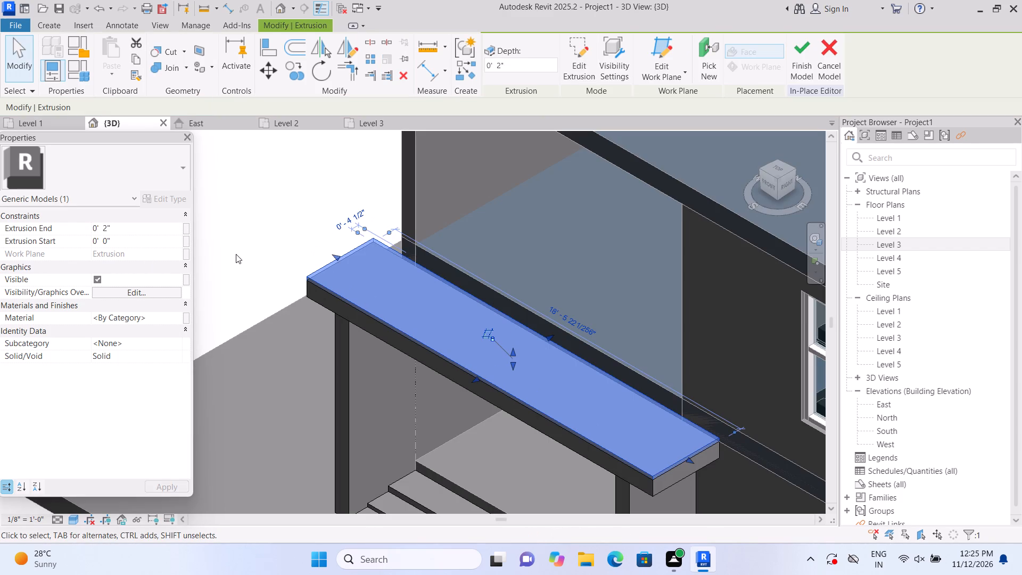
Set the extrusion end of the new top slab to 3".
click(150, 226)
key(BackSpace)
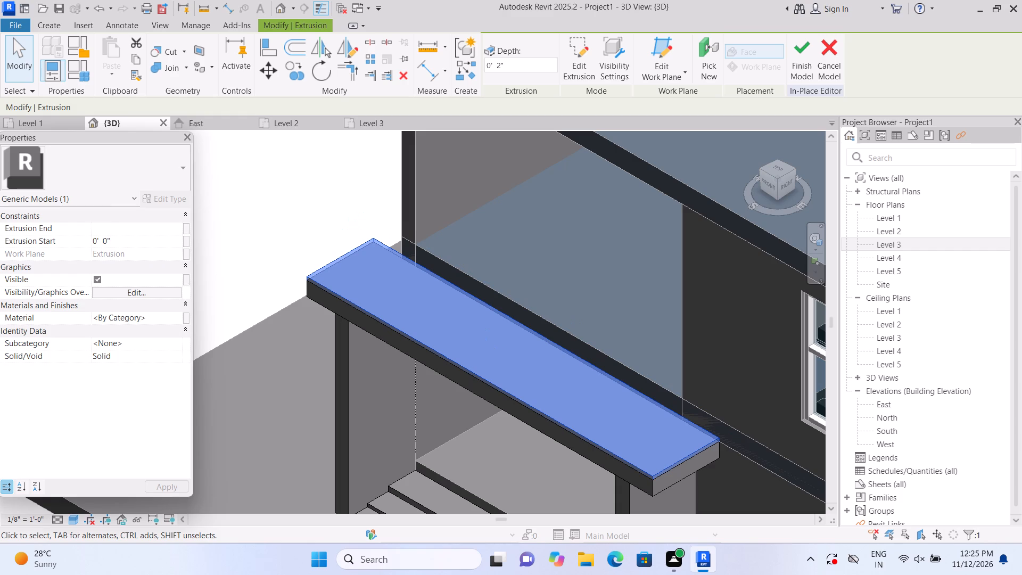
text(3")
key(Return)
click(237, 228)
Stretch the thin top slab's end away from the windows and its front edge slightly beyond the canopy slab below.
scroll(252, 242, up, 1)
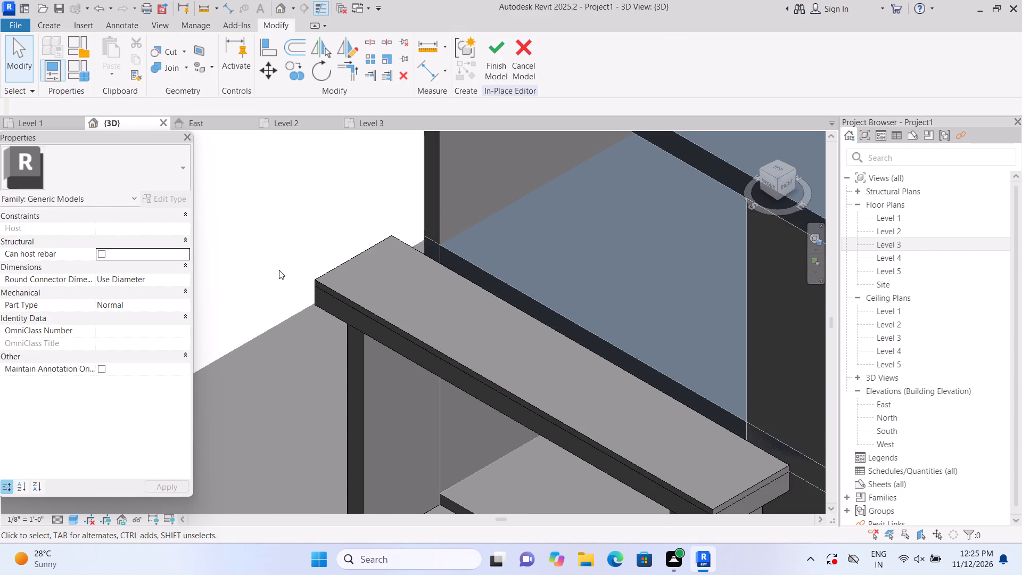
scroll(279, 270, down, 1)
scroll(415, 338, up, 1)
click(416, 338)
scroll(406, 321, up, 1)
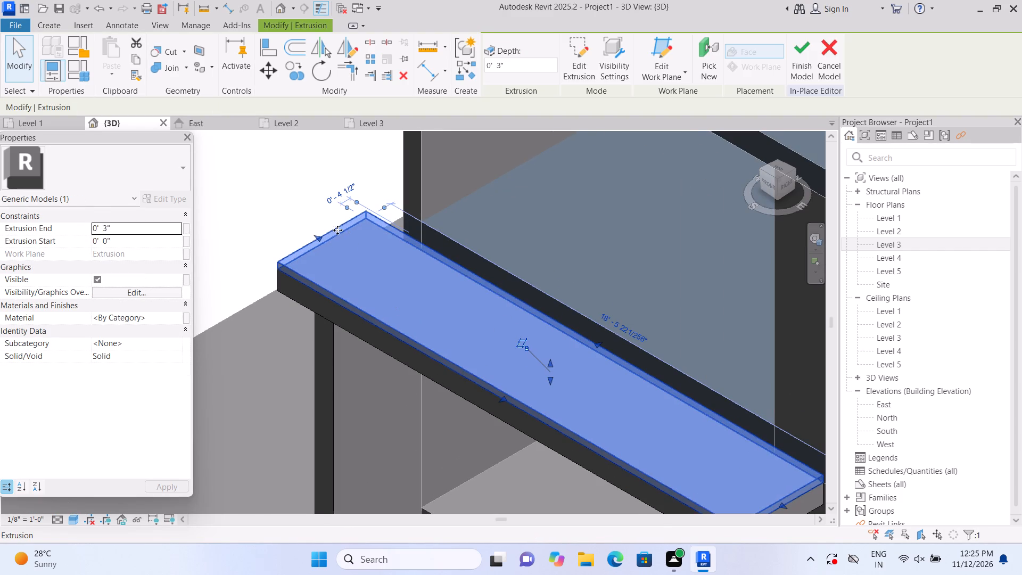
click(316, 236)
click(315, 235)
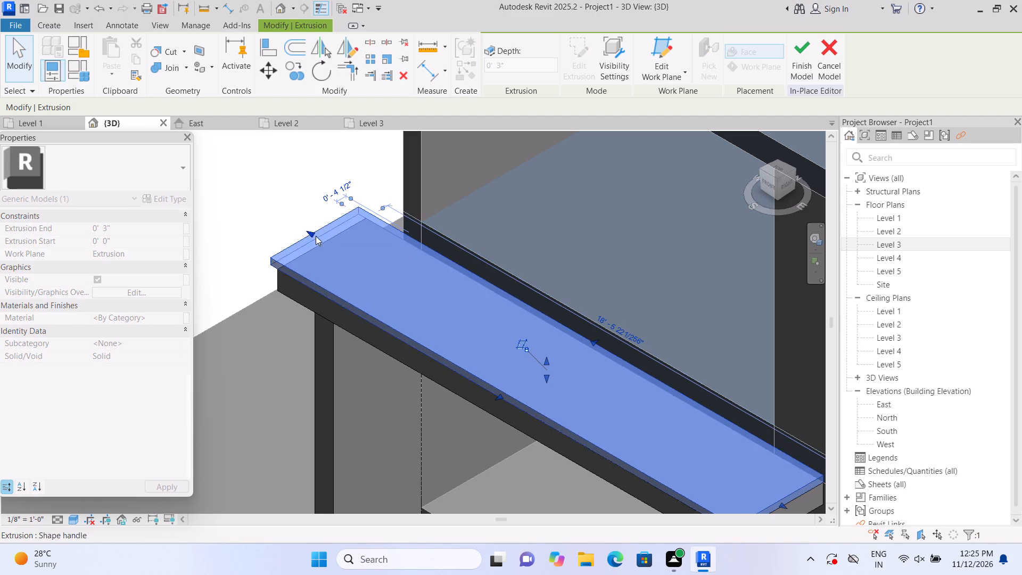
drag(500, 395, 498, 399)
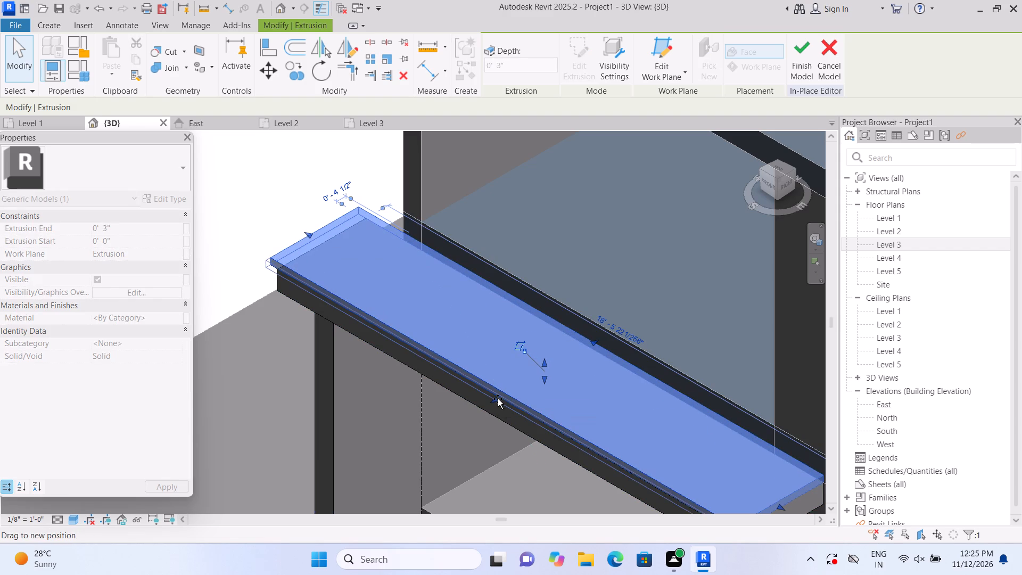
drag(498, 399, 496, 401)
click(496, 401)
Stretch the thin top slab's end nearest the windows slightly beyond the canopy slab below.
scroll(489, 385, down, 1)
scroll(624, 503, down, 1)
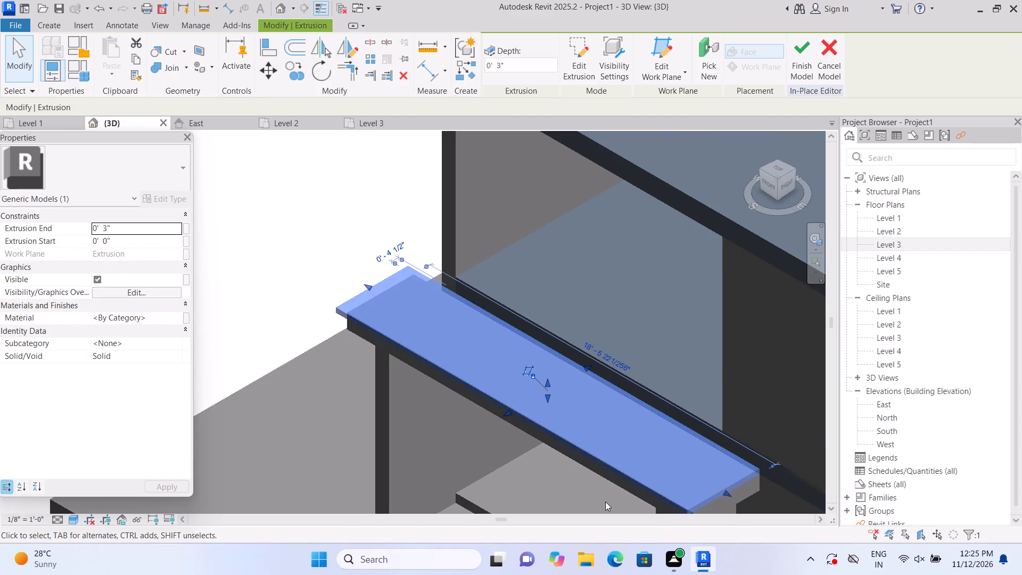
middle_drag(551, 466, 496, 396)
scroll(622, 463, up, 1)
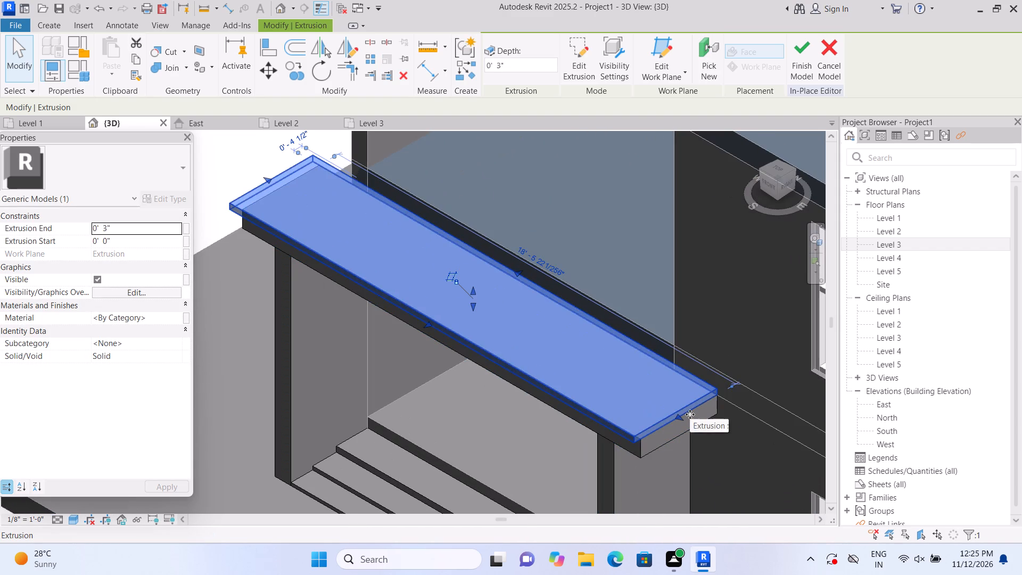
drag(678, 415, 680, 416)
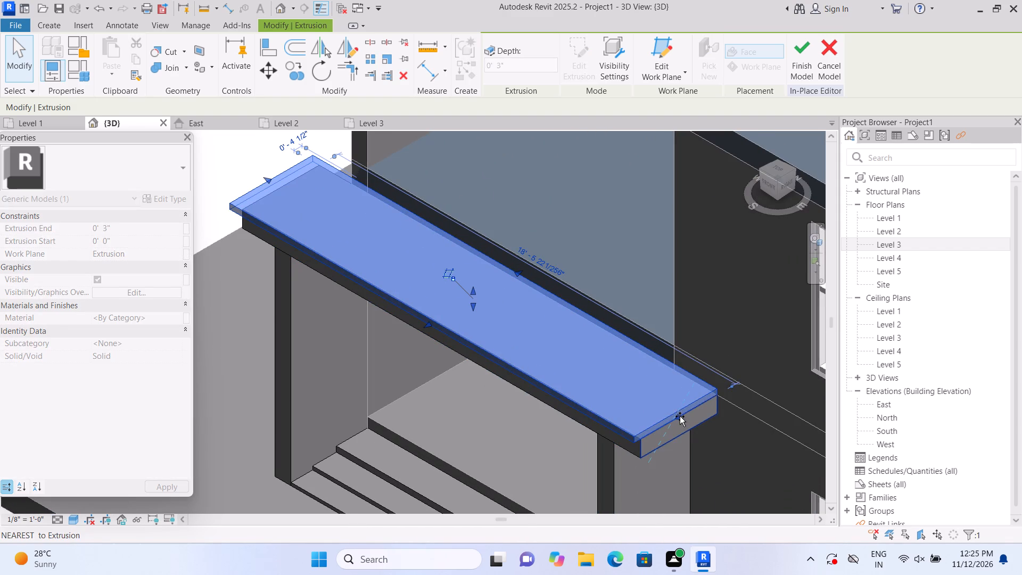
drag(680, 416, 683, 419)
click(683, 419)
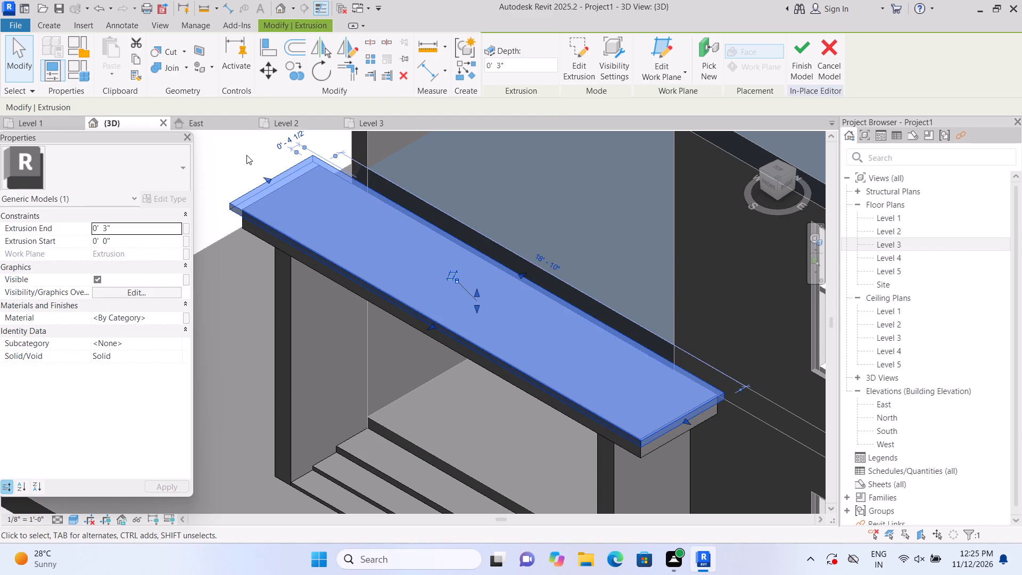
click(246, 155)
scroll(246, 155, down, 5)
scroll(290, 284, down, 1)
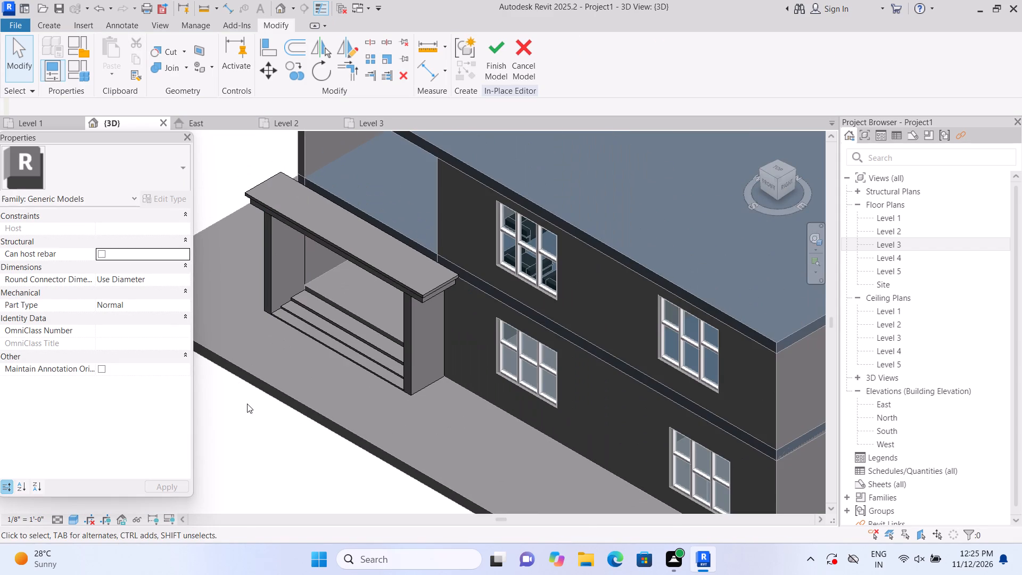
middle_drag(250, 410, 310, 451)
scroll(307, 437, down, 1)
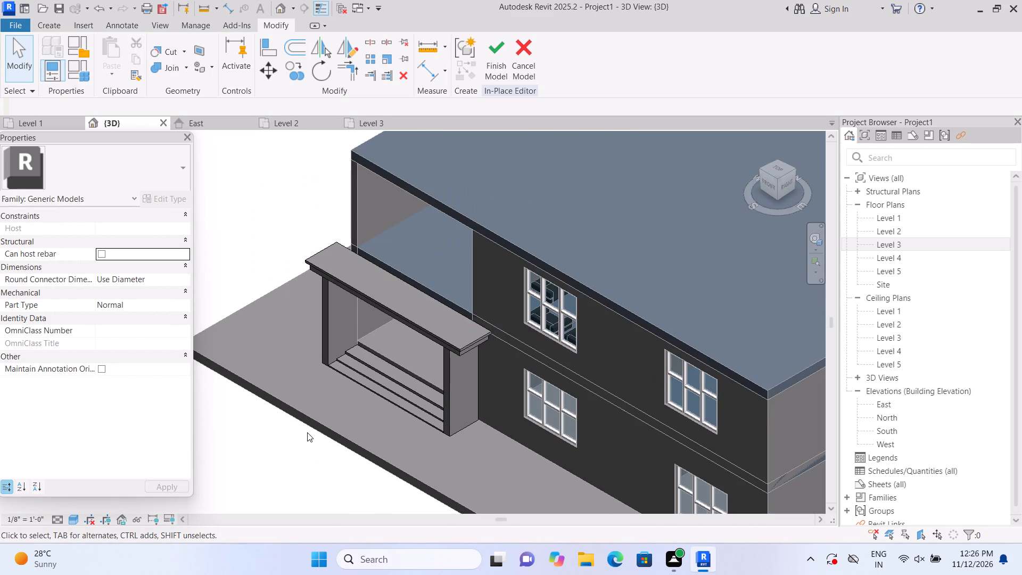
Examine the building's front facade and the entrance canopy in a straight-on front view.
scroll(317, 437, down, 1)
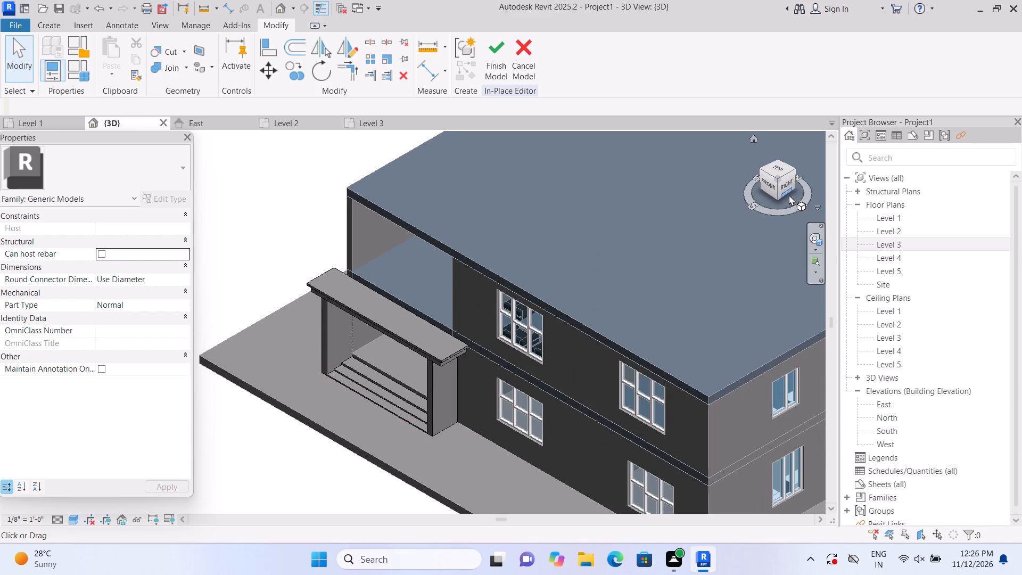
double_click(772, 183)
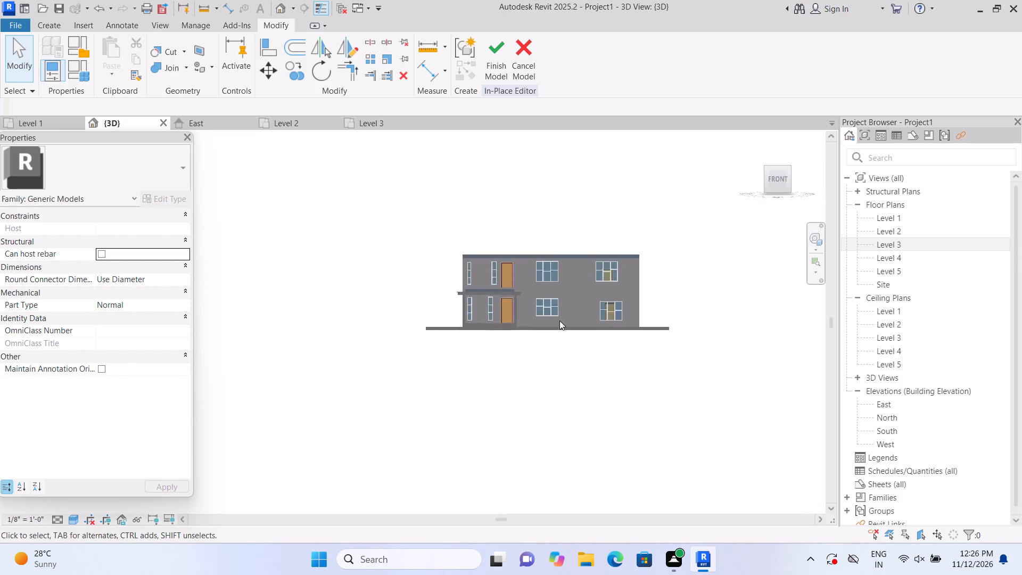
scroll(306, 324, up, 6)
scroll(365, 265, up, 3)
scroll(438, 242, down, 3)
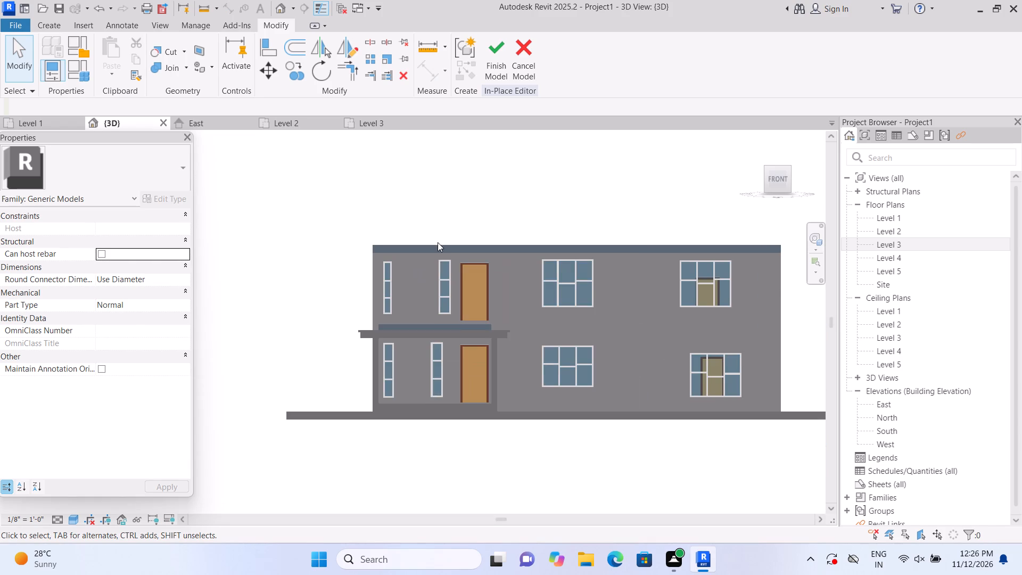
middle_drag(697, 467, 673, 465)
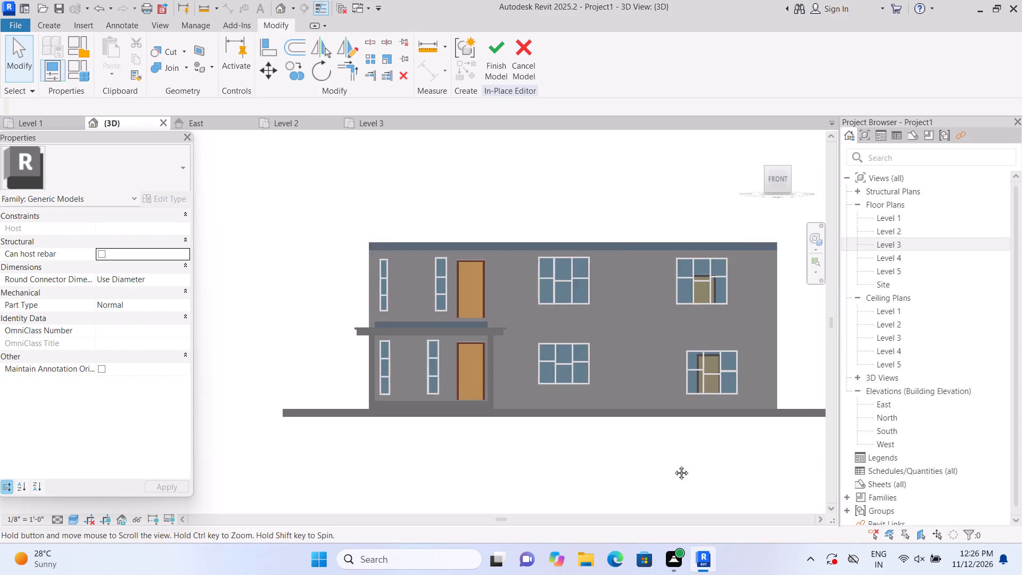
middle_drag(673, 465, 589, 464)
scroll(591, 464, up, 1)
middle_drag(388, 462, 497, 471)
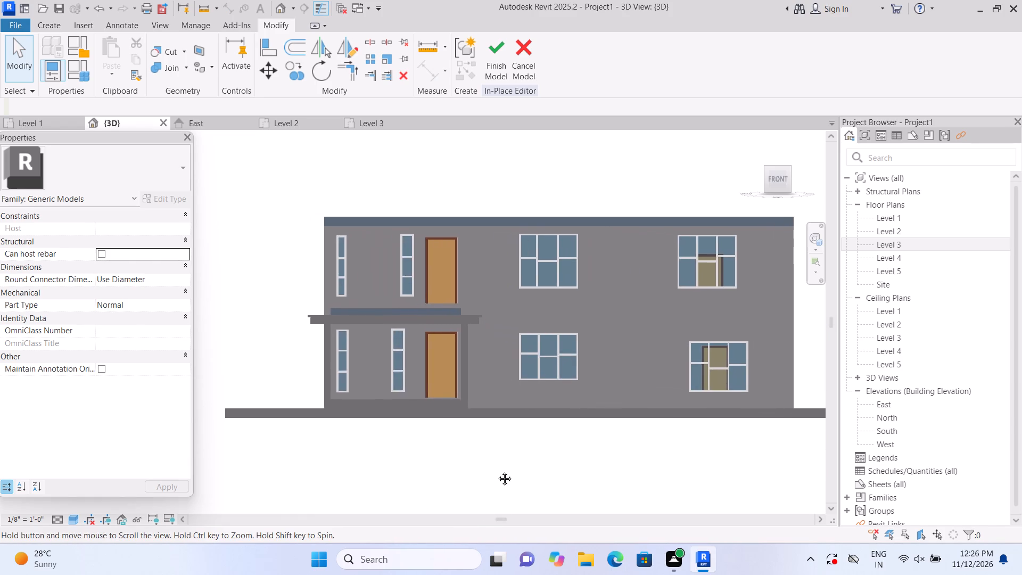
middle_drag(497, 471, 471, 498)
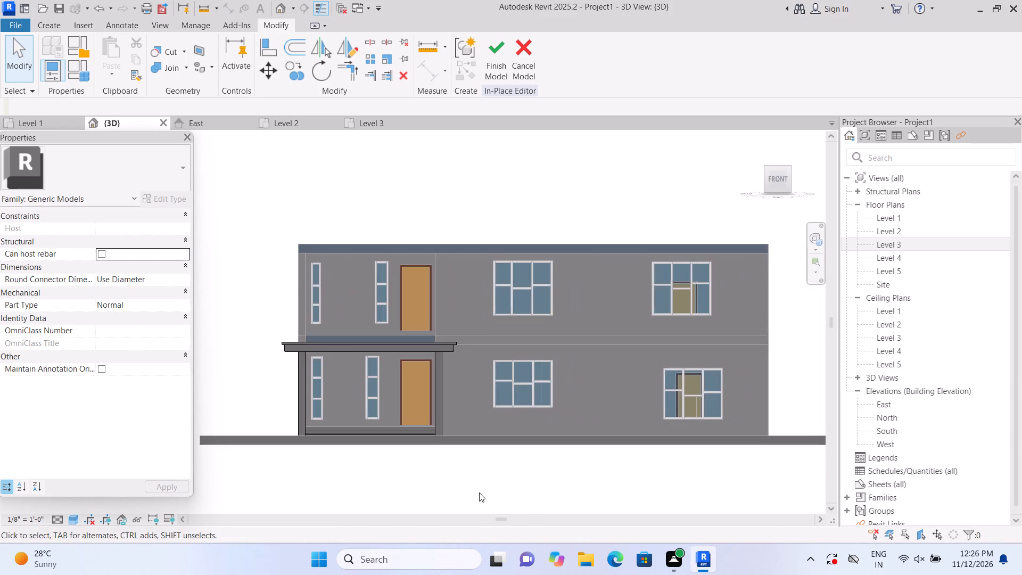
scroll(479, 492, up, 2)
middle_drag(479, 492, 522, 511)
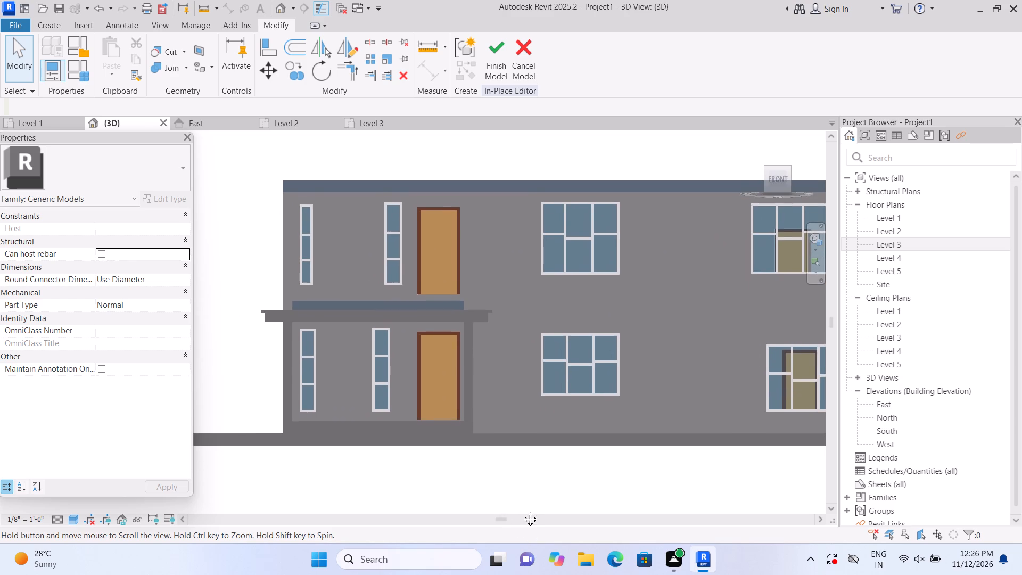
middle_drag(522, 511, 524, 512)
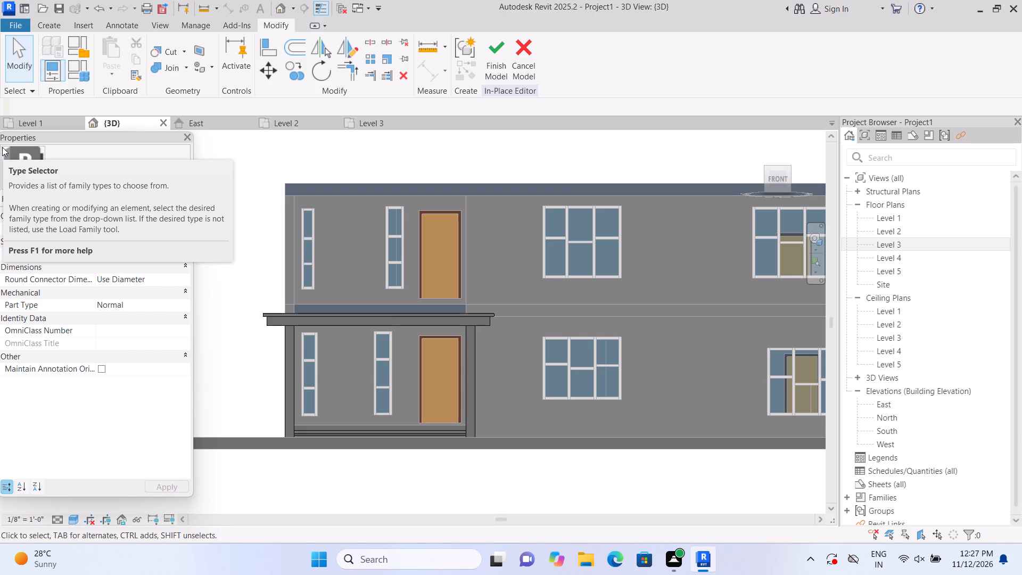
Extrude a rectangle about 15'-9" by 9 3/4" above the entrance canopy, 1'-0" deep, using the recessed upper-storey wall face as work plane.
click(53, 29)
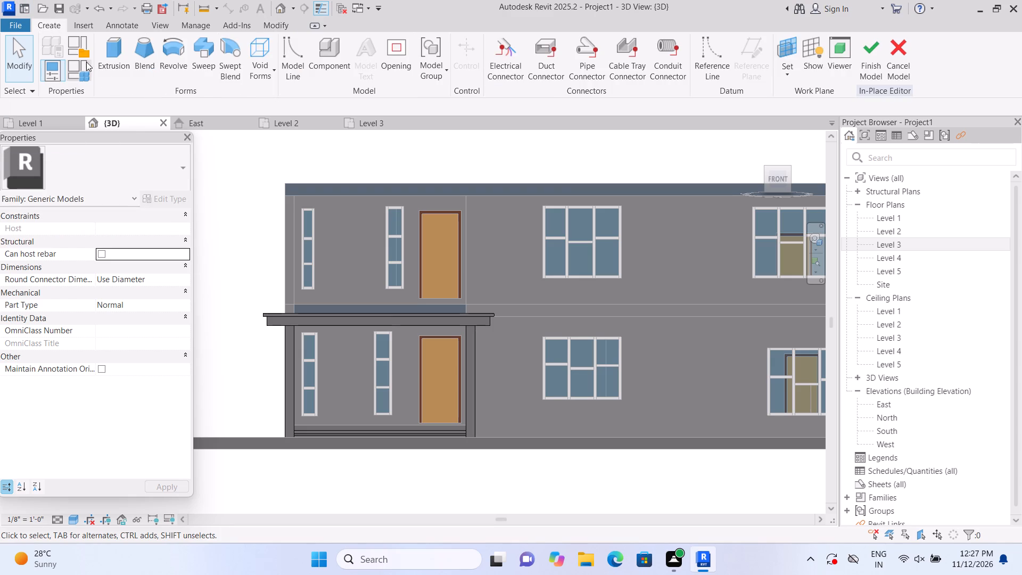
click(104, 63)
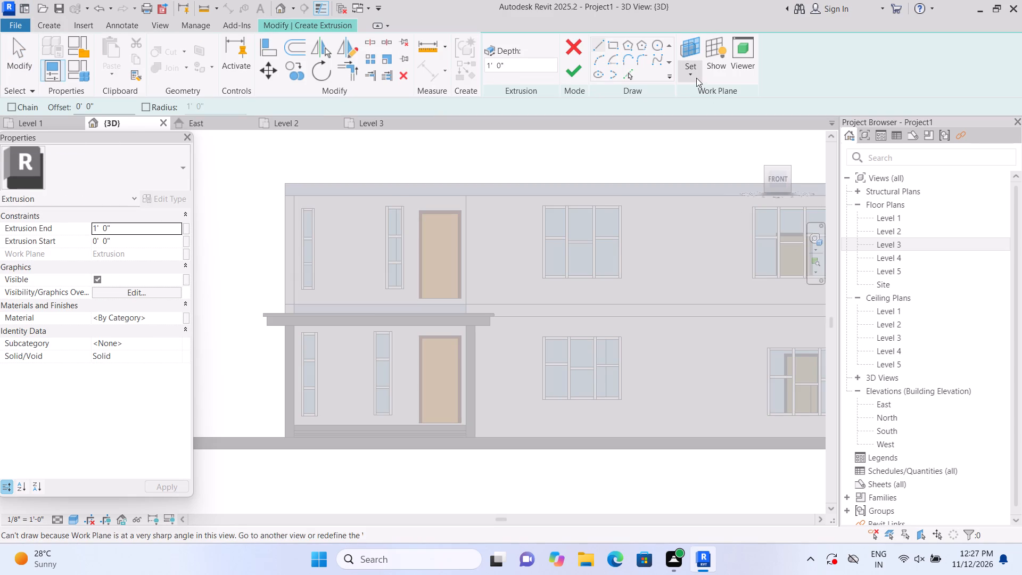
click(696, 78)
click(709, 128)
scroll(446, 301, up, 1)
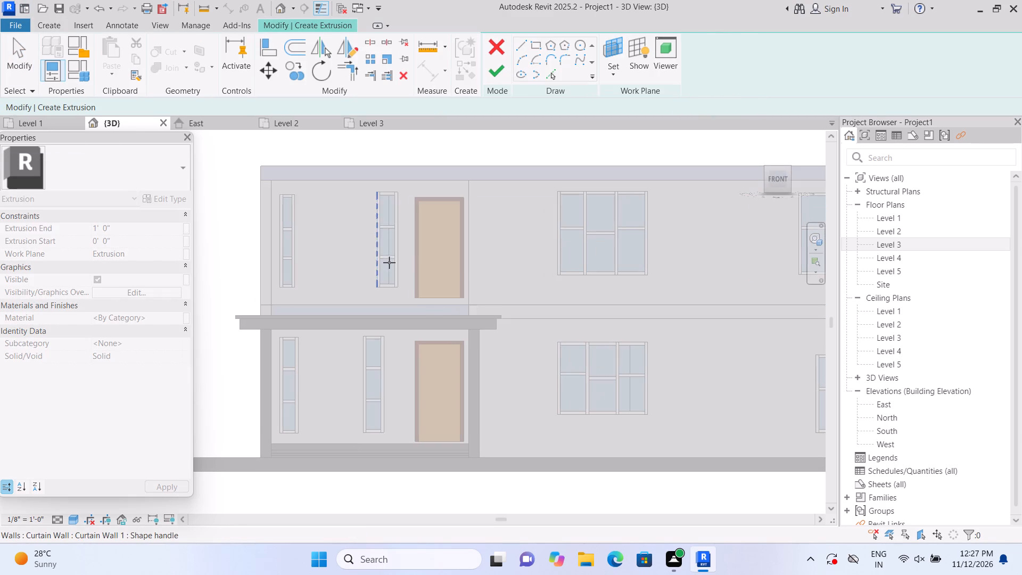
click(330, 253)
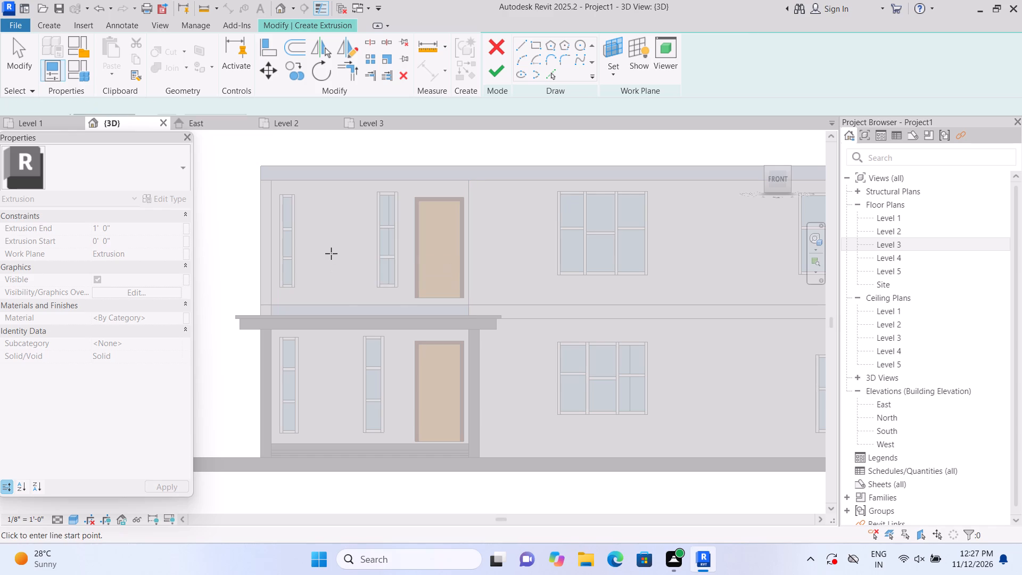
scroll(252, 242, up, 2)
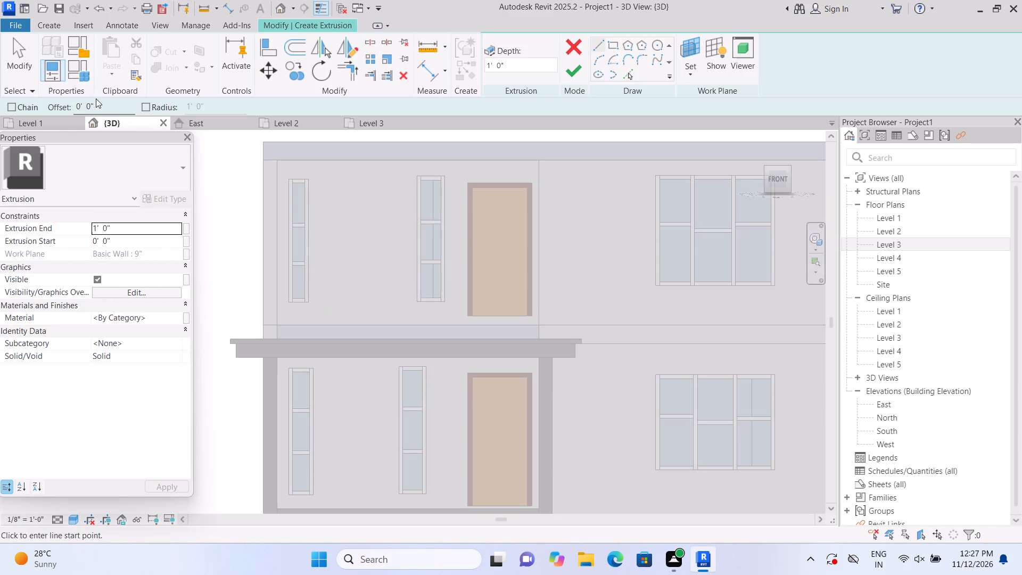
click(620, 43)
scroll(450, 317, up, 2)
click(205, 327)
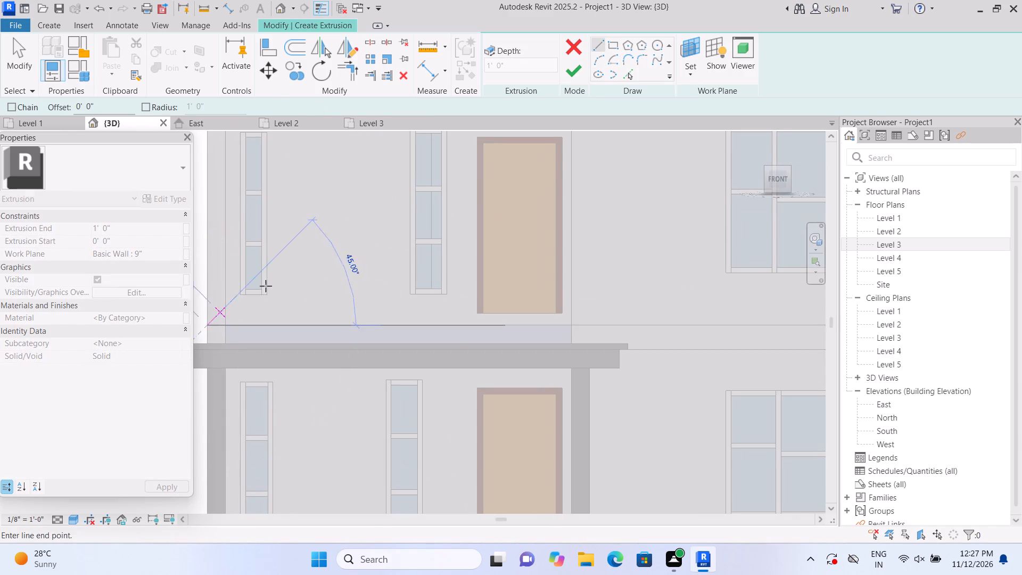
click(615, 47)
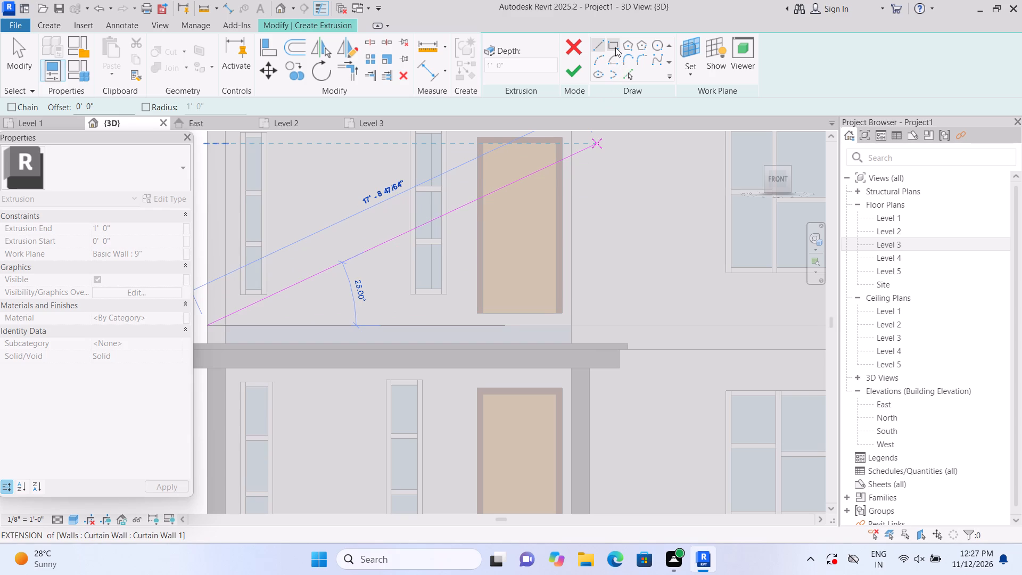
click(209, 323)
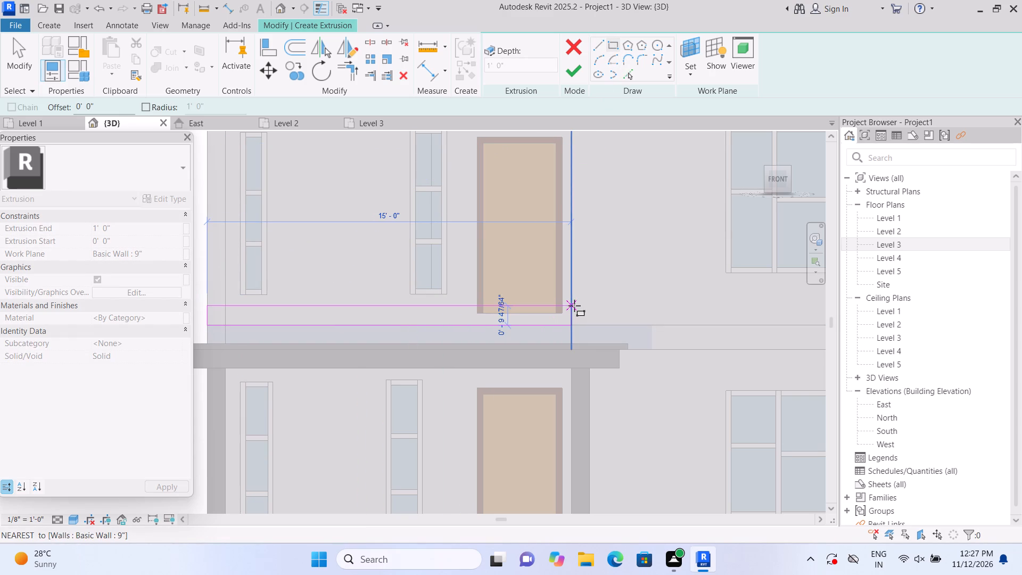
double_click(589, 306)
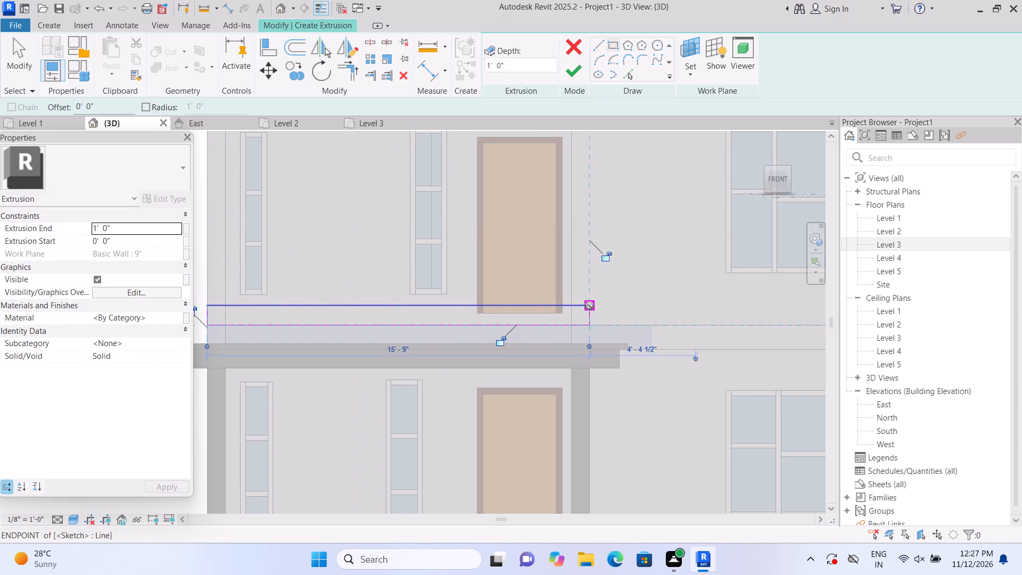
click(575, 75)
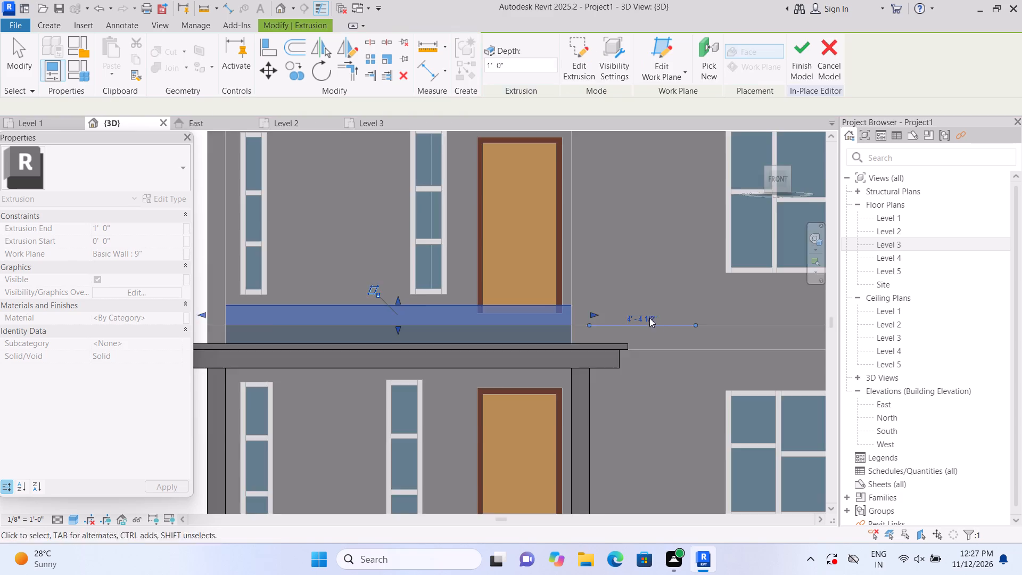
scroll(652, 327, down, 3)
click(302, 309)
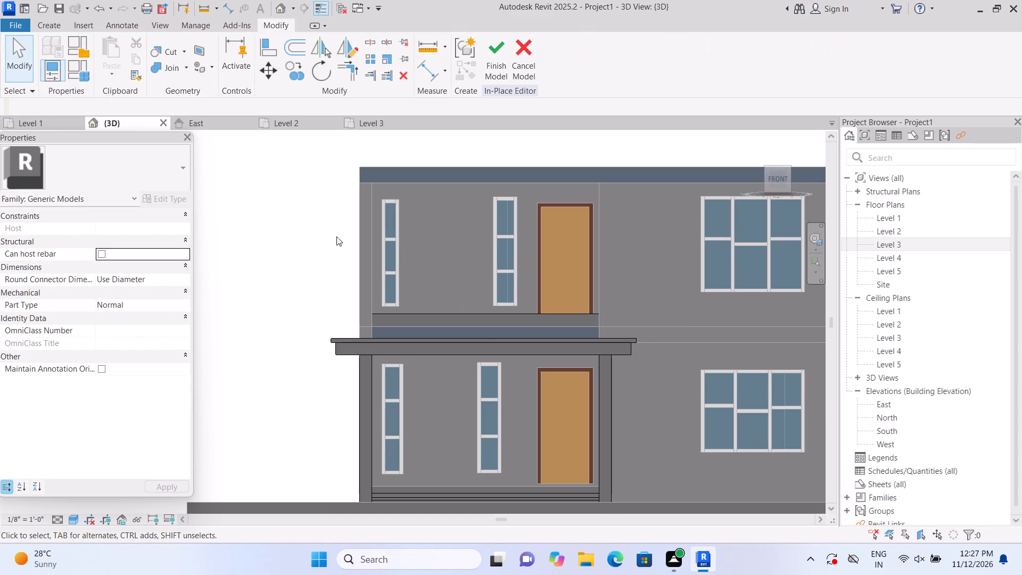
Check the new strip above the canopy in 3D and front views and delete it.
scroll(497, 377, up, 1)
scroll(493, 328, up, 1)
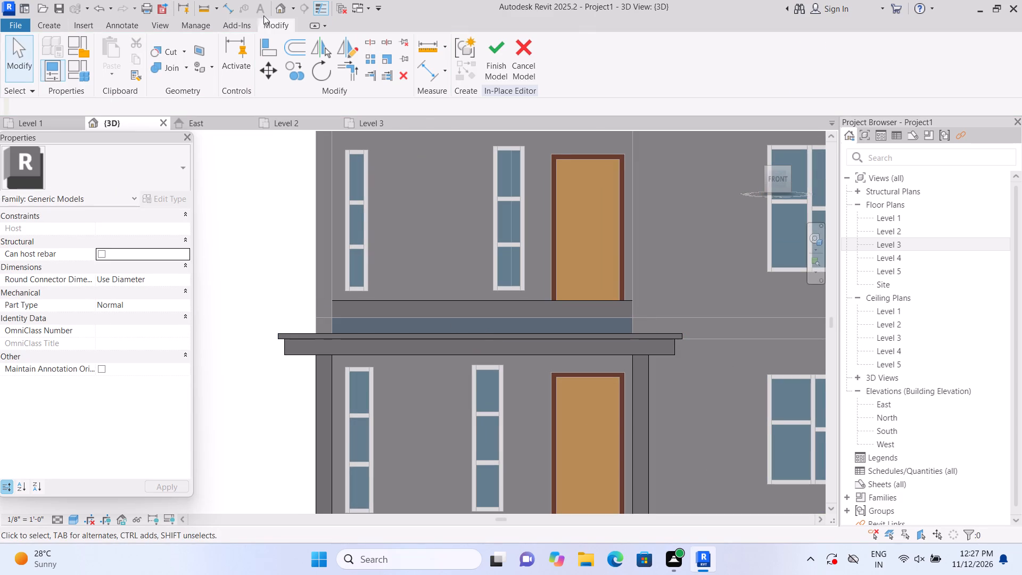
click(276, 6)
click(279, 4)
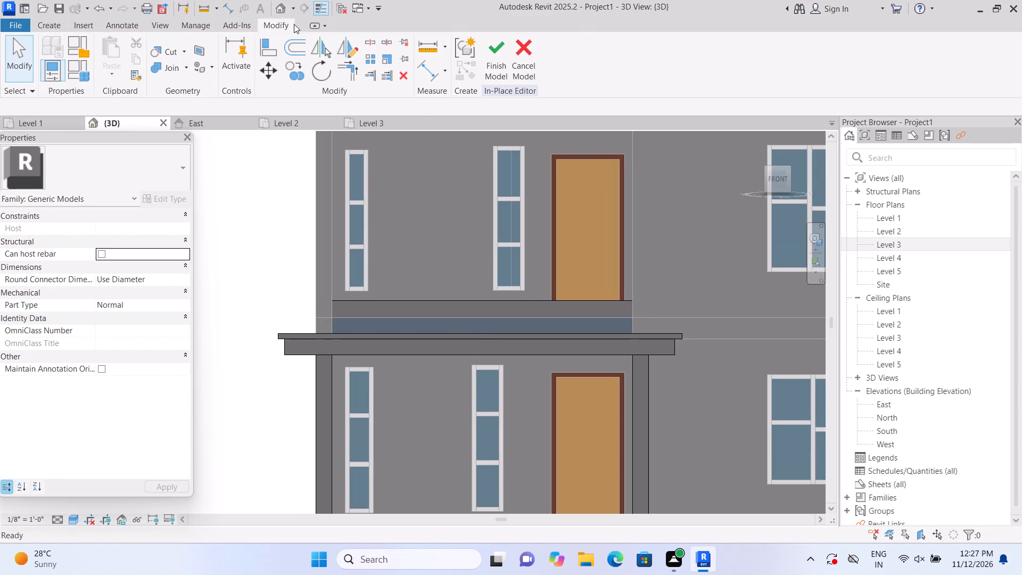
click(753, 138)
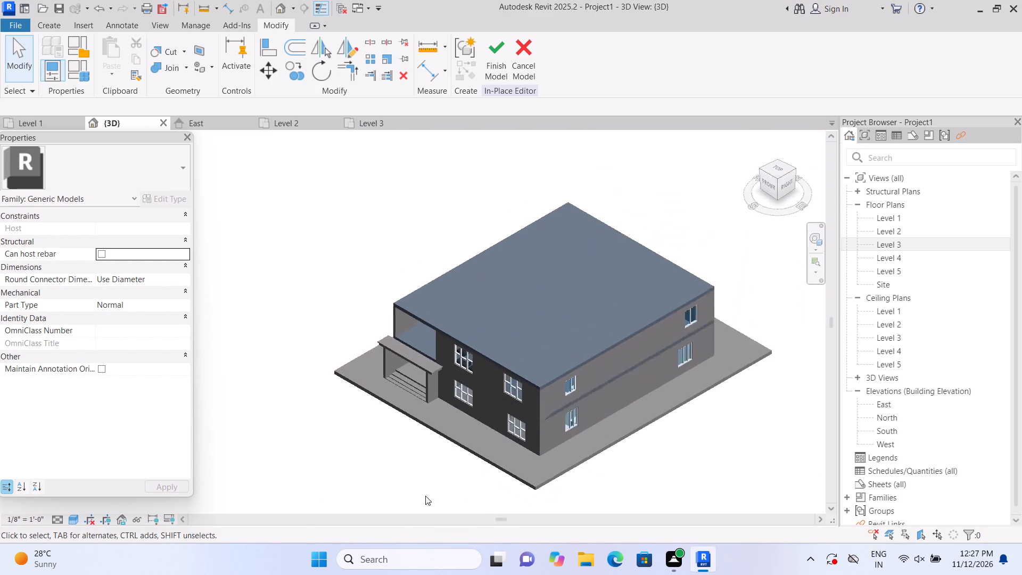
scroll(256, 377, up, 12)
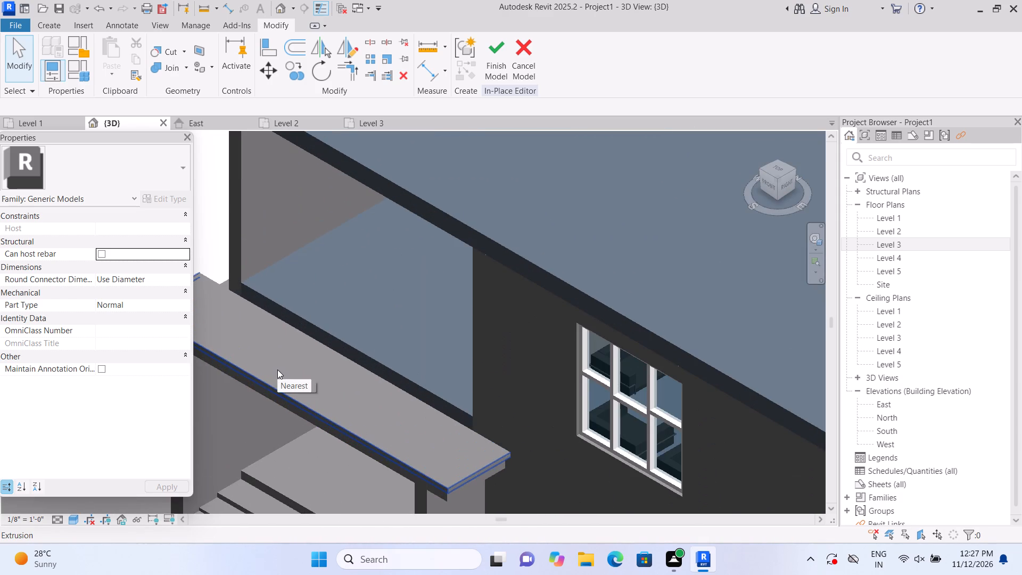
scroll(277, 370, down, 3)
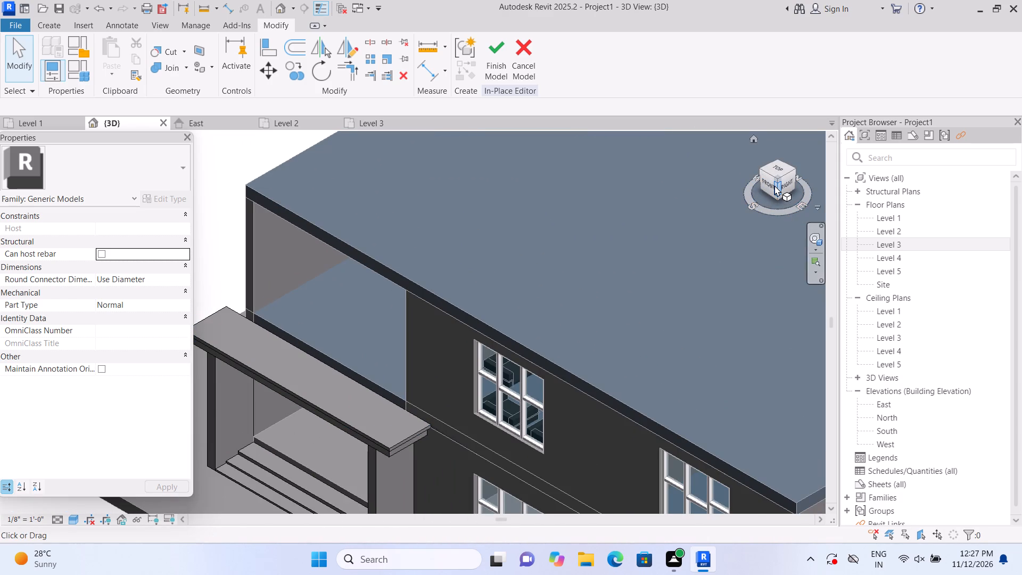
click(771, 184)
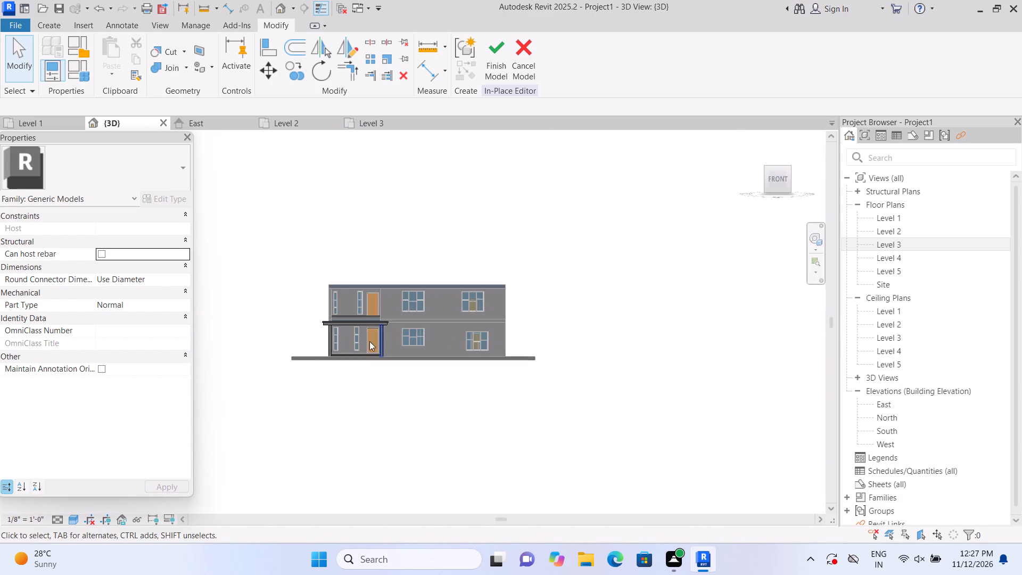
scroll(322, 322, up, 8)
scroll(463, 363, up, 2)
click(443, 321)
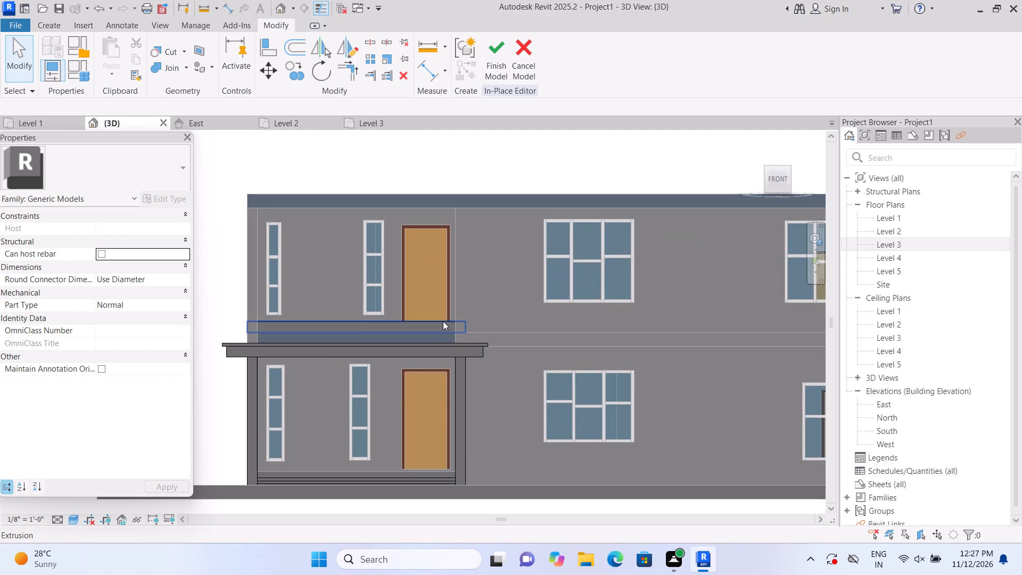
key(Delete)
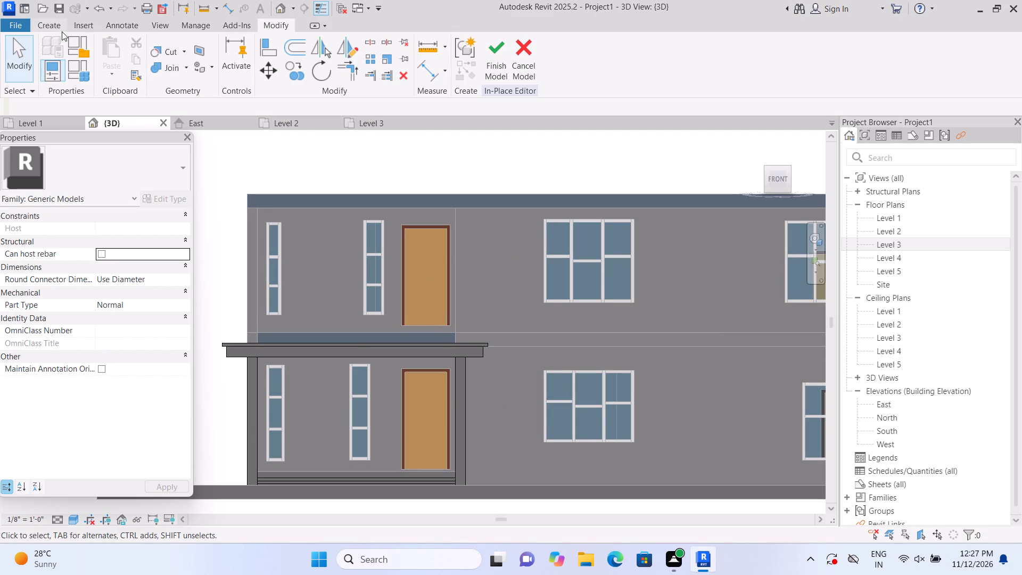
Extrude a rectangle about 16'-1" long above the entrance canopy, 1'-0" deep, using the intermediate roof slab's front edge face as work plane.
click(60, 29)
click(104, 71)
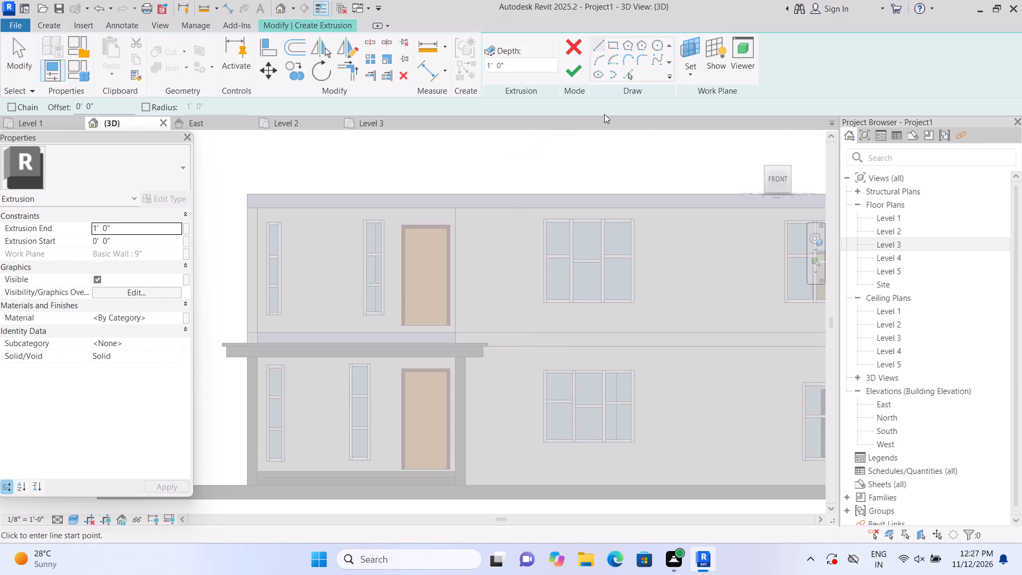
click(688, 81)
click(692, 125)
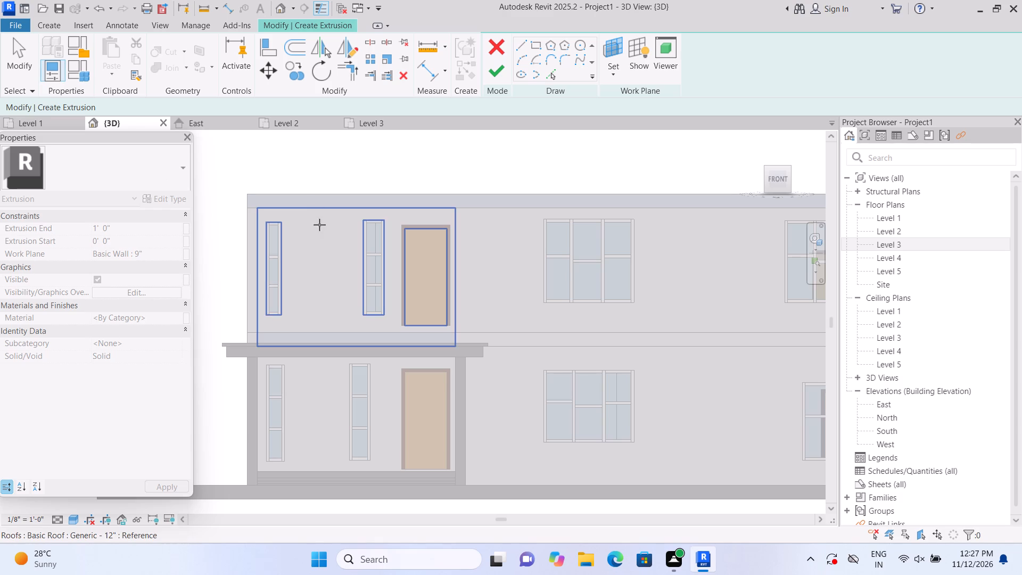
scroll(303, 313, up, 1)
scroll(285, 357, up, 1)
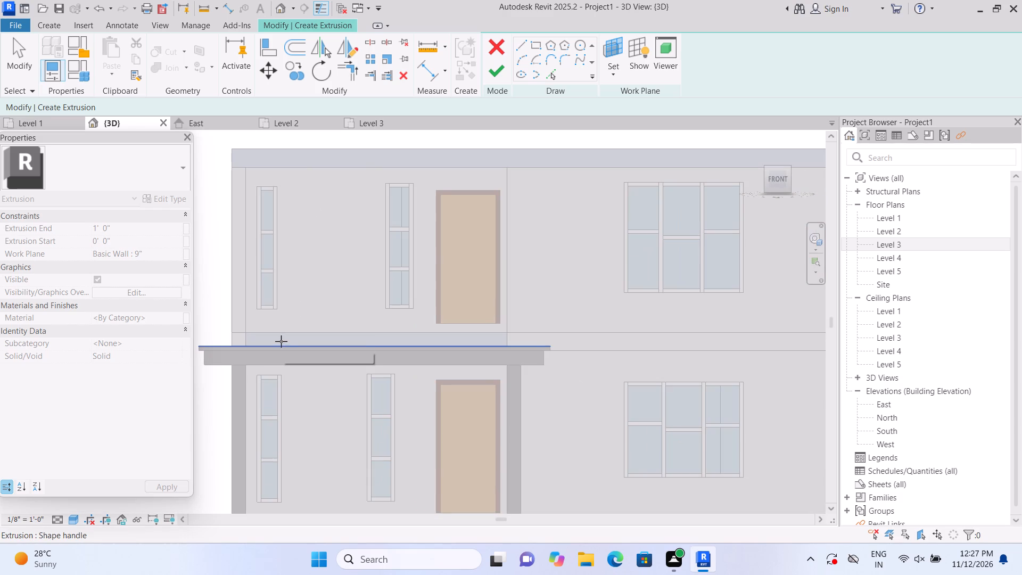
scroll(281, 341, up, 1)
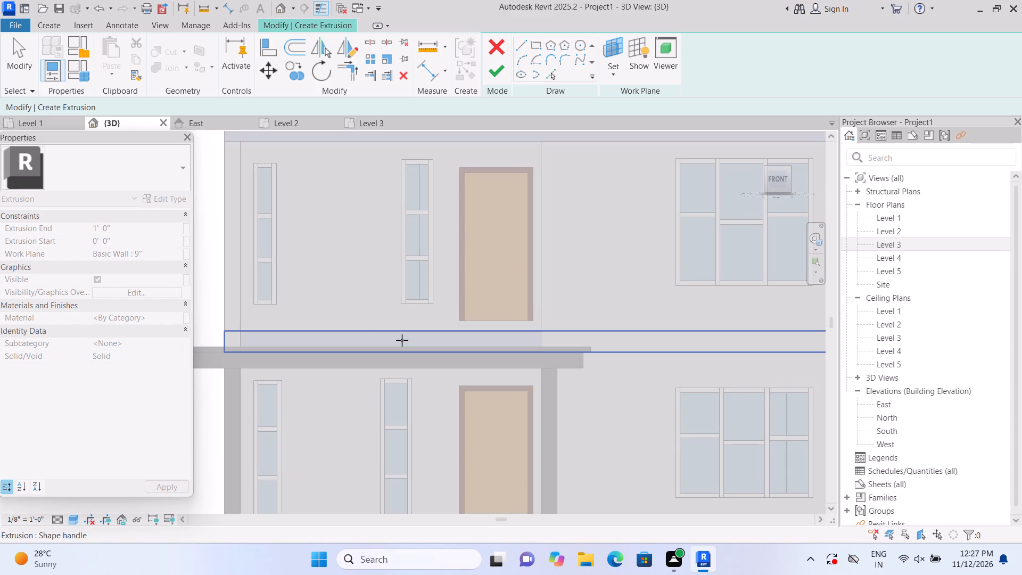
click(401, 338)
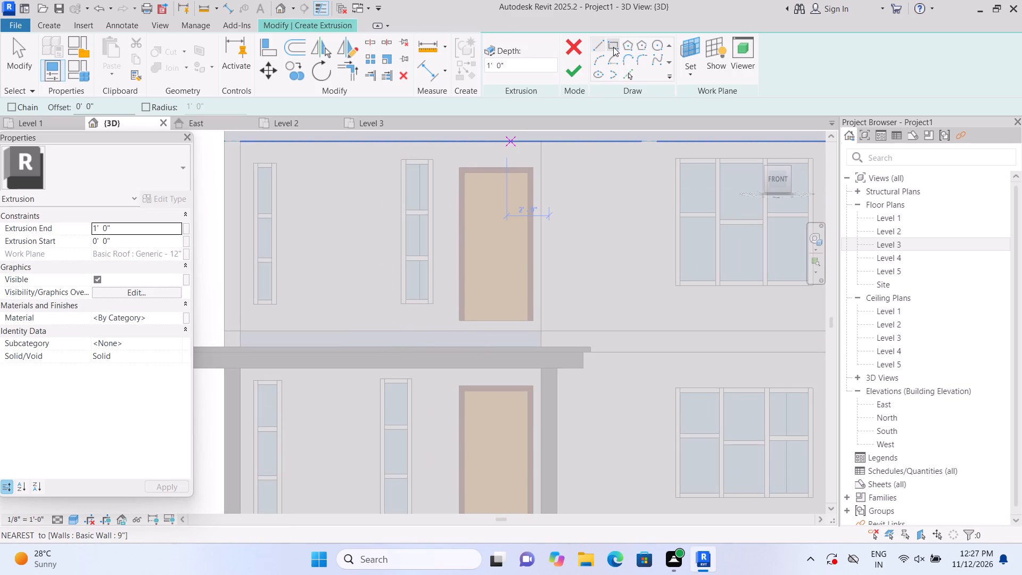
click(613, 47)
scroll(622, 86, down, 1)
scroll(235, 348, up, 1)
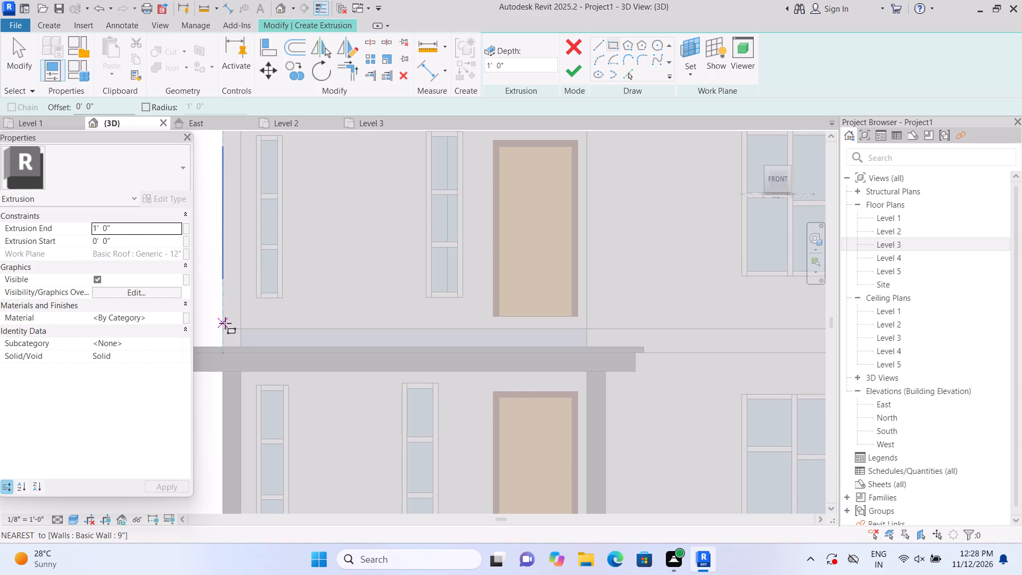
click(225, 324)
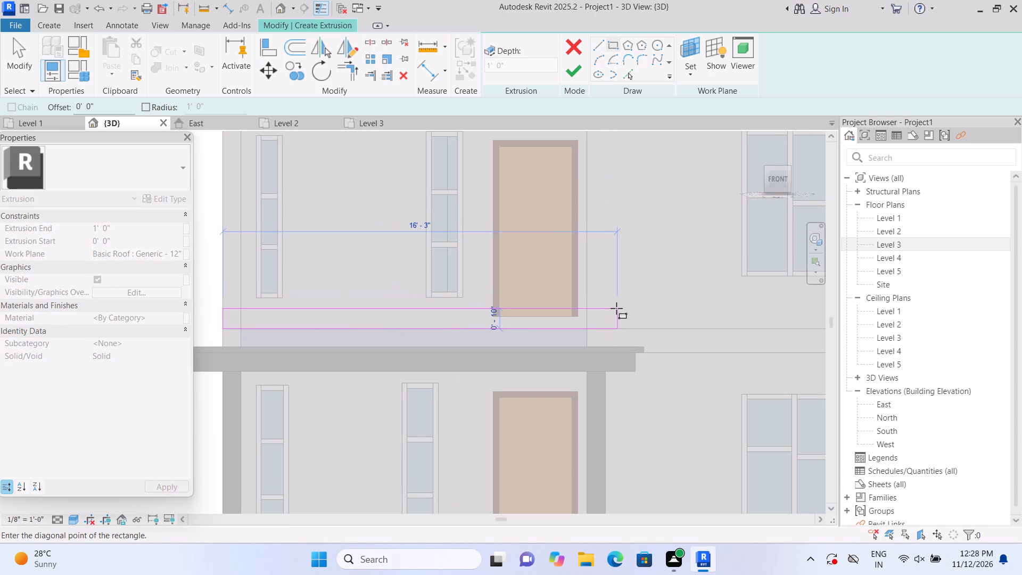
click(613, 310)
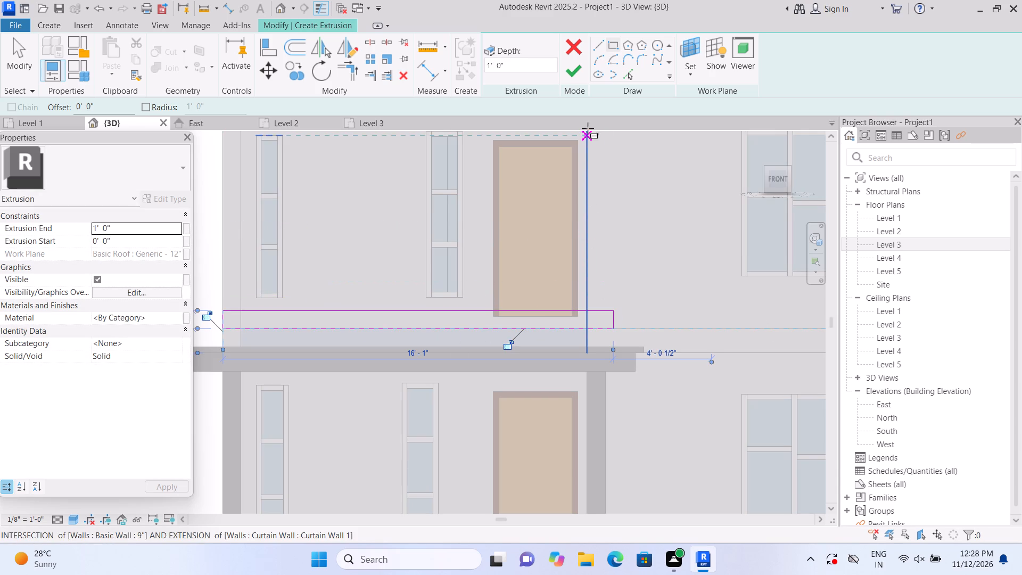
click(573, 72)
scroll(634, 244, down, 3)
click(271, 270)
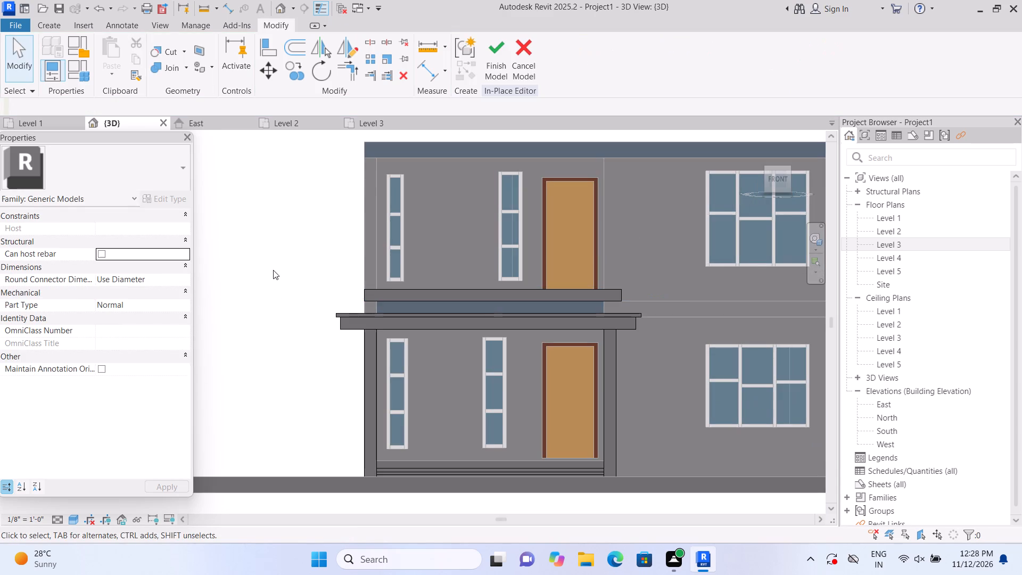
Extrude a 1'-0" high band, 1'-0" deep, on the top roof's front edge face, matching the length of the strip above the canopy.
middle_drag(273, 275, 245, 346)
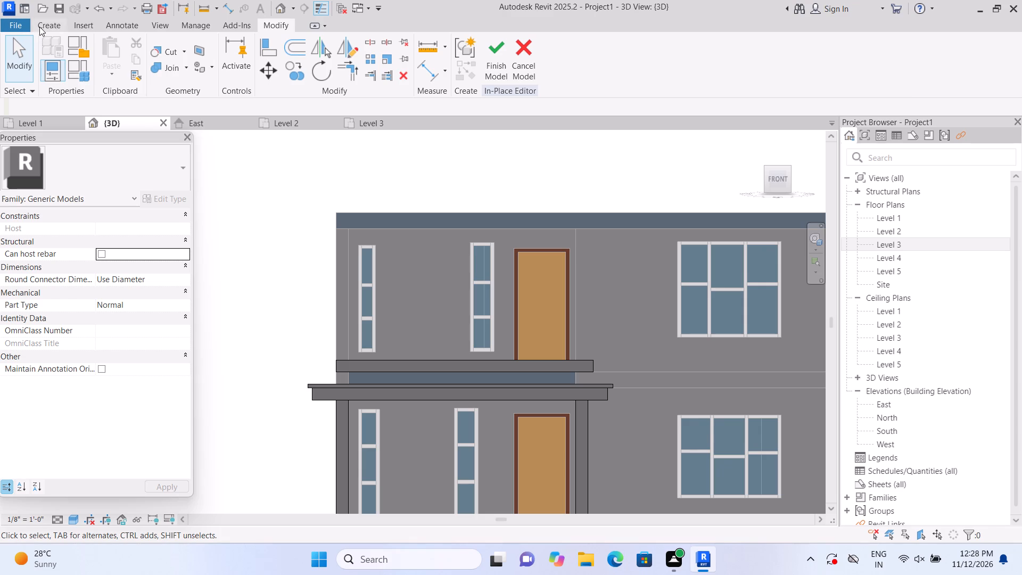
click(39, 26)
click(105, 39)
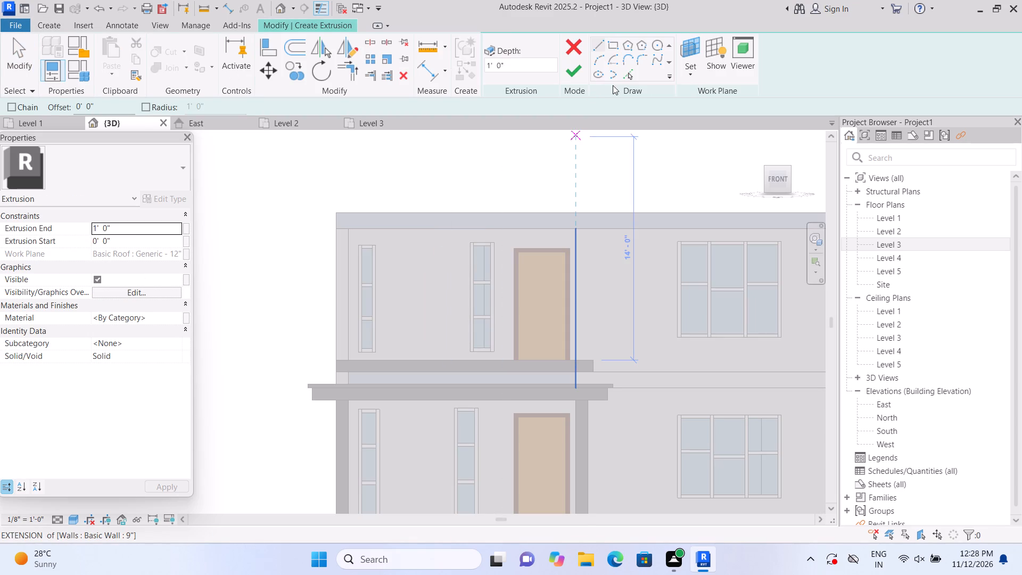
click(691, 70)
click(707, 120)
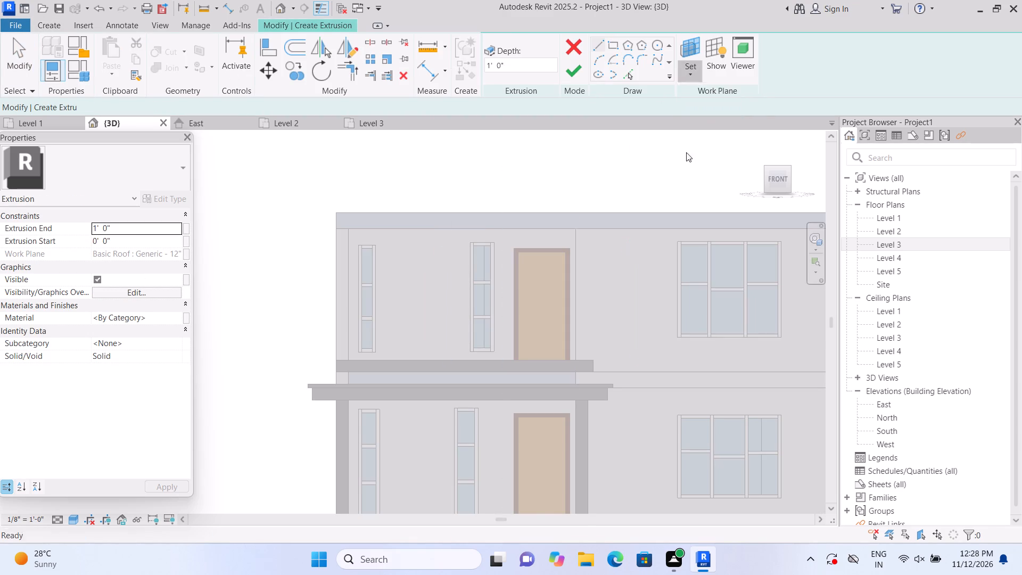
scroll(433, 325, up, 2)
click(440, 188)
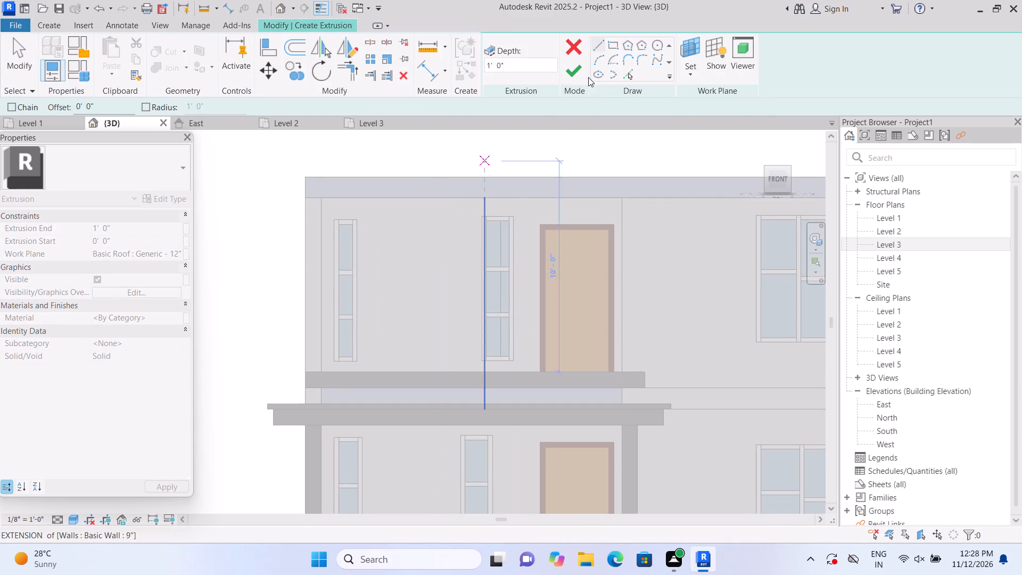
click(617, 44)
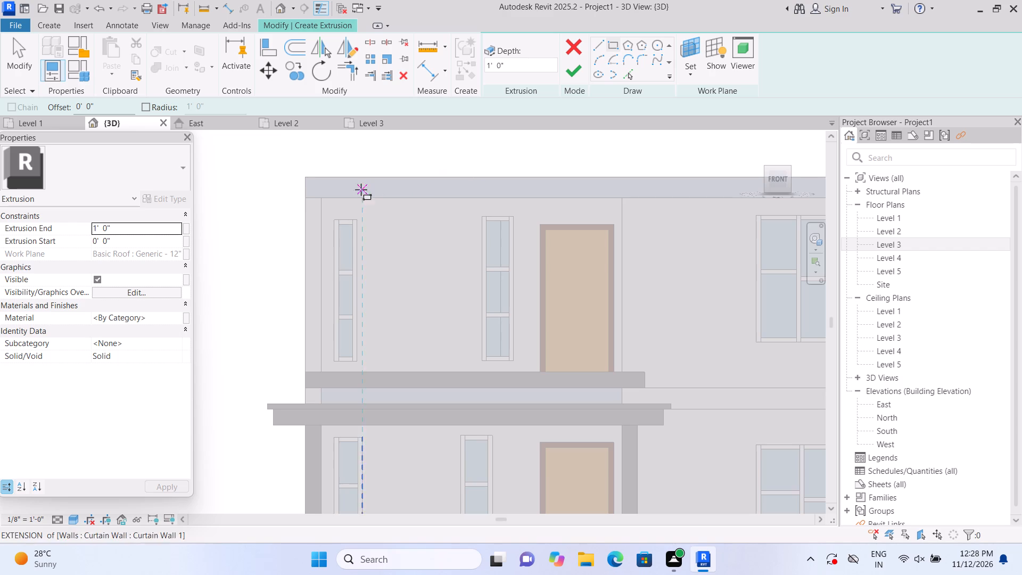
click(303, 196)
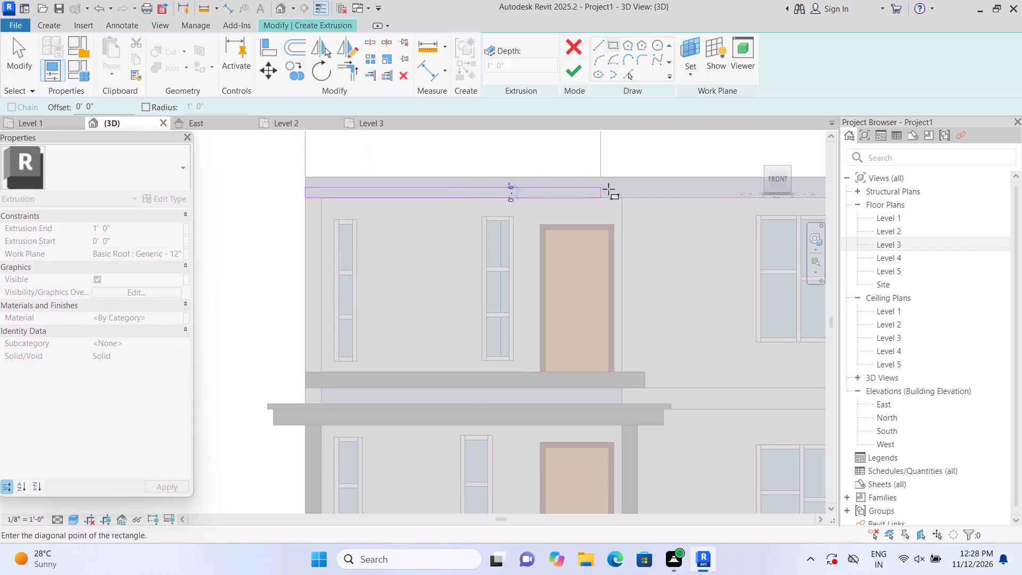
click(644, 181)
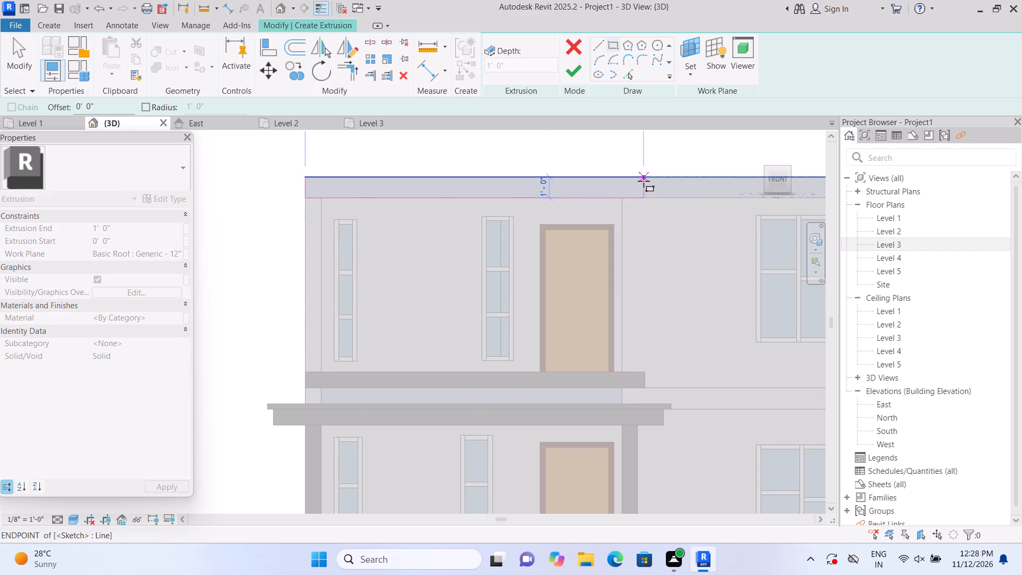
click(574, 78)
click(546, 149)
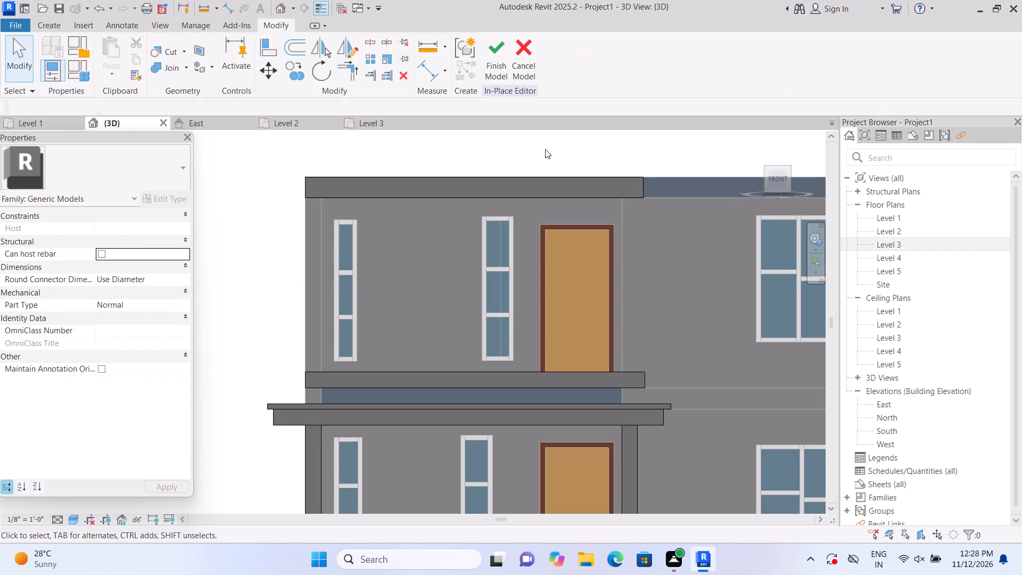
Extrude a 9" by 8'-3" pier, 1'-0" deep, on the wall end face at the building's corner, between the roof band and lower strip.
click(52, 30)
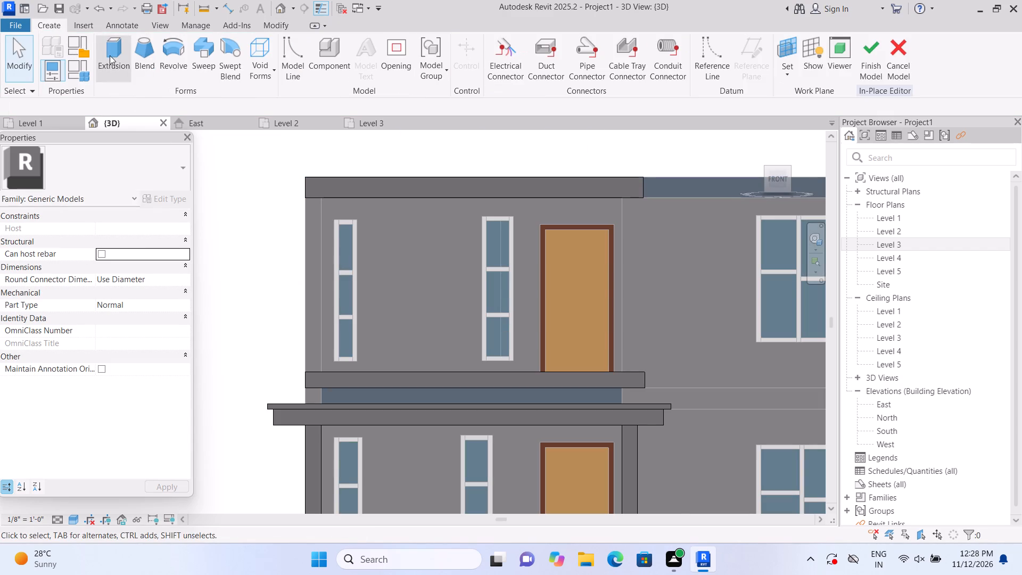
click(110, 55)
click(687, 80)
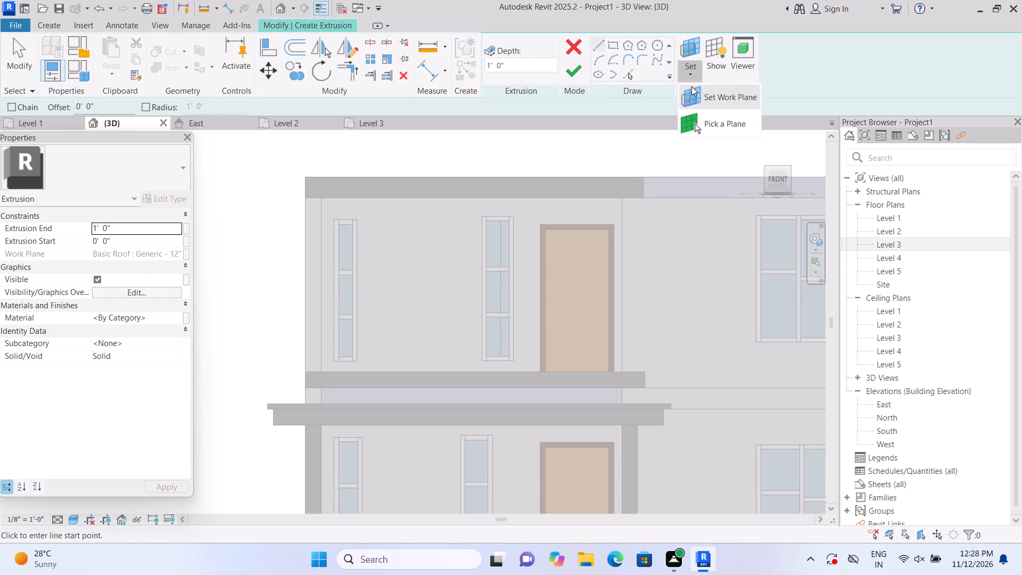
click(700, 116)
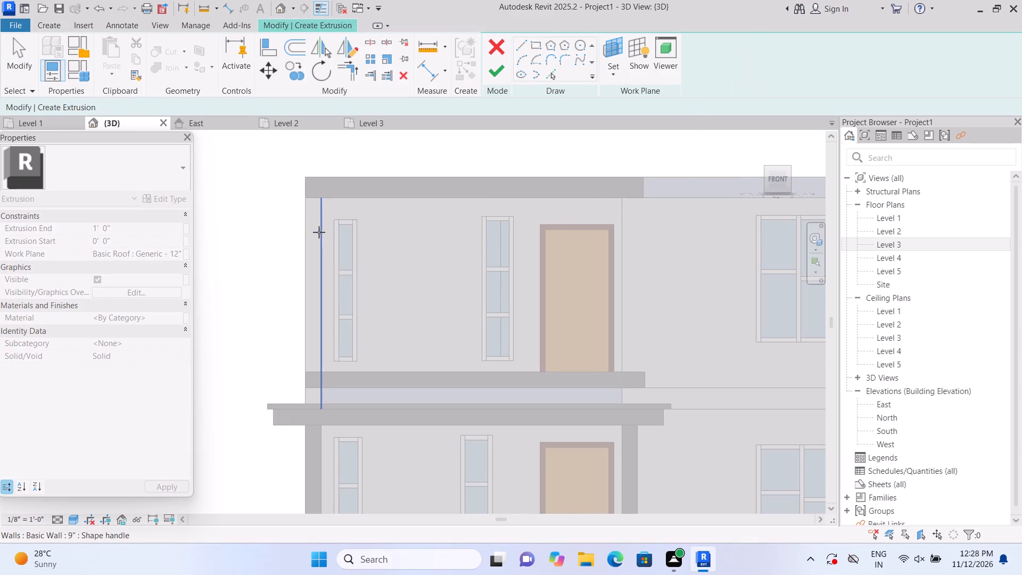
scroll(317, 234, up, 1)
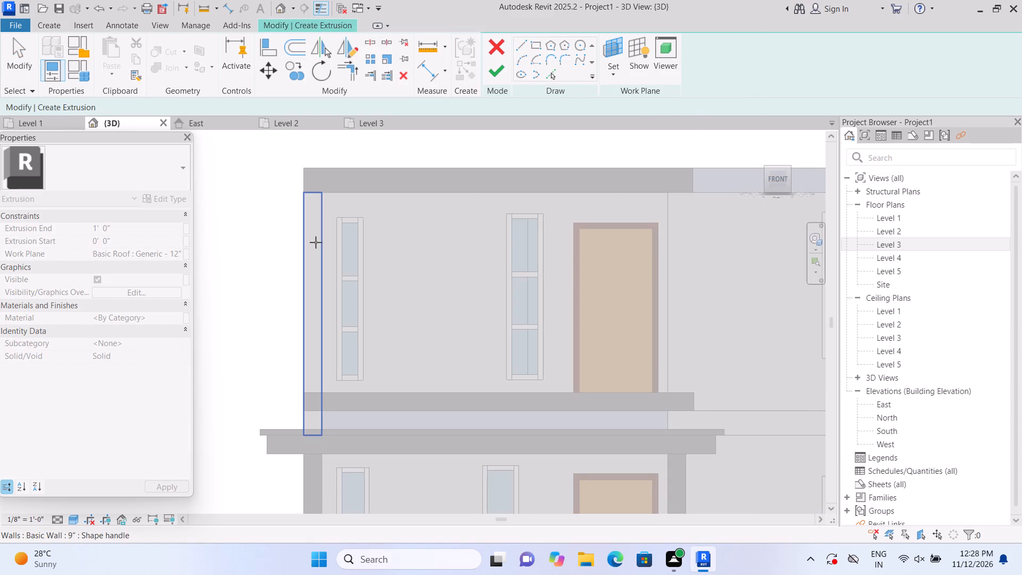
click(316, 242)
click(616, 49)
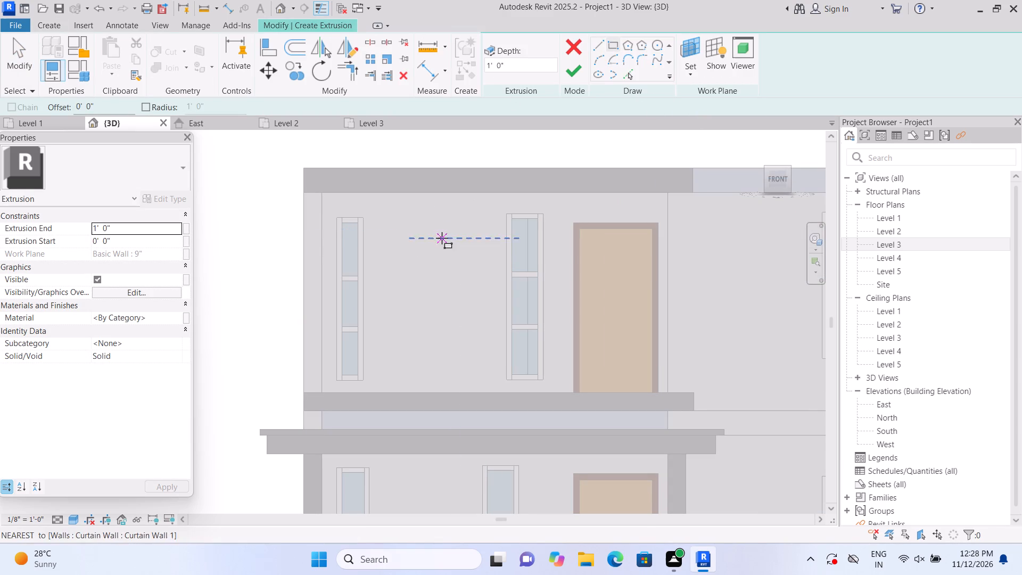
click(303, 191)
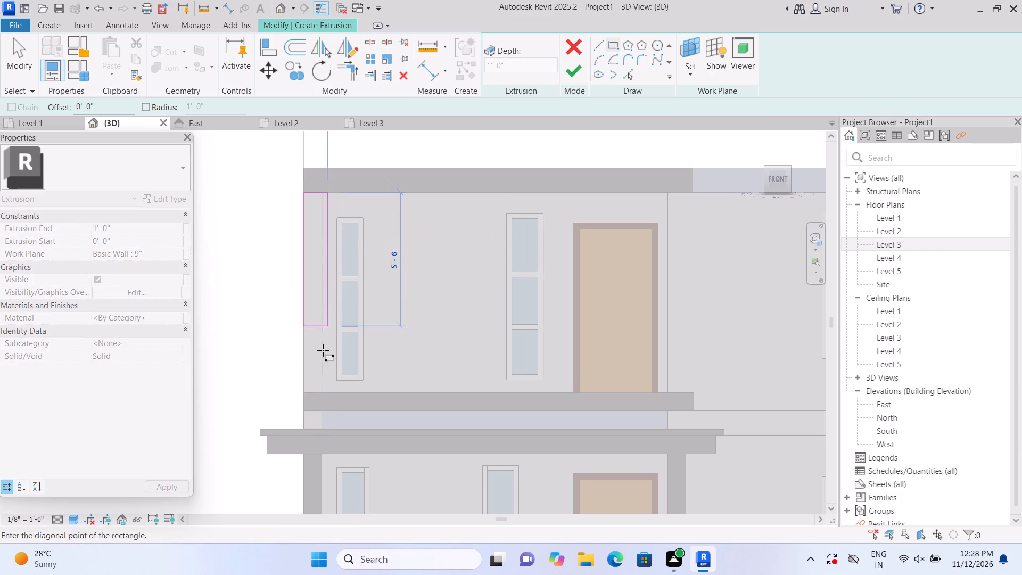
click(320, 396)
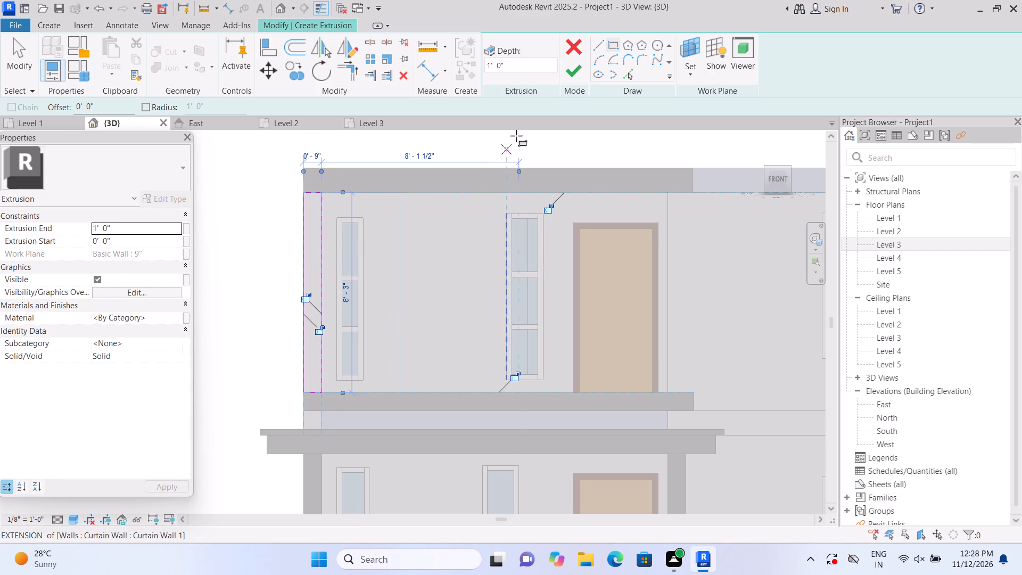
click(579, 67)
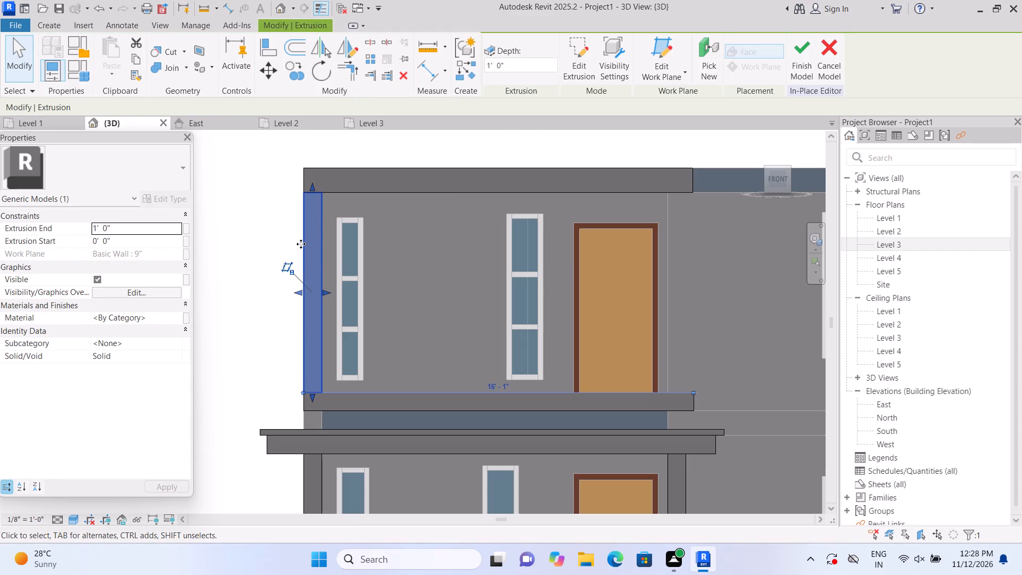
click(298, 241)
click(265, 236)
scroll(265, 236, down, 1)
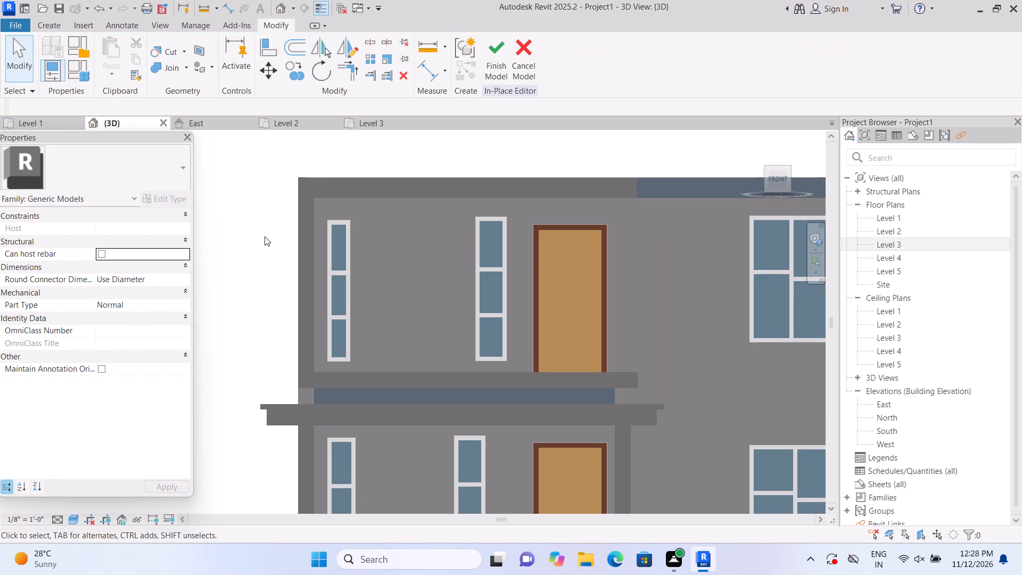
Extrude a second pier 8'-3" high and 1'-0" deep beside the upper door, using the adjoining front wall face as work plane.
click(44, 26)
click(123, 79)
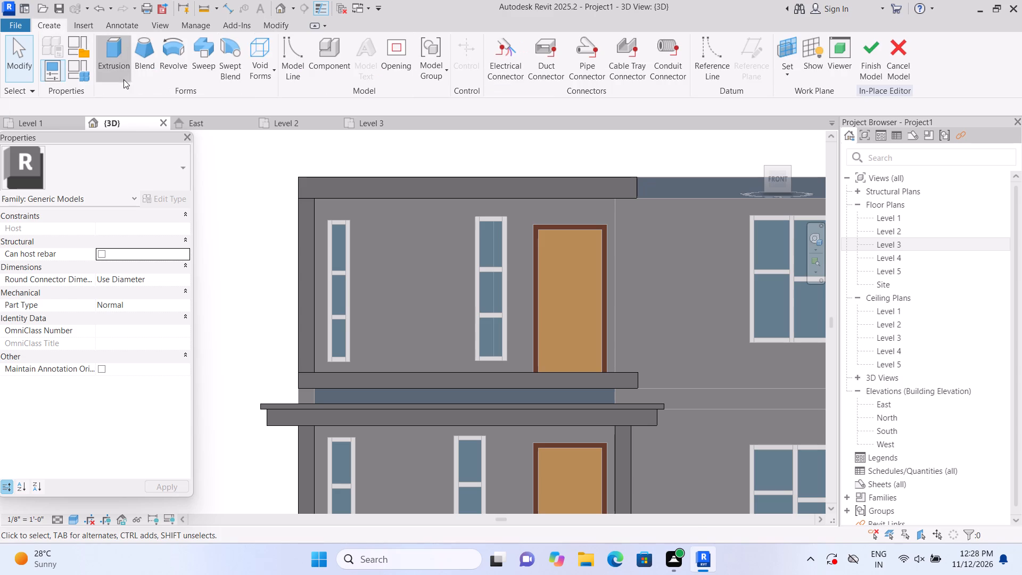
click(691, 73)
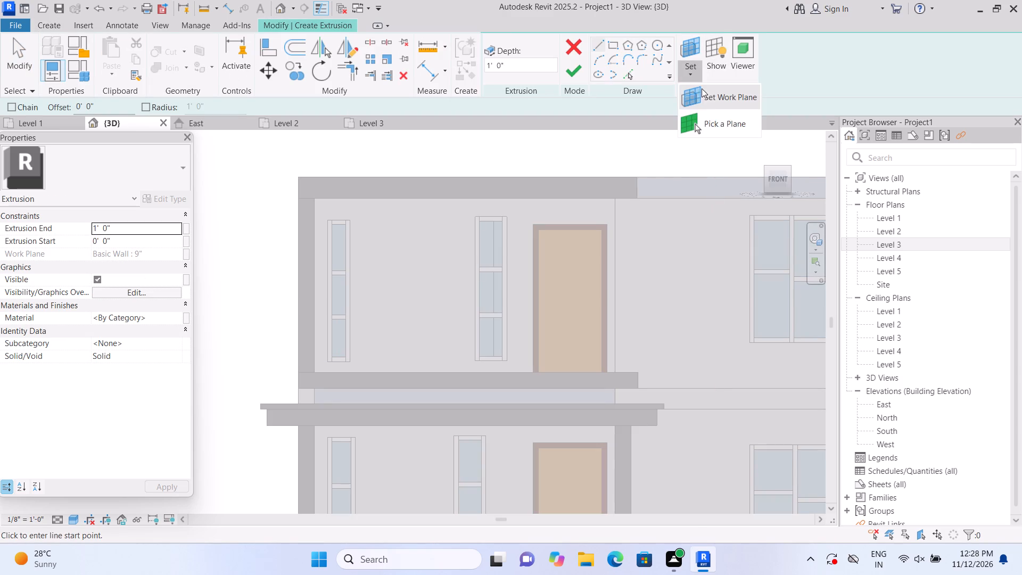
click(713, 118)
click(707, 278)
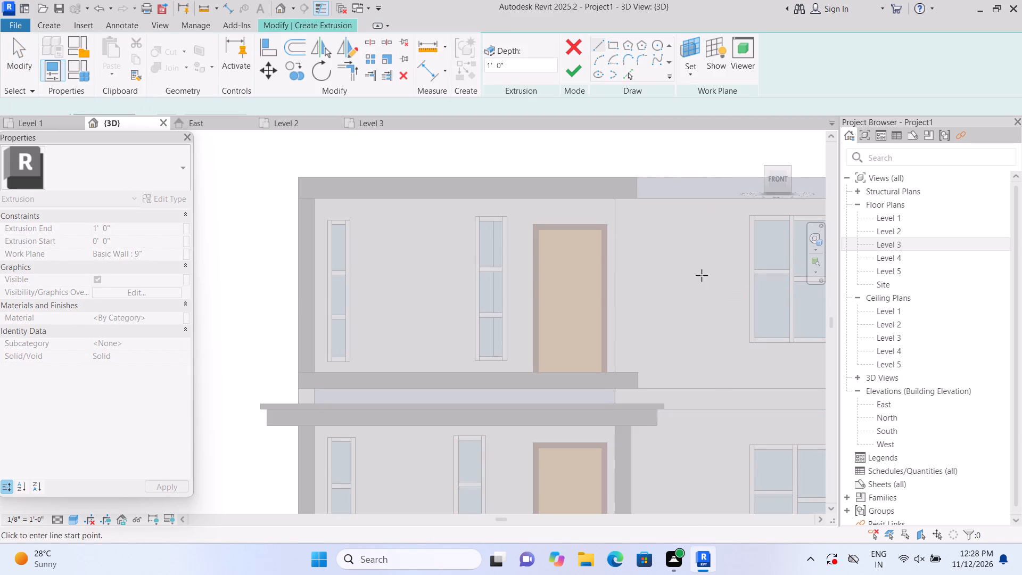
click(616, 45)
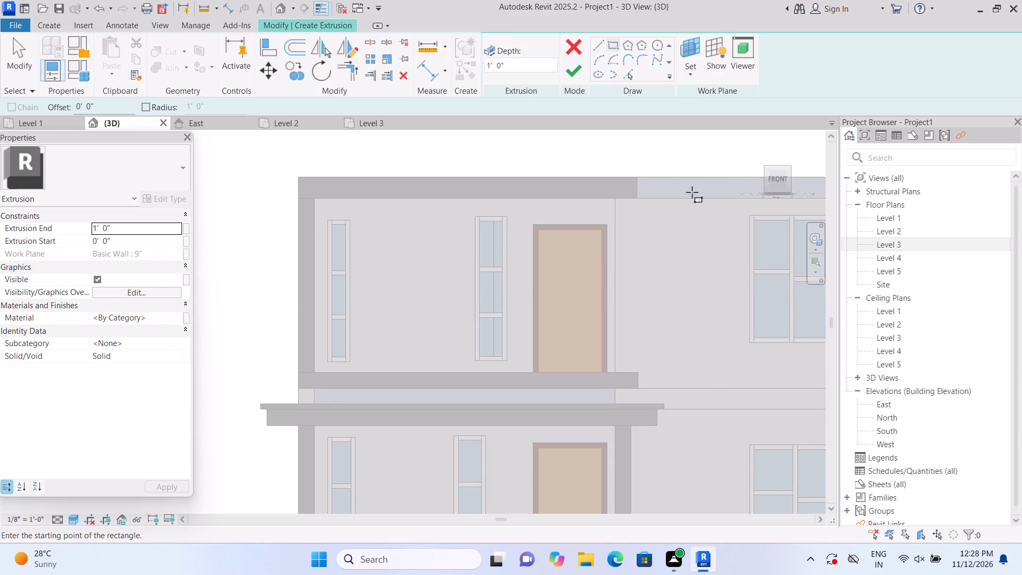
click(614, 201)
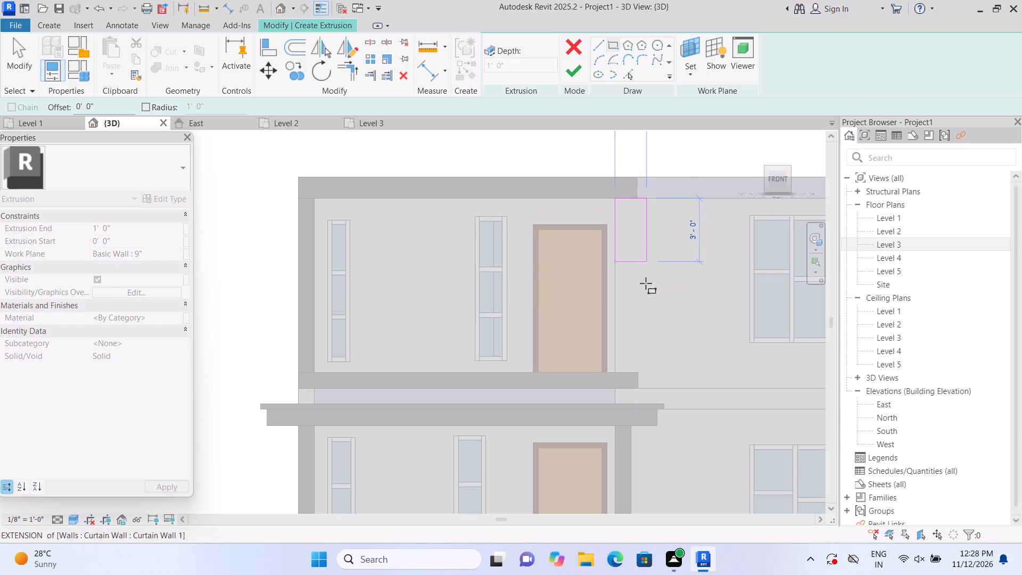
click(630, 373)
click(573, 75)
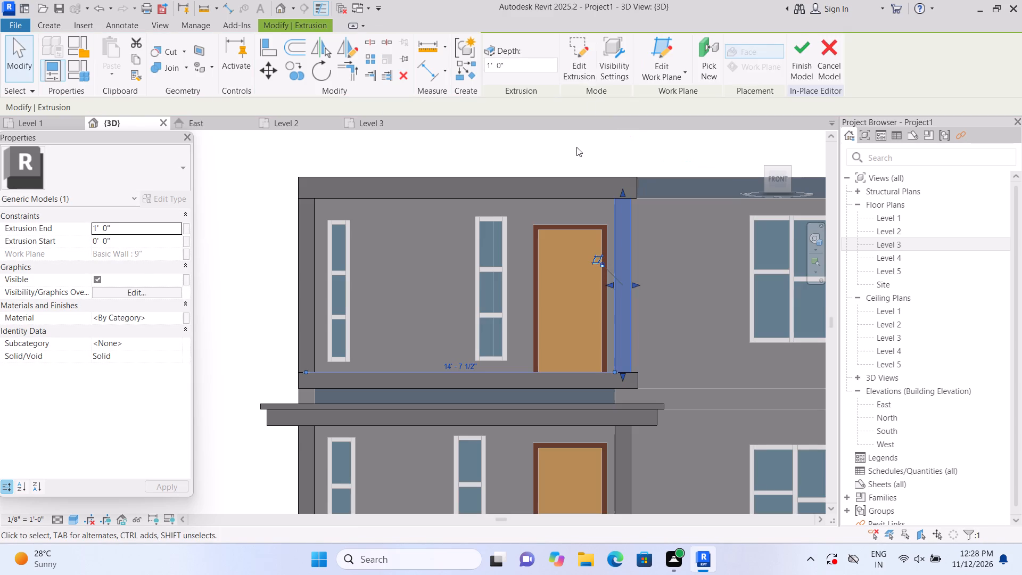
click(576, 144)
Stretch the outer edge of the pier beside the upper door to line up with the end of the strip below it.
scroll(638, 208, up, 1)
click(634, 282)
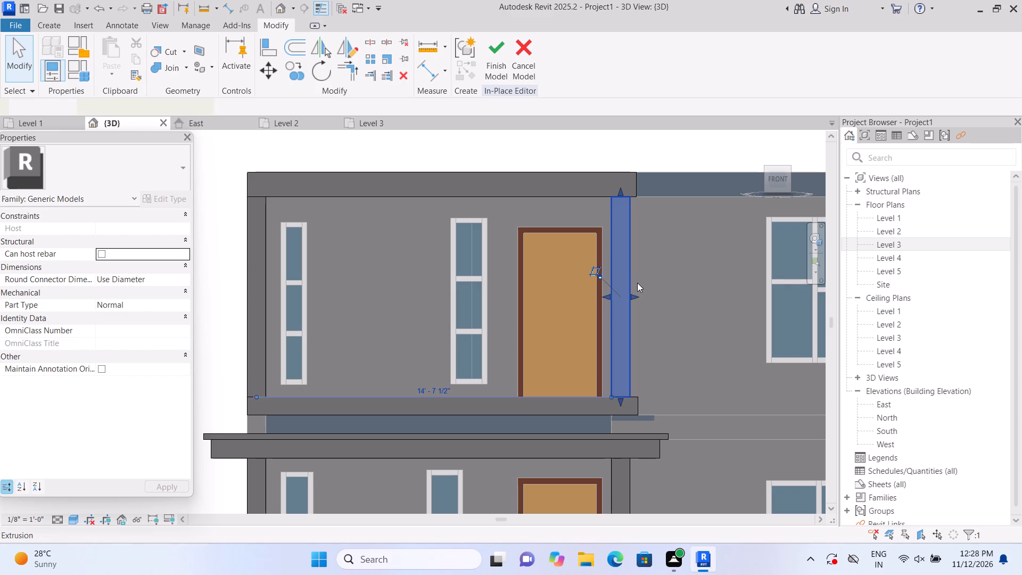
click(635, 295)
click(638, 298)
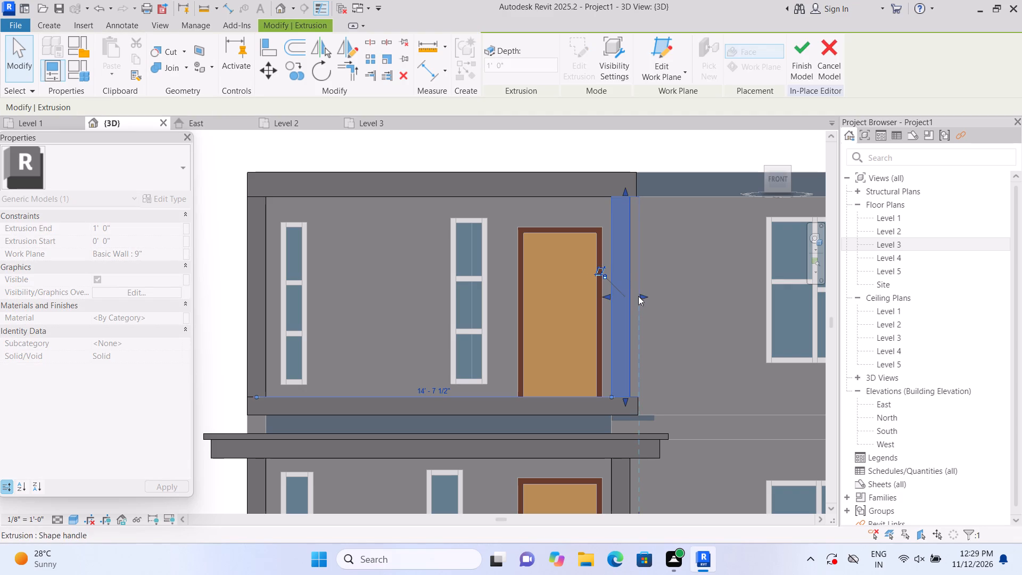
double_click(652, 147)
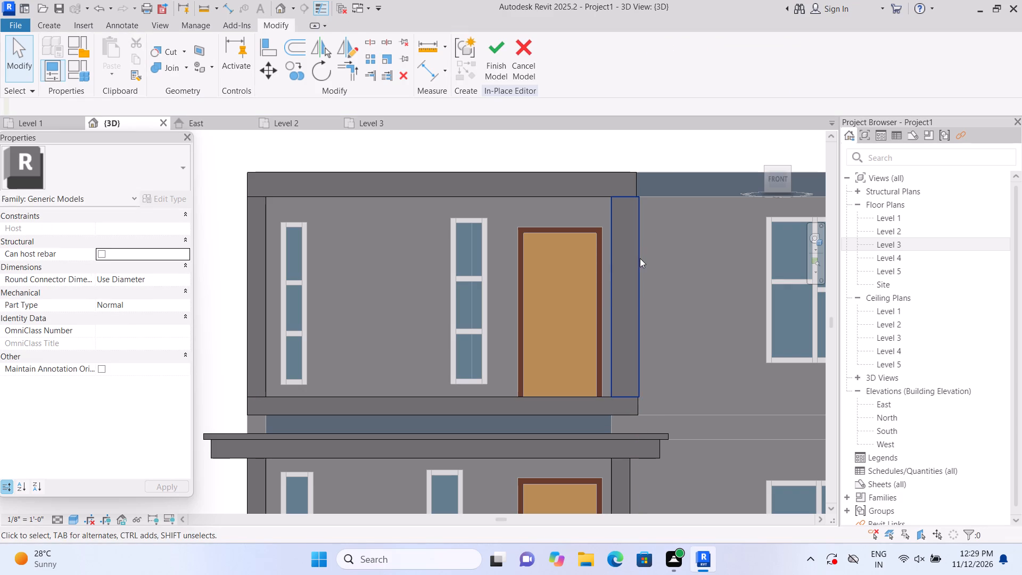
Pull in the outer edge of the pier beside the upper door to align with the wall face below.
click(640, 258)
click(607, 297)
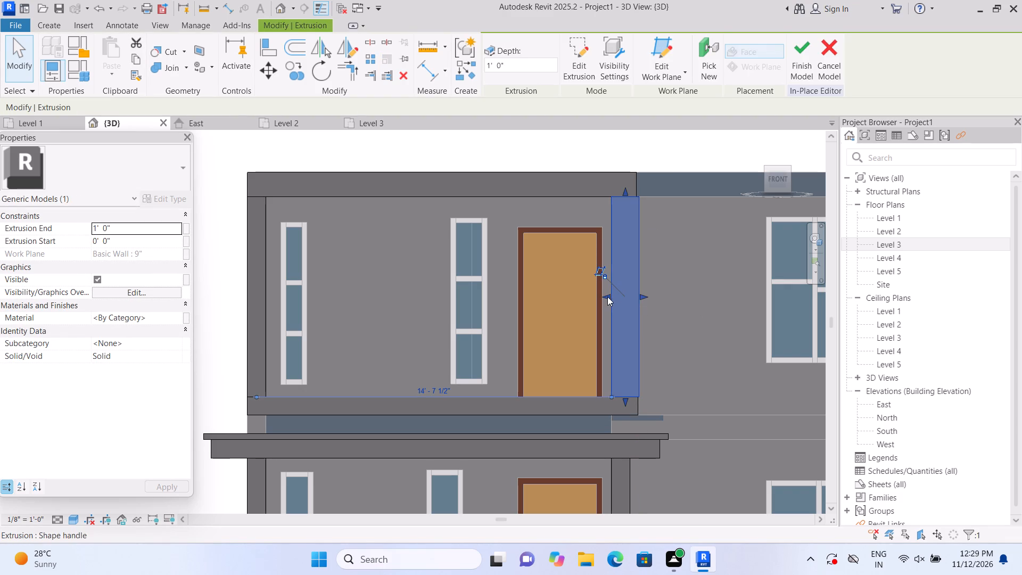
drag(643, 293, 628, 290)
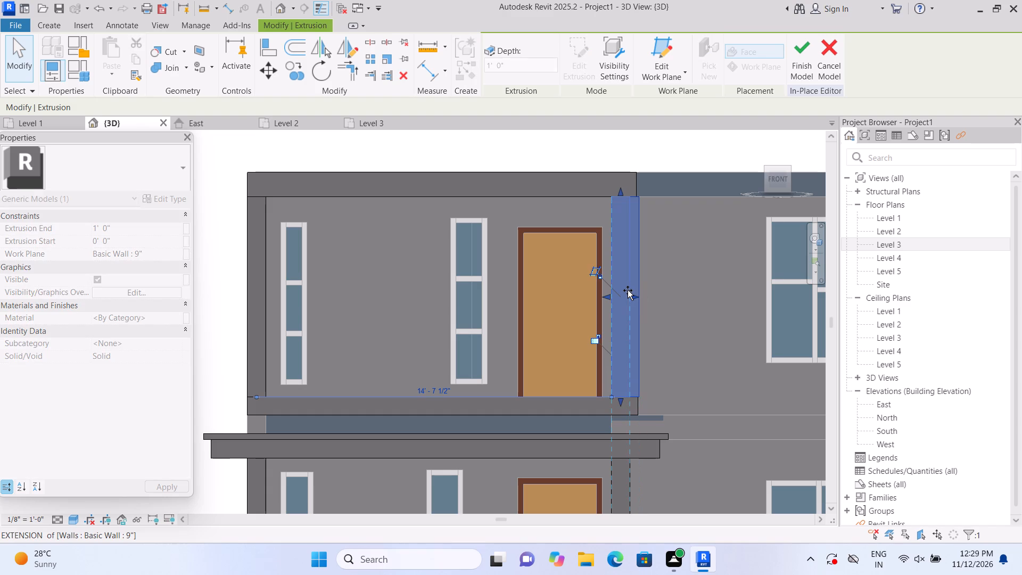
drag(628, 290, 630, 290)
click(630, 290)
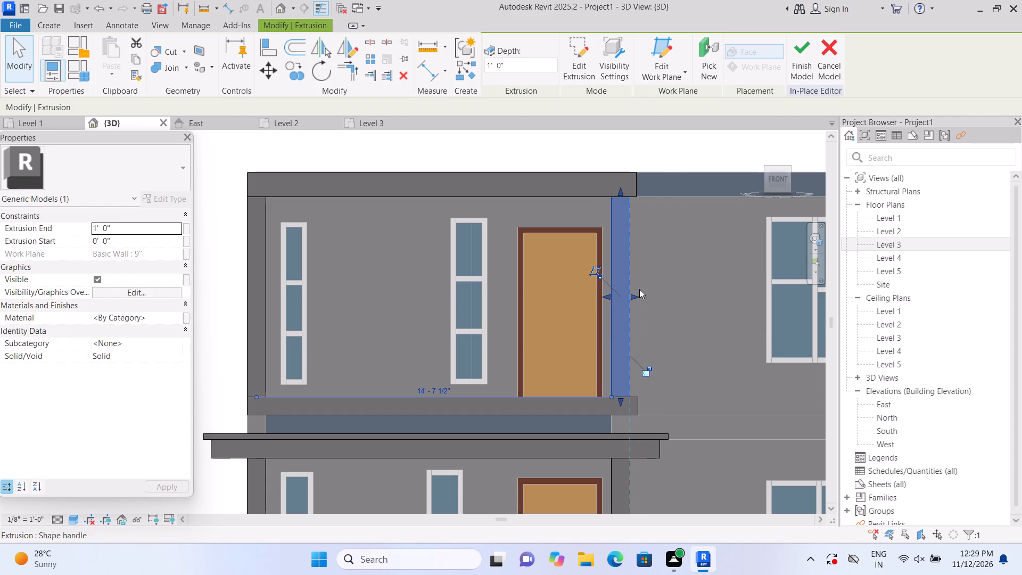
click(632, 299)
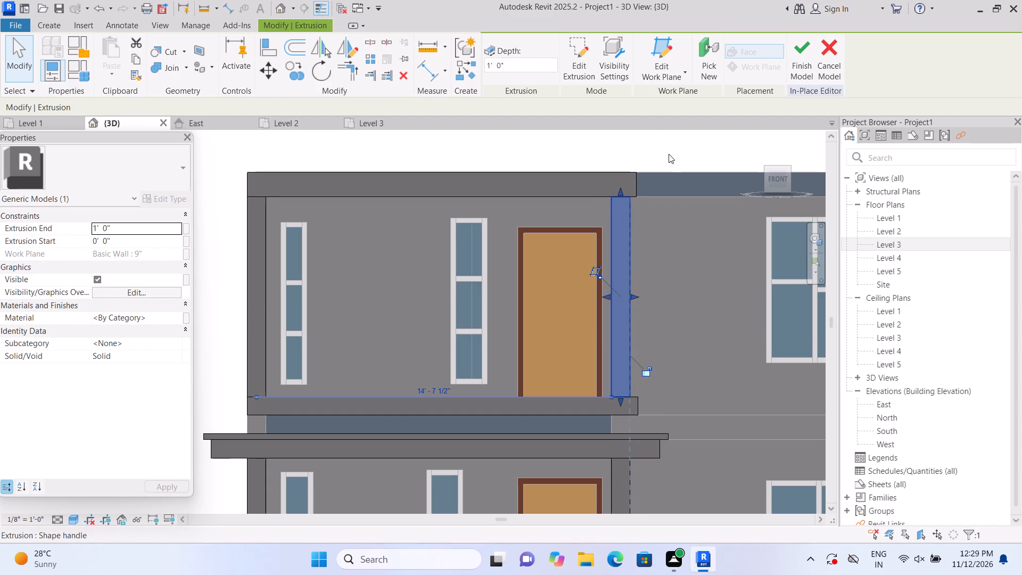
click(669, 154)
Shorten the roof band's end on the upper door side to align with the pier's outer edge.
scroll(662, 180, up, 1)
click(630, 185)
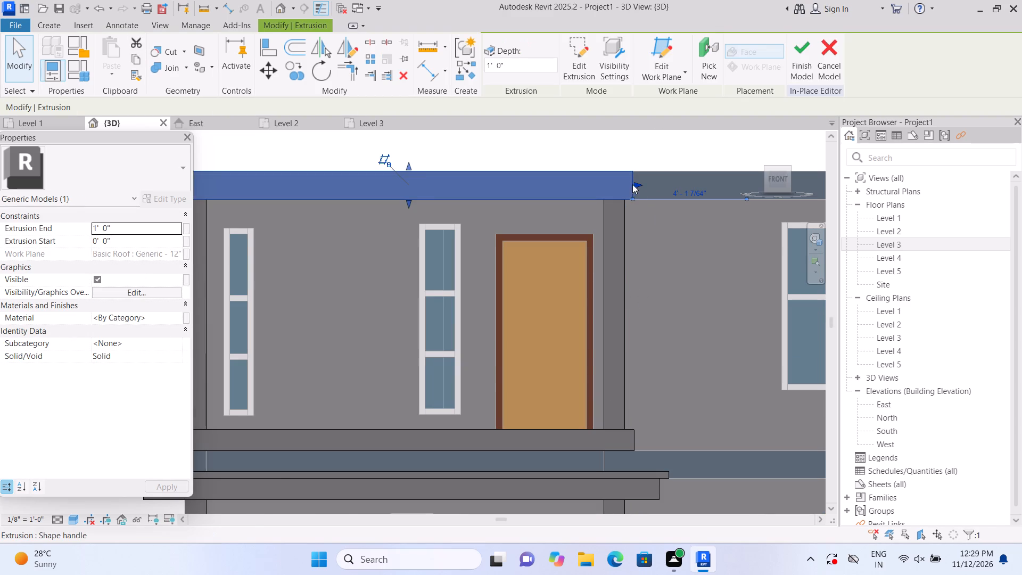
scroll(644, 188, down, 2)
scroll(641, 190, up, 1)
drag(639, 185, 639, 185)
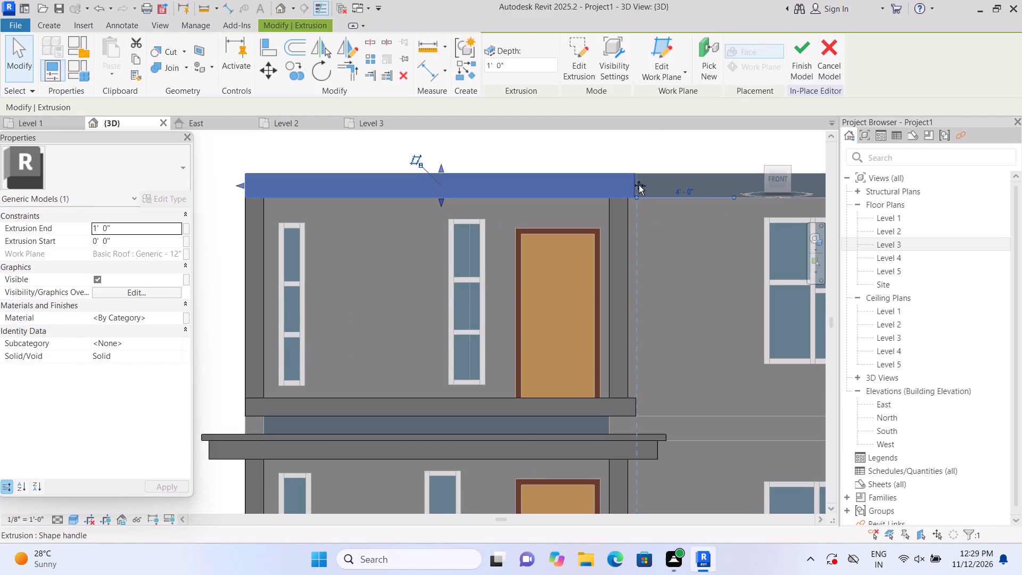
drag(639, 185, 633, 187)
click(633, 187)
click(644, 168)
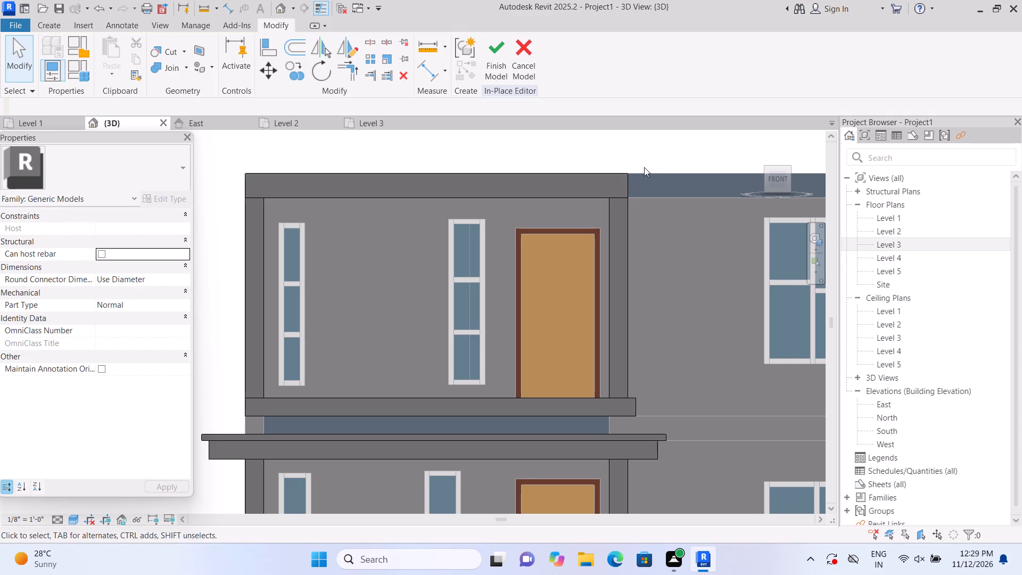
Shorten the lower strip above the canopy on the upper door side to align with the pier's outer edge.
scroll(644, 167, down, 1)
scroll(627, 379, up, 3)
click(631, 381)
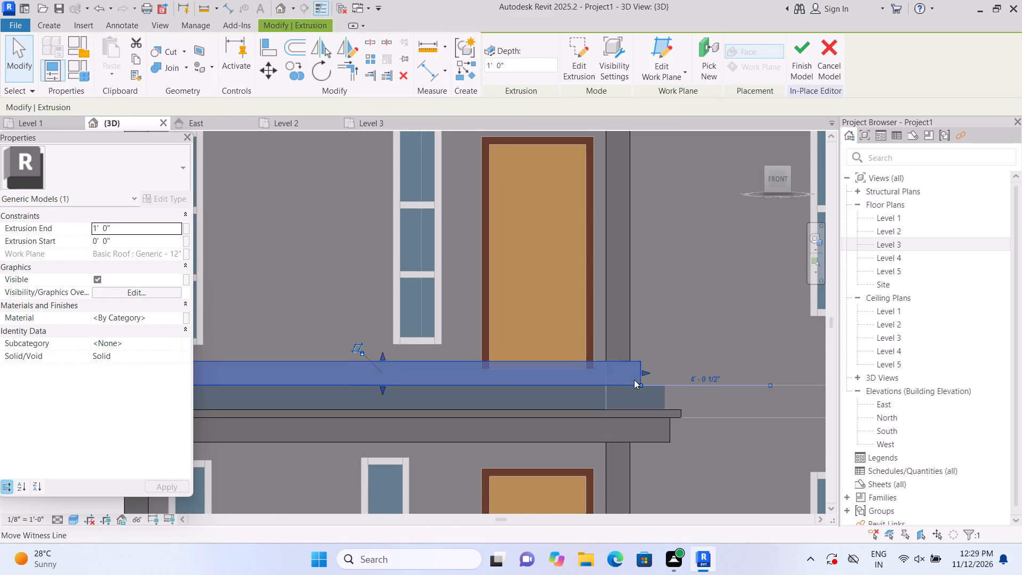
scroll(634, 380, up, 1)
drag(641, 371, 630, 367)
scroll(641, 355, down, 5)
click(545, 162)
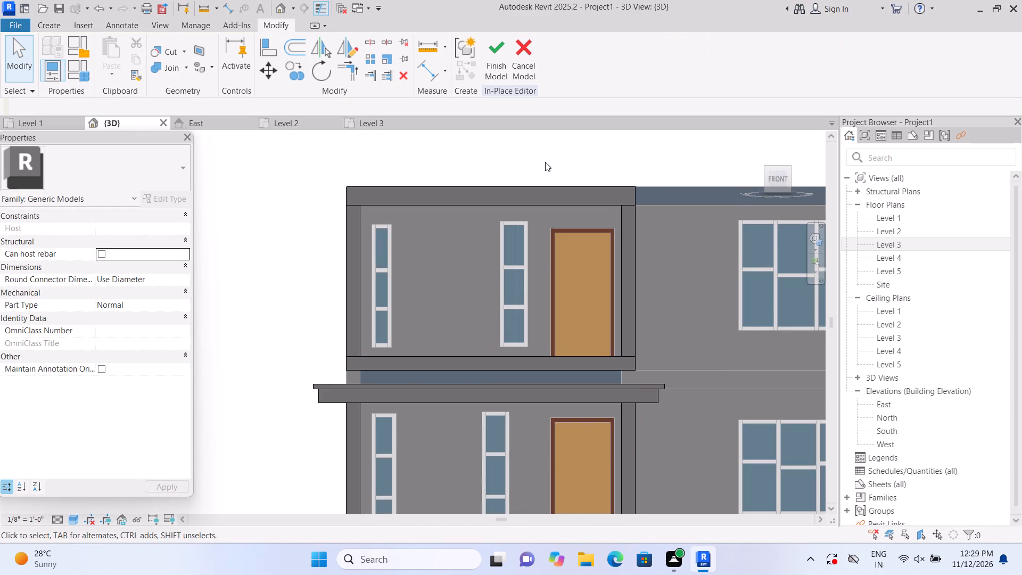
Stretch the lower strip's front face forward over the canopy to a depth of about 3'-7".
click(754, 136)
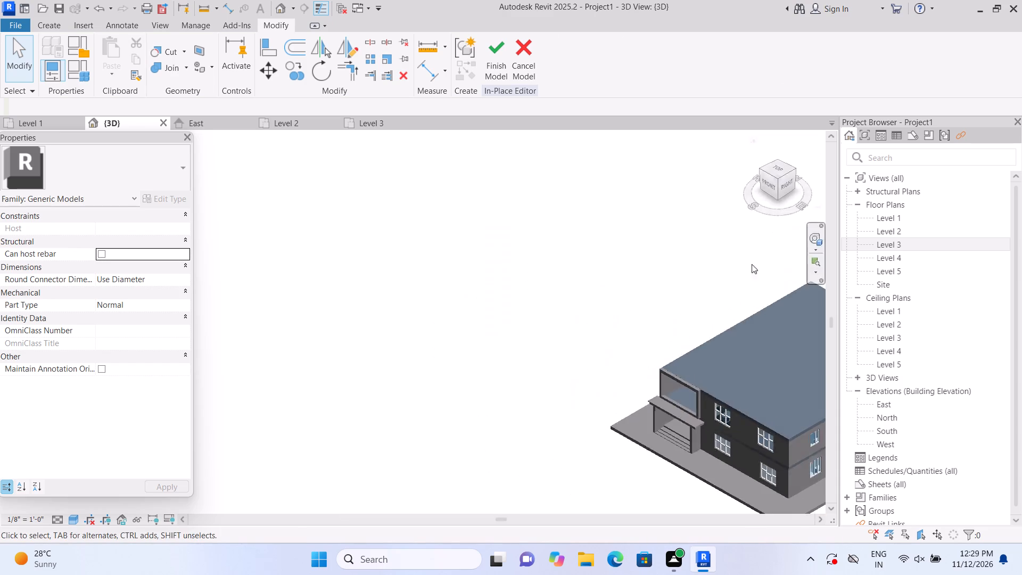
scroll(236, 450, up, 1)
scroll(420, 457, down, 1)
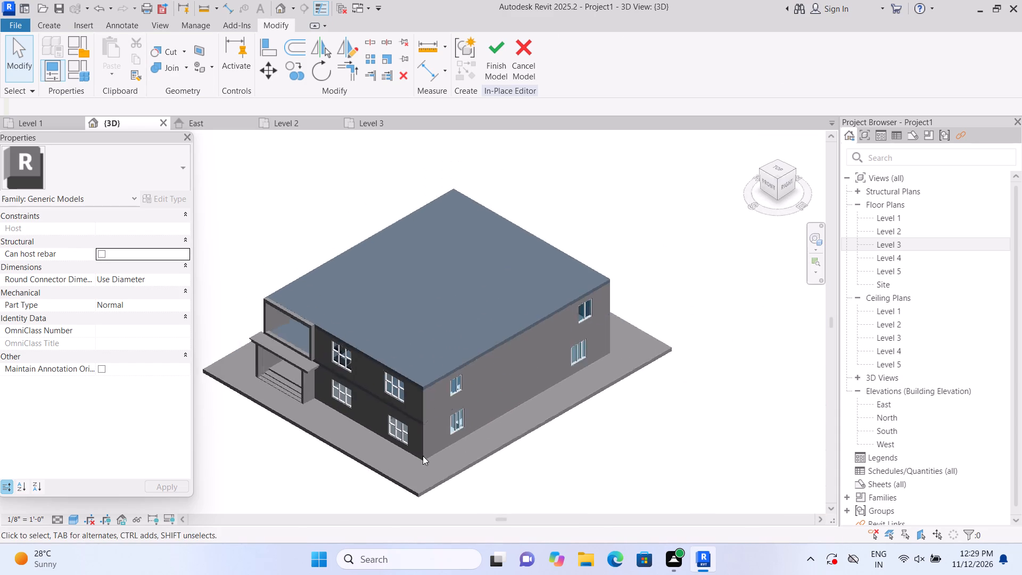
scroll(423, 456, down, 1)
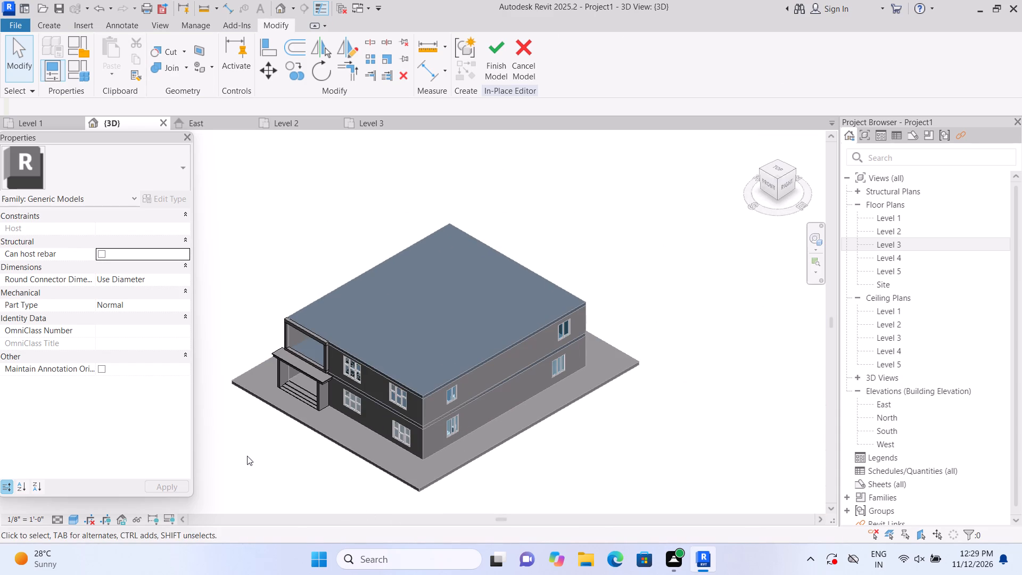
middle_drag(245, 455, 391, 469)
scroll(406, 457, up, 3)
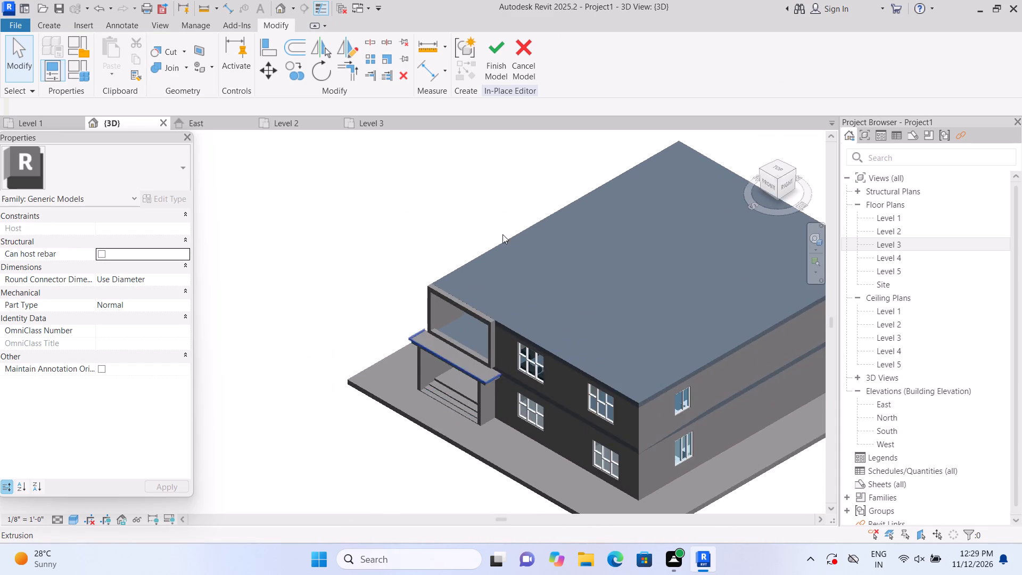
scroll(502, 234, up, 2)
scroll(449, 388, up, 5)
scroll(499, 440, up, 1)
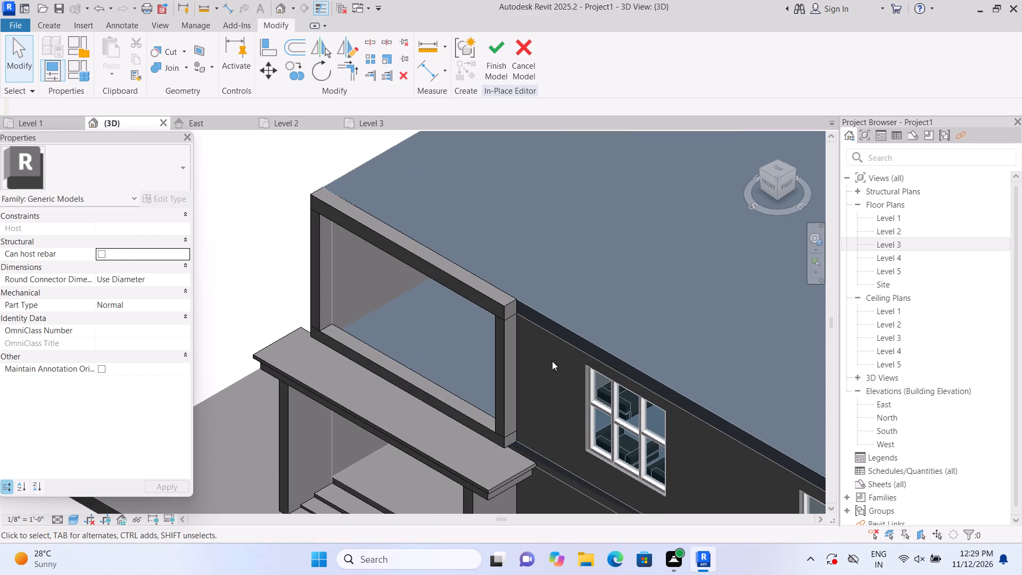
scroll(522, 412, up, 1)
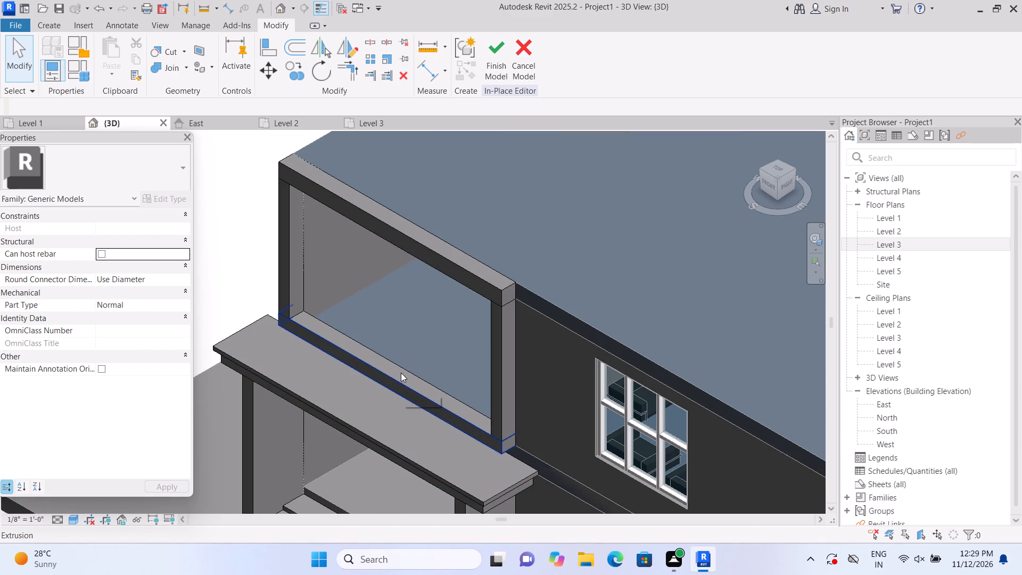
click(406, 368)
scroll(406, 369, up, 1)
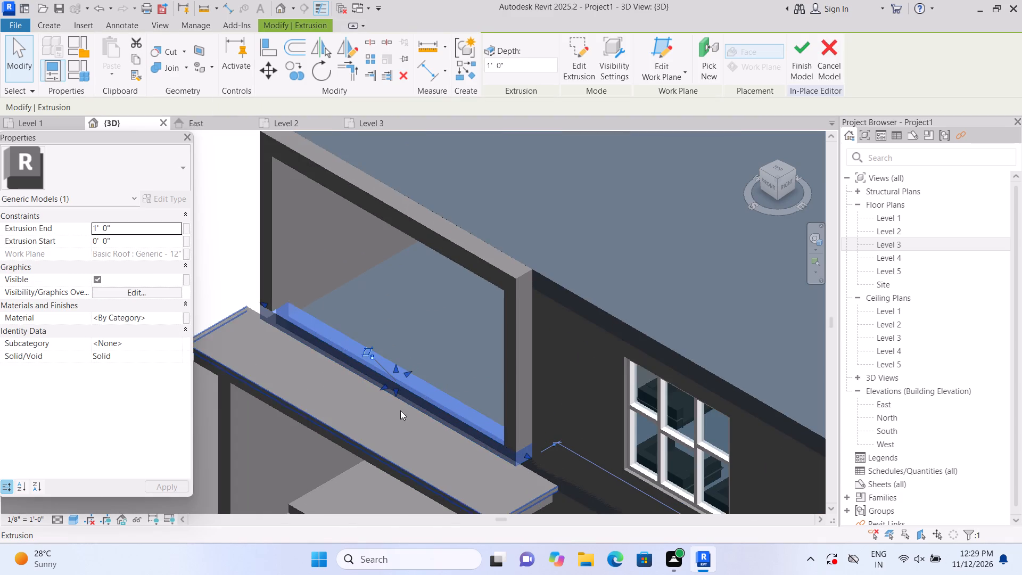
drag(384, 384, 367, 402)
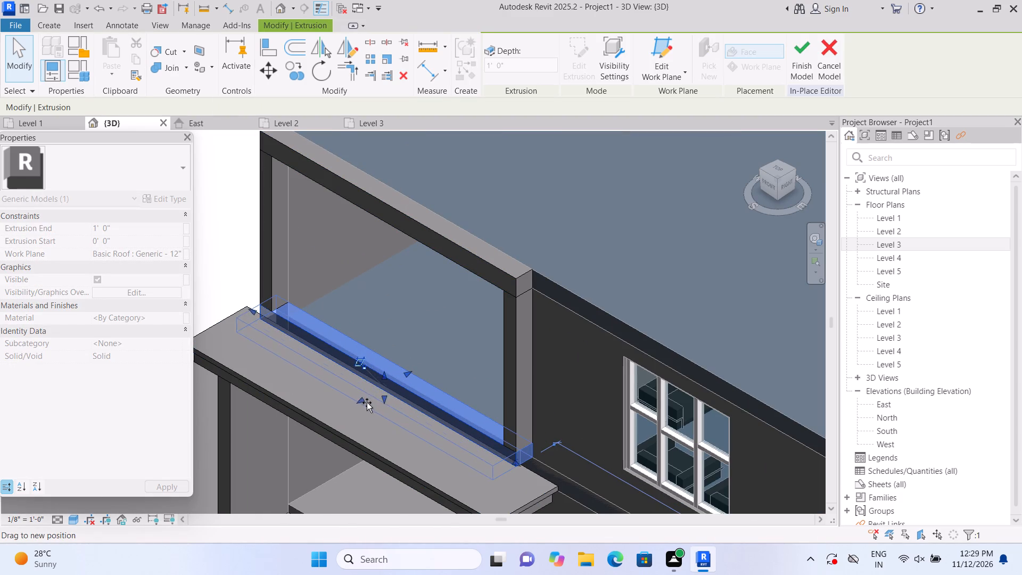
drag(367, 402, 352, 414)
click(352, 414)
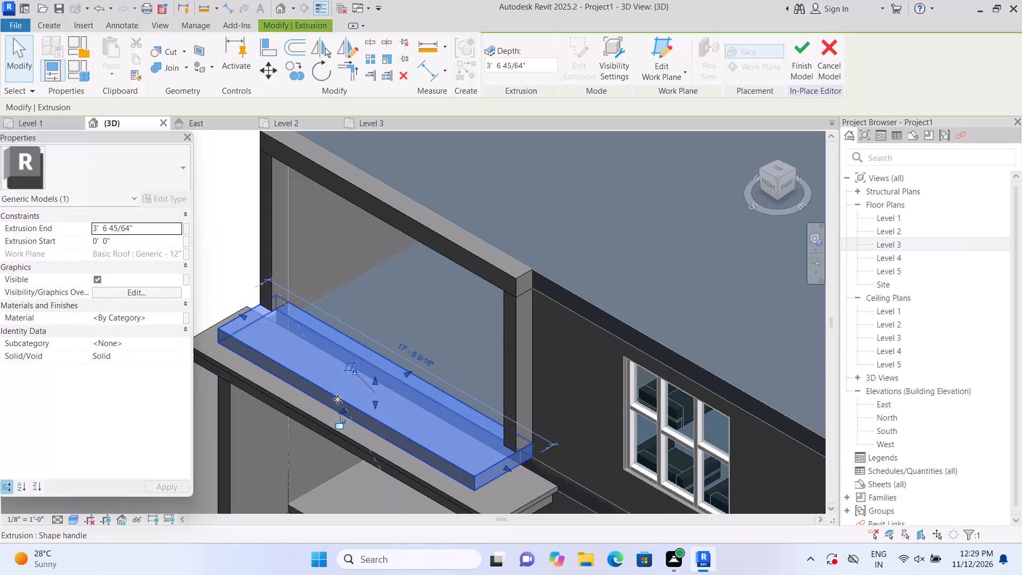
Stretch the front faces of both upper-storey piers forward to align with the lower strip's front edge.
click(269, 240)
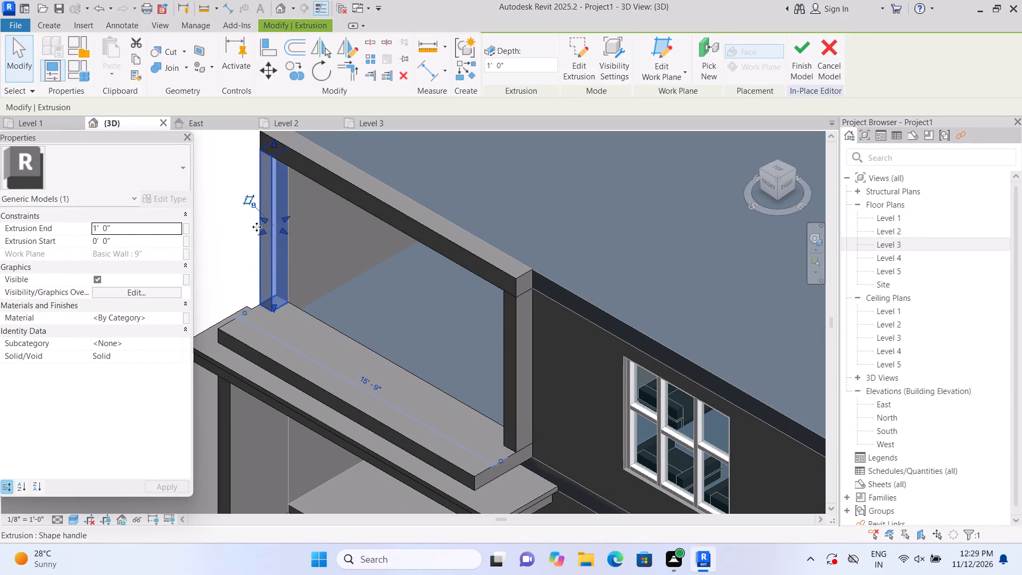
drag(261, 232, 232, 260)
click(232, 260)
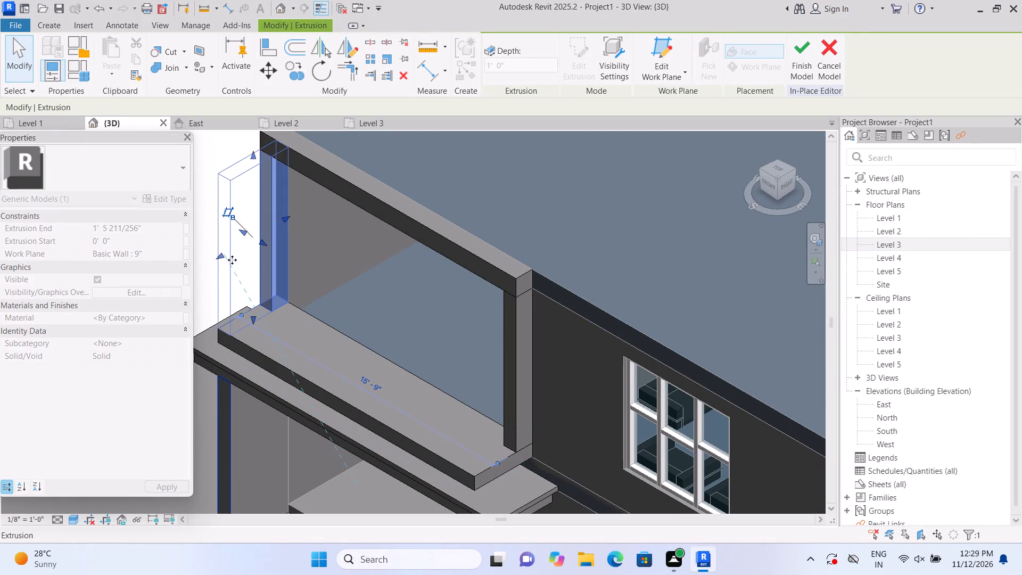
click(513, 375)
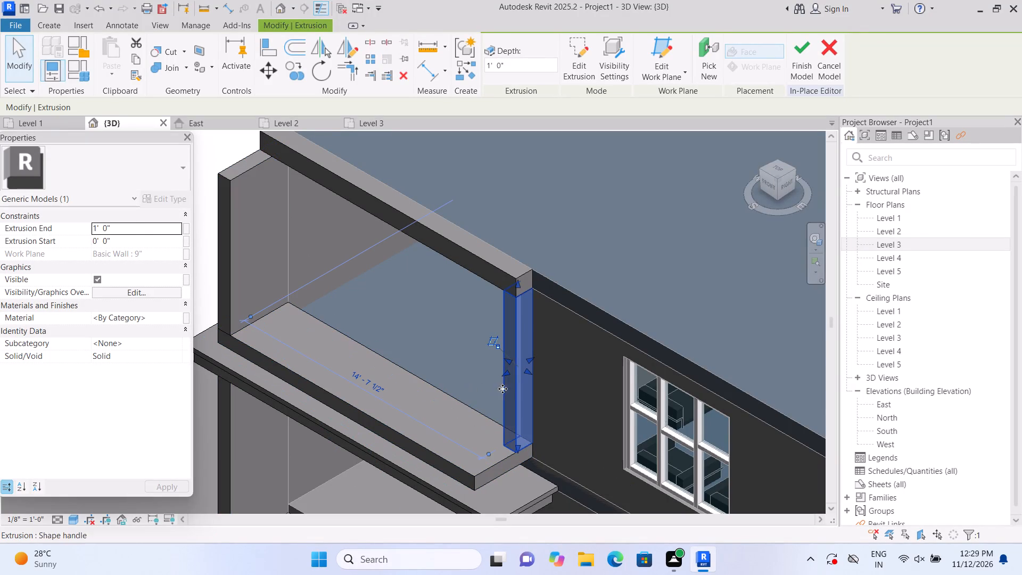
drag(505, 369, 473, 404)
click(473, 404)
Stretch the roof band's front face forward to line up with the front of the two piers.
click(454, 237)
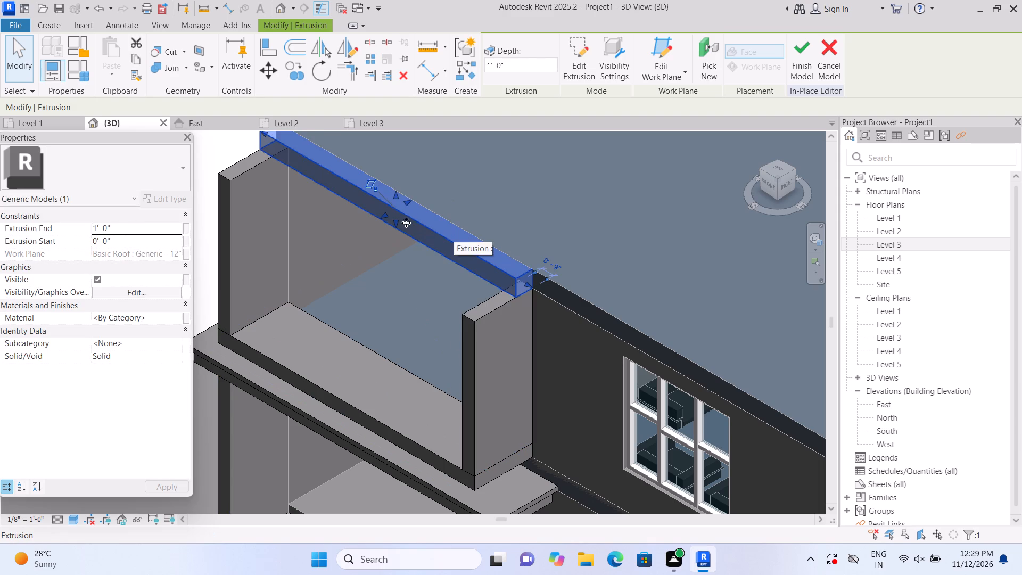
drag(383, 215, 342, 233)
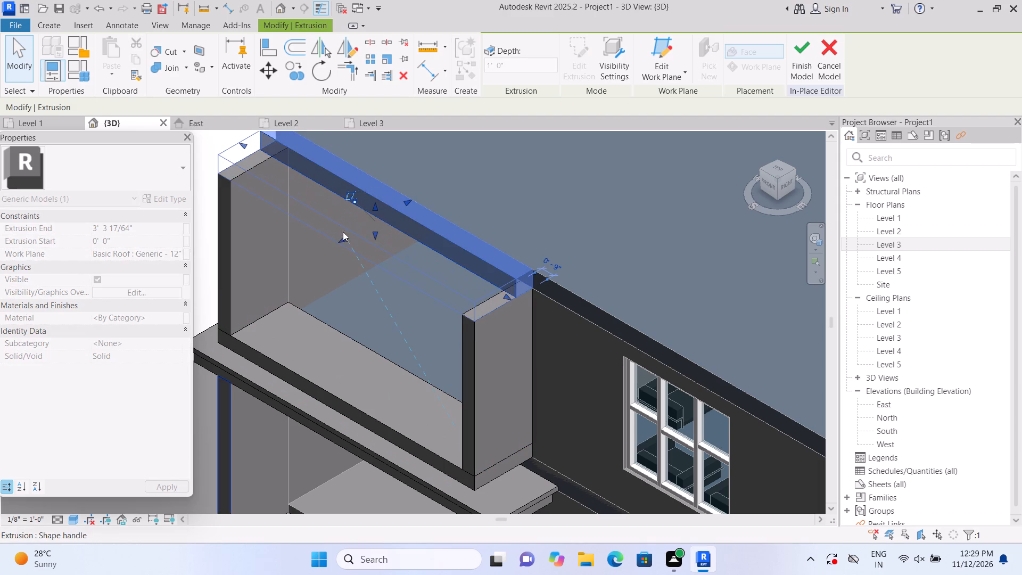
scroll(358, 239, down, 2)
click(219, 237)
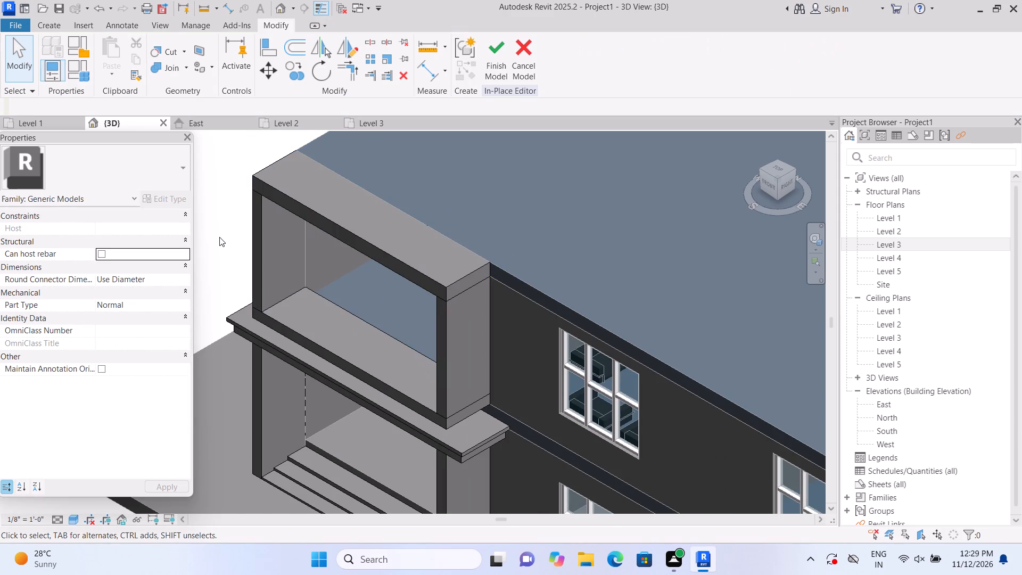
Join the geometry of the roof band, both piers and the lower strip into one continuous upper-storey frame.
scroll(219, 237, down, 2)
scroll(220, 236, up, 2)
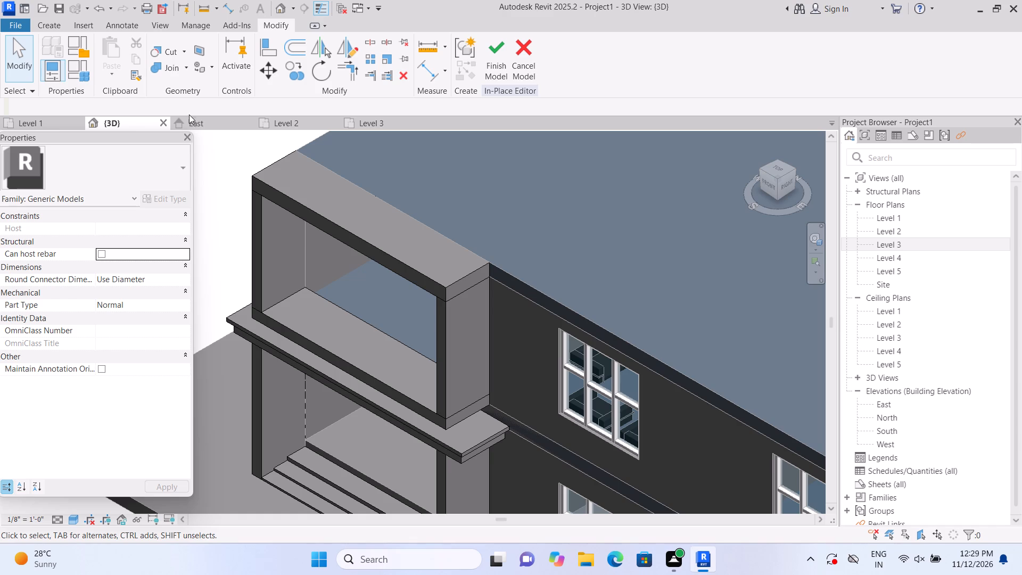
click(187, 69)
click(193, 92)
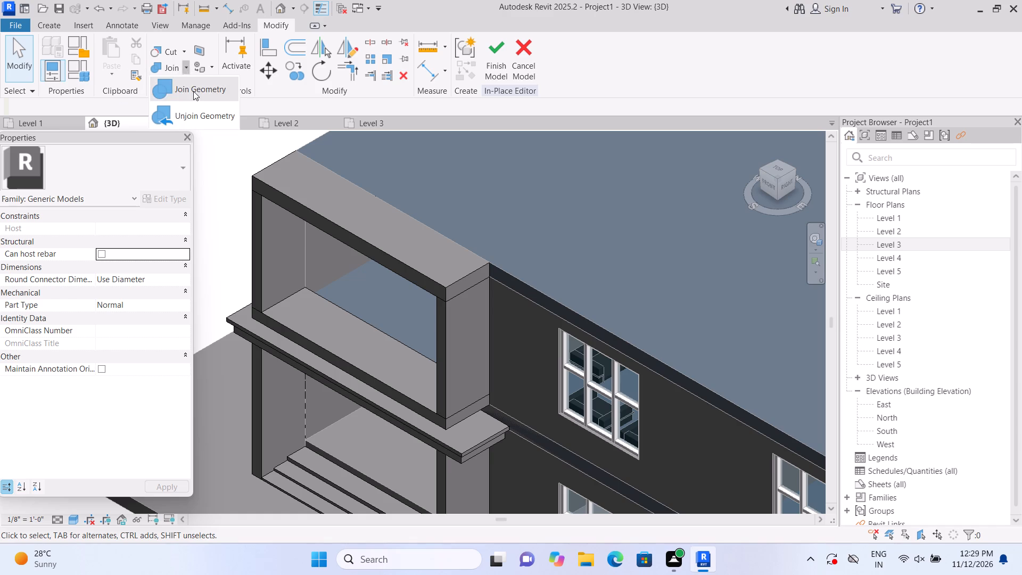
click(374, 254)
click(277, 257)
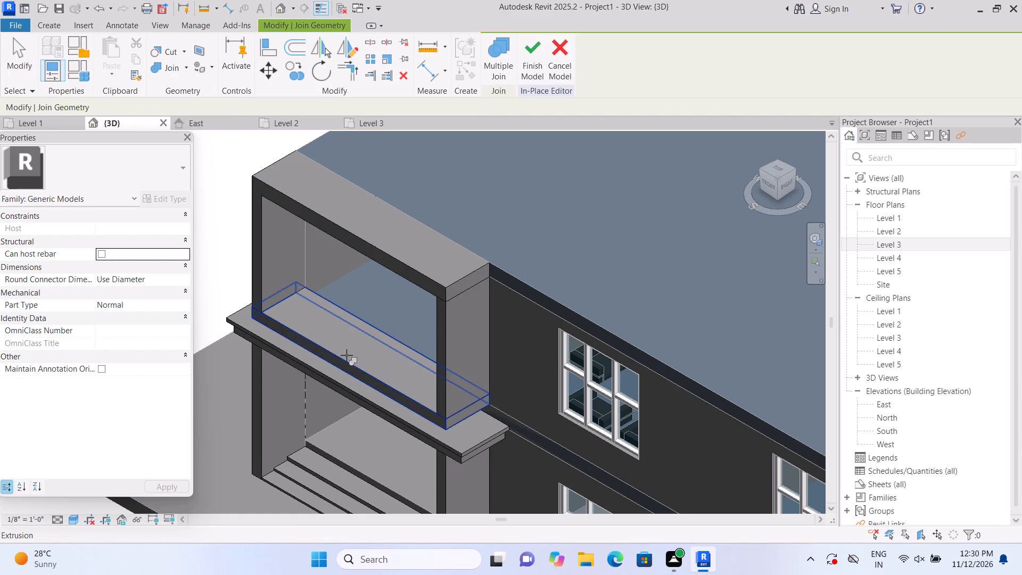
click(347, 355)
click(441, 343)
click(421, 264)
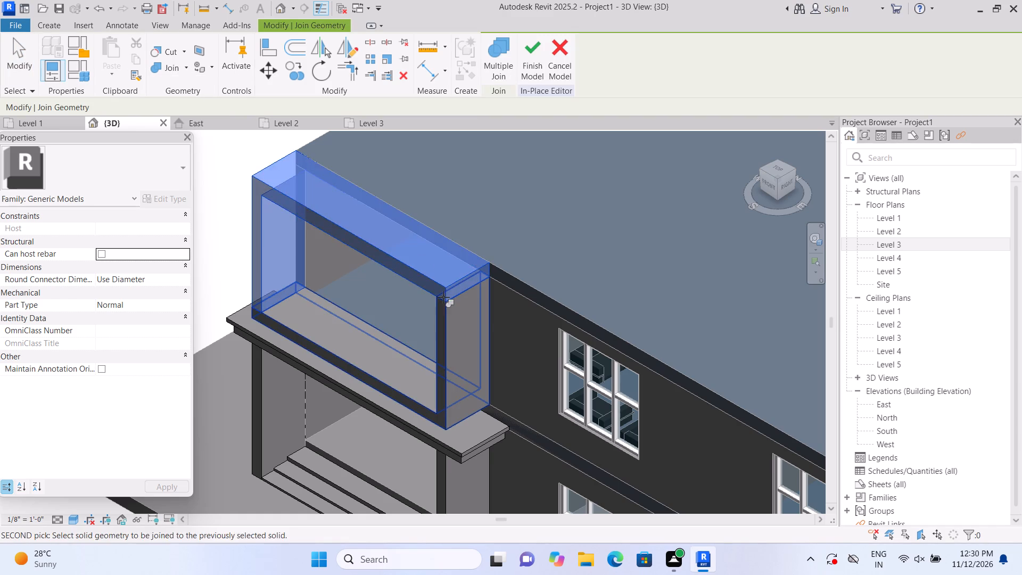
click(465, 329)
scroll(553, 330, down, 1)
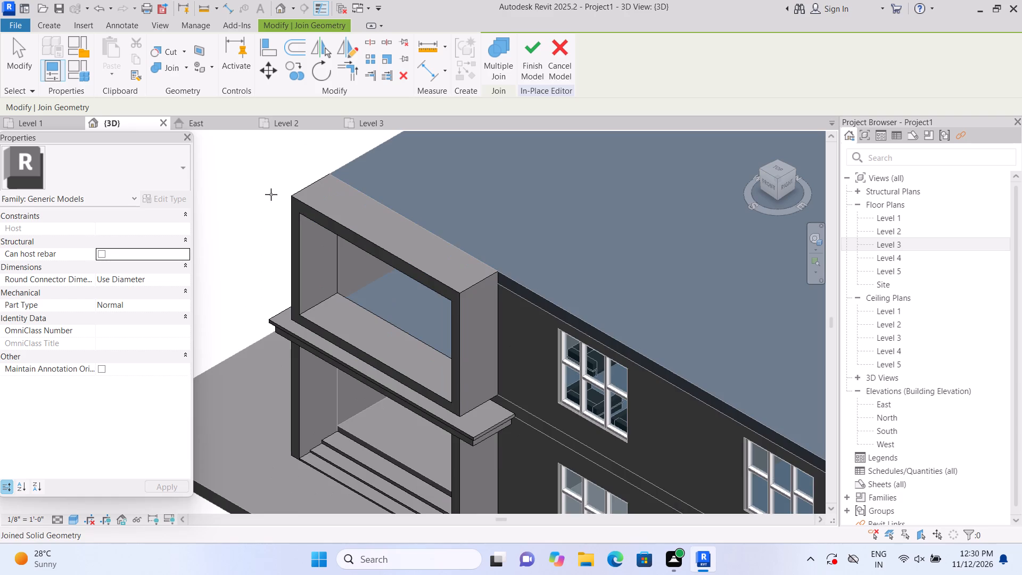
scroll(263, 175, up, 2)
scroll(263, 175, down, 7)
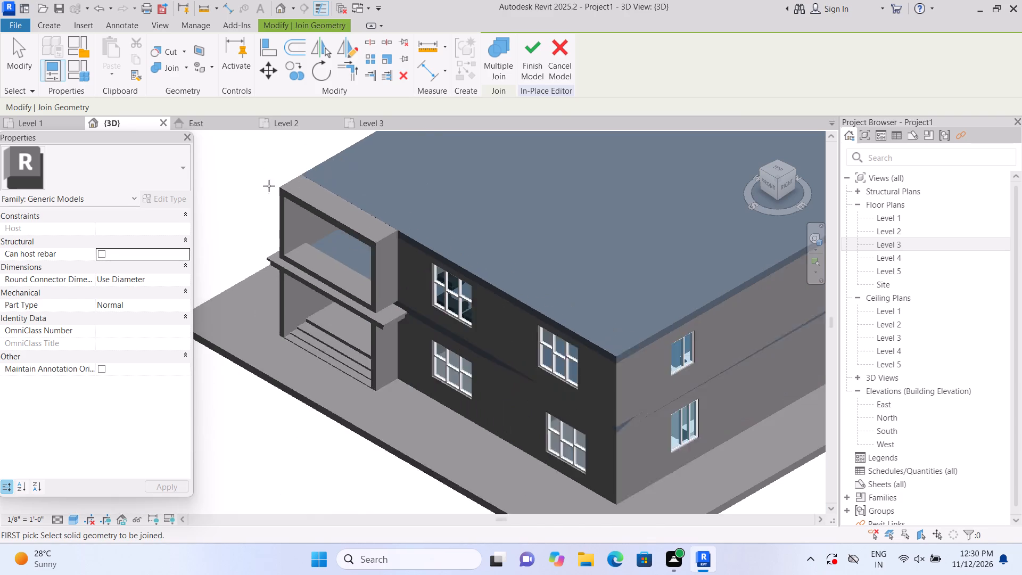
middle_drag(341, 473, 308, 432)
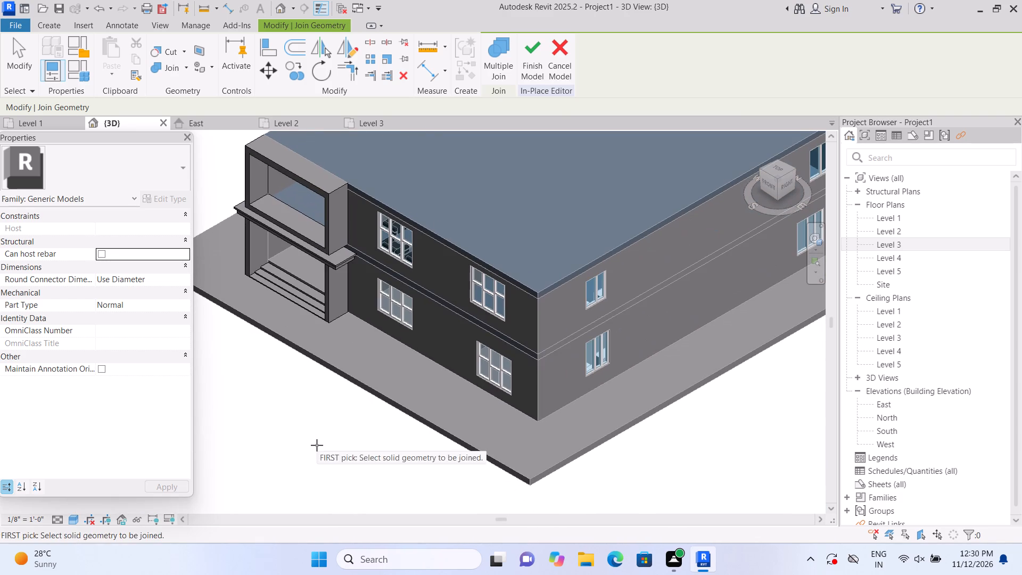
key(Escape)
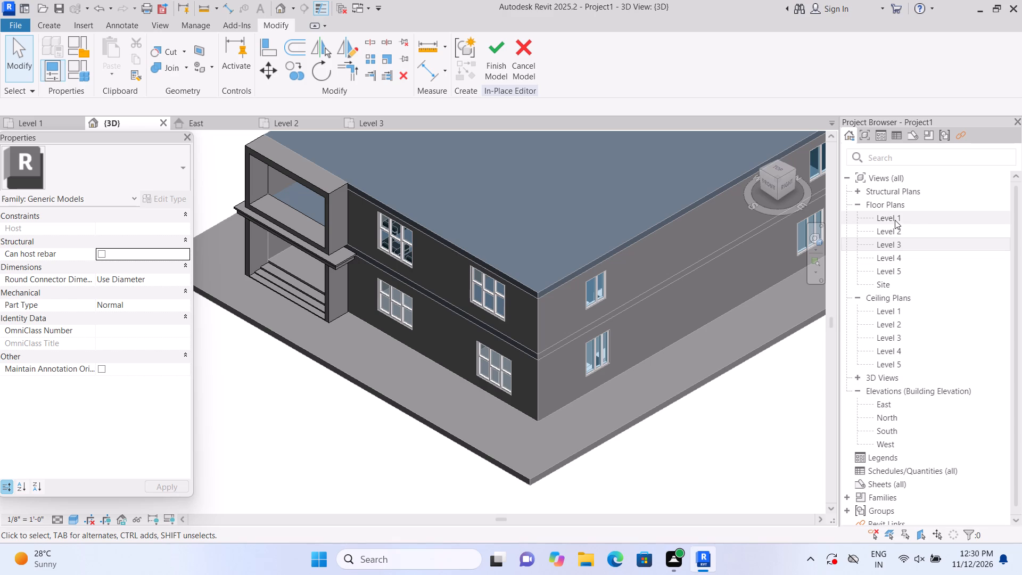
Open the Level 2 floor plan and finish the in-place entrance model.
triple_click(898, 235)
click(898, 235)
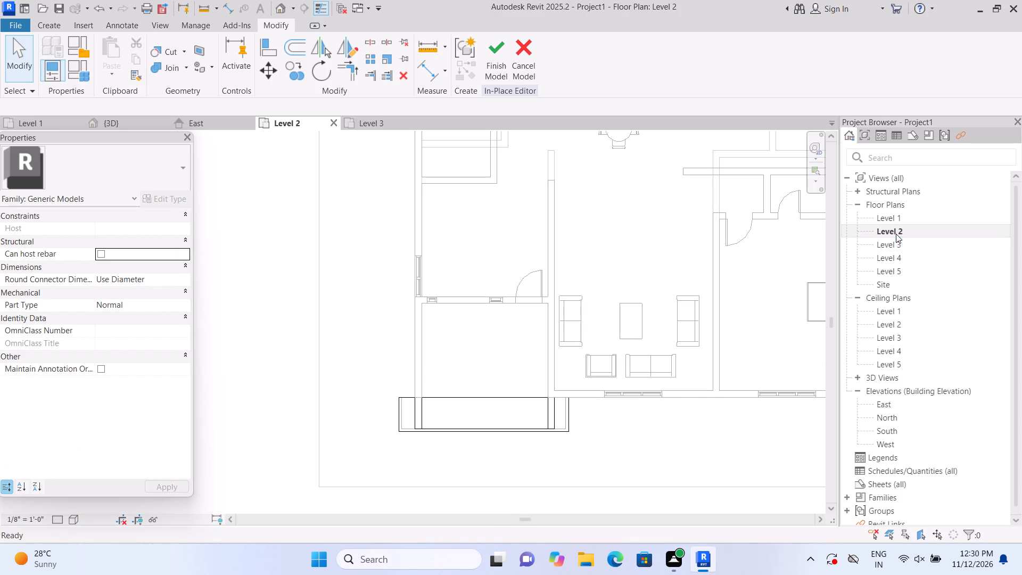
scroll(617, 412, up, 4)
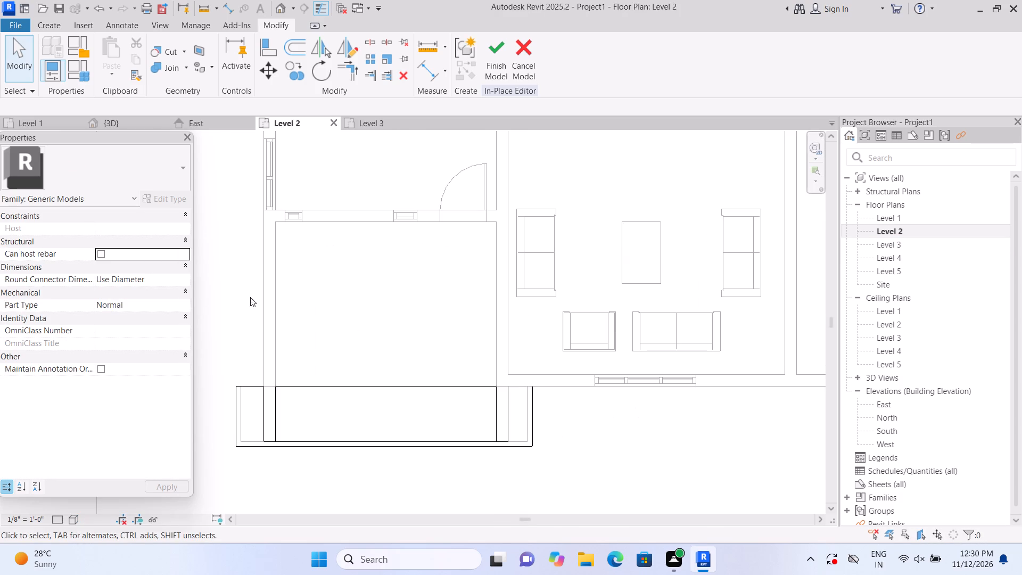
click(51, 25)
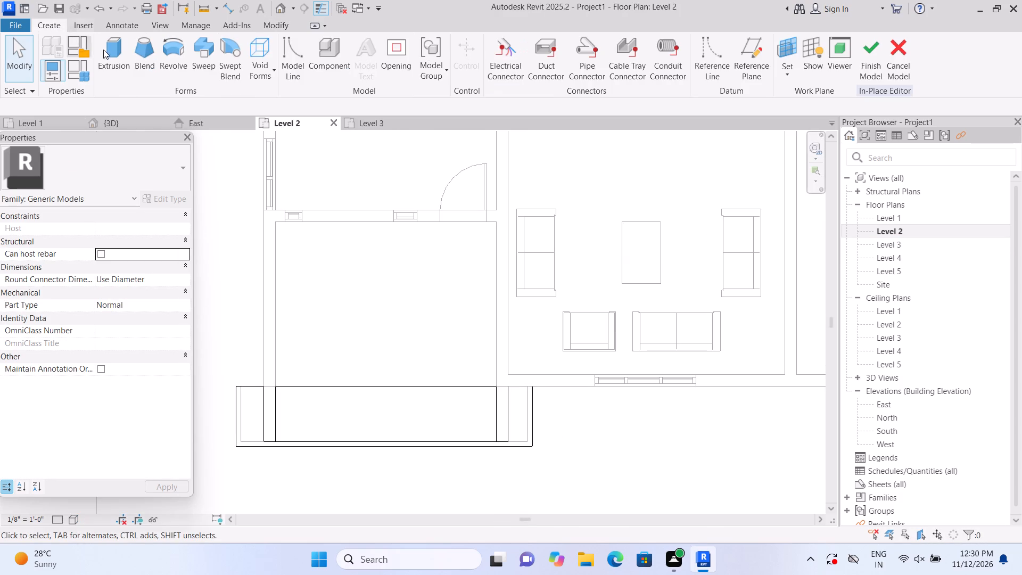
click(875, 72)
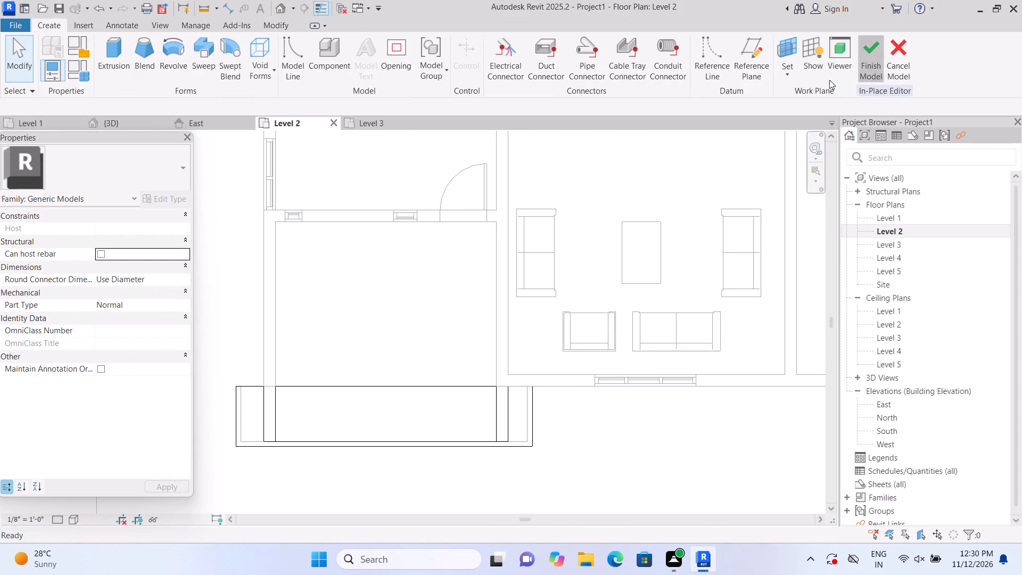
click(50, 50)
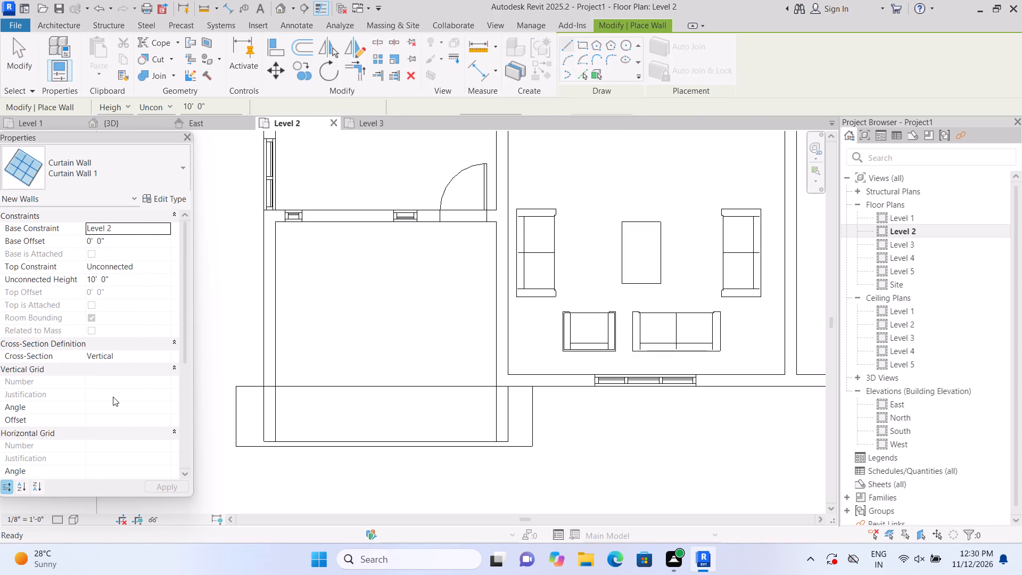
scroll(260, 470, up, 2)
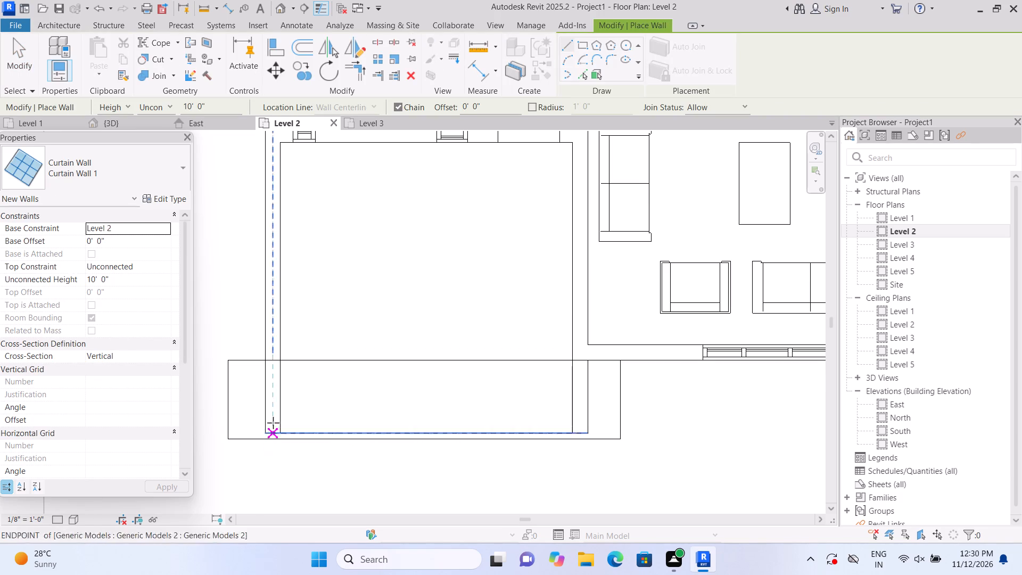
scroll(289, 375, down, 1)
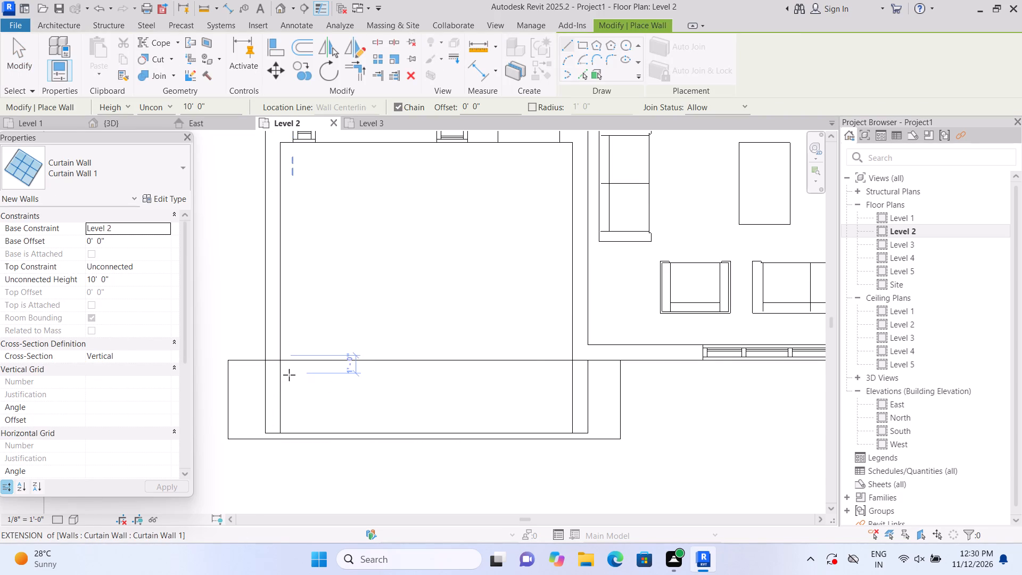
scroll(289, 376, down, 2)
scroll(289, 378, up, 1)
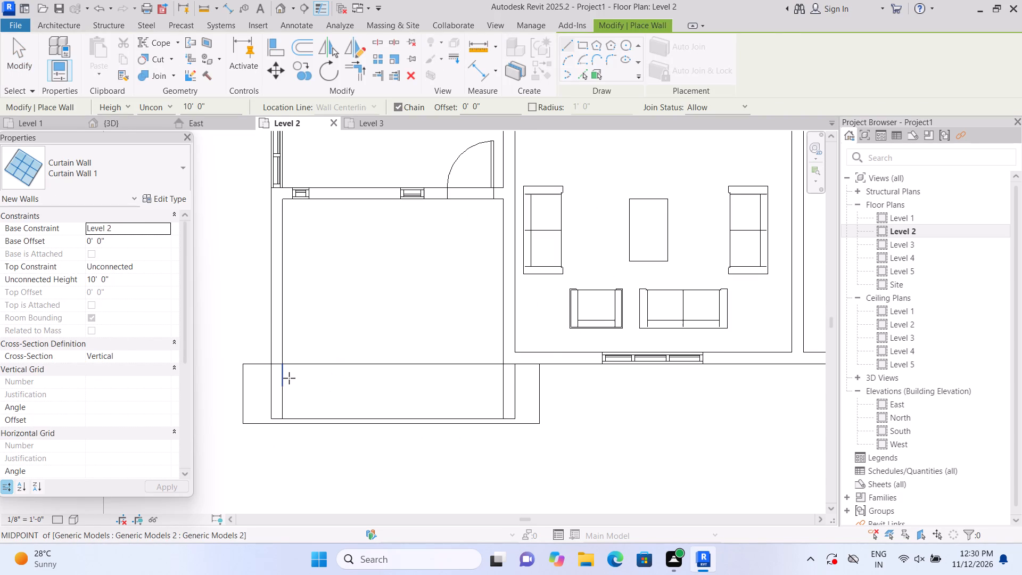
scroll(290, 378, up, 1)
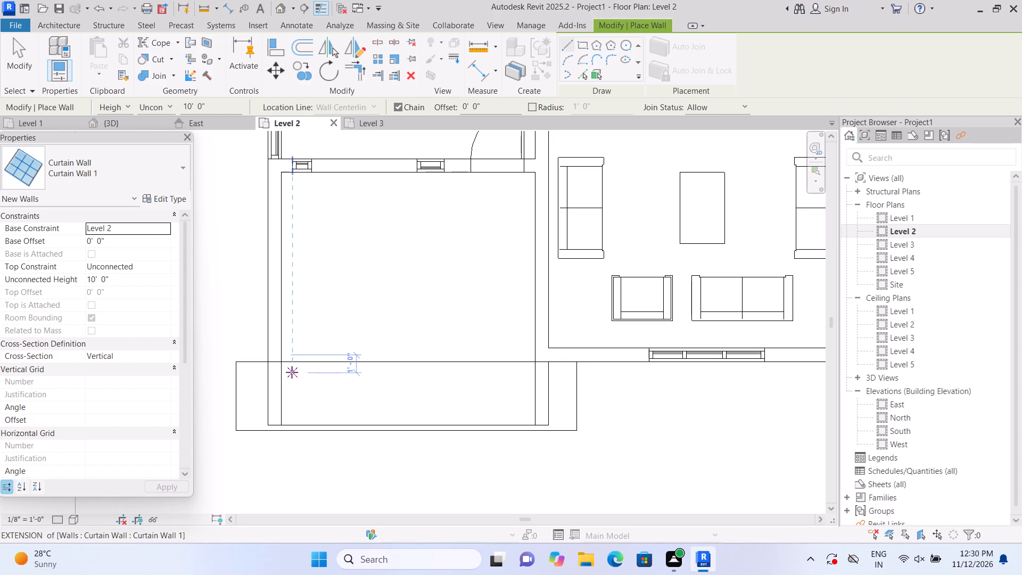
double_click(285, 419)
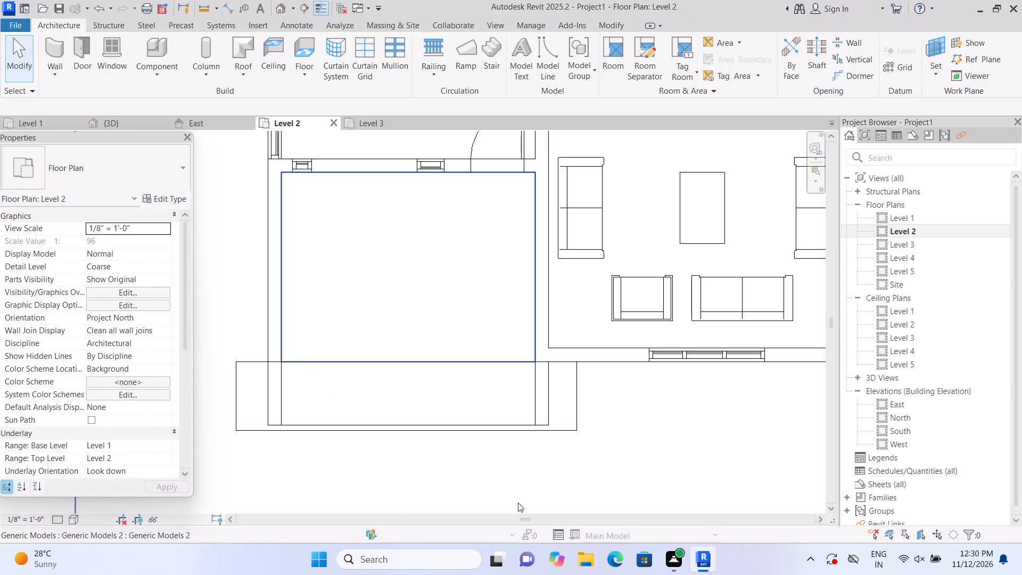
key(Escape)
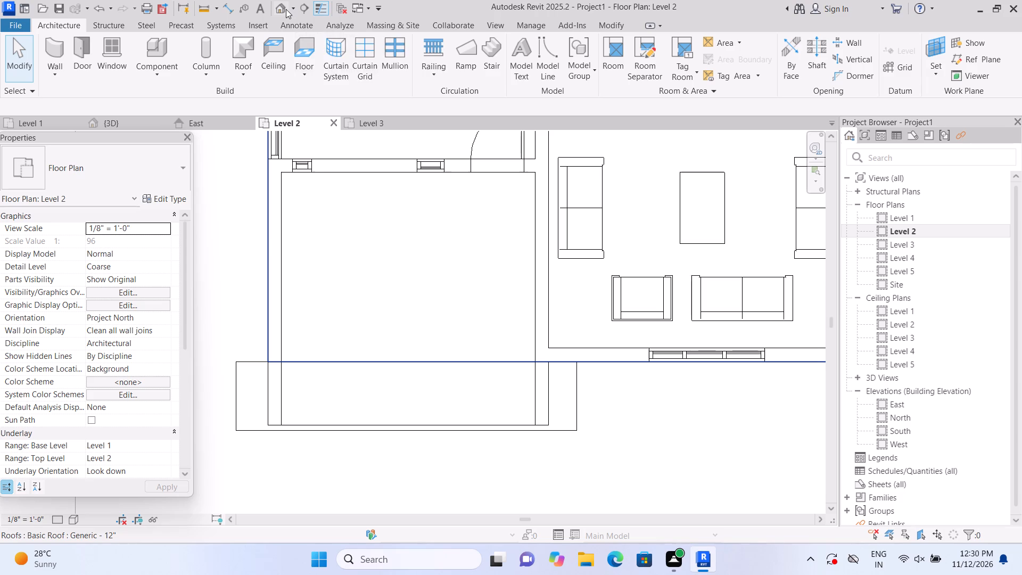
Draw a 14'-3" Curtain Wall 1 on Level 2 between the inner faces of the projecting frame's two piers, near their front edge.
click(56, 40)
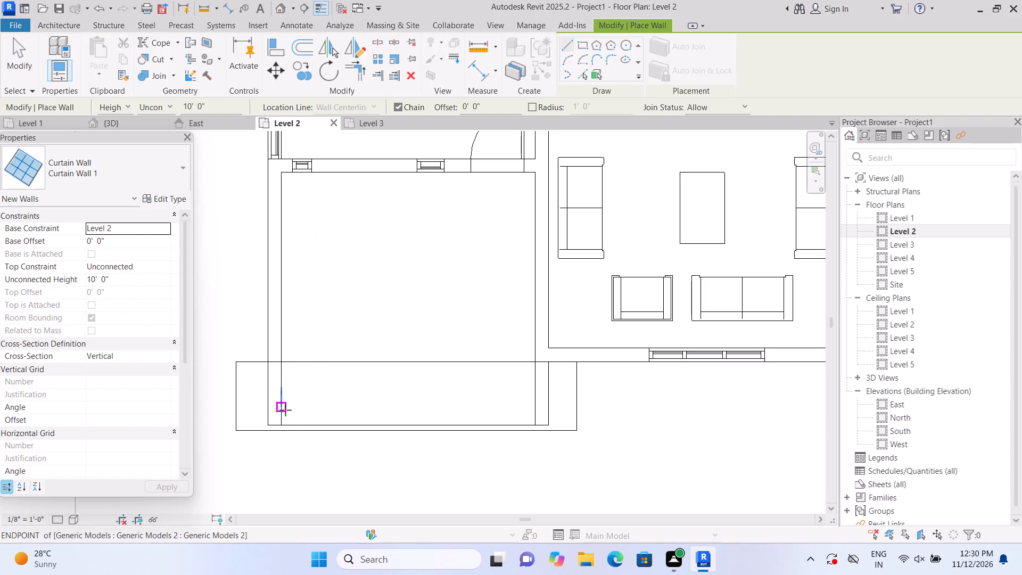
scroll(282, 421, up, 4)
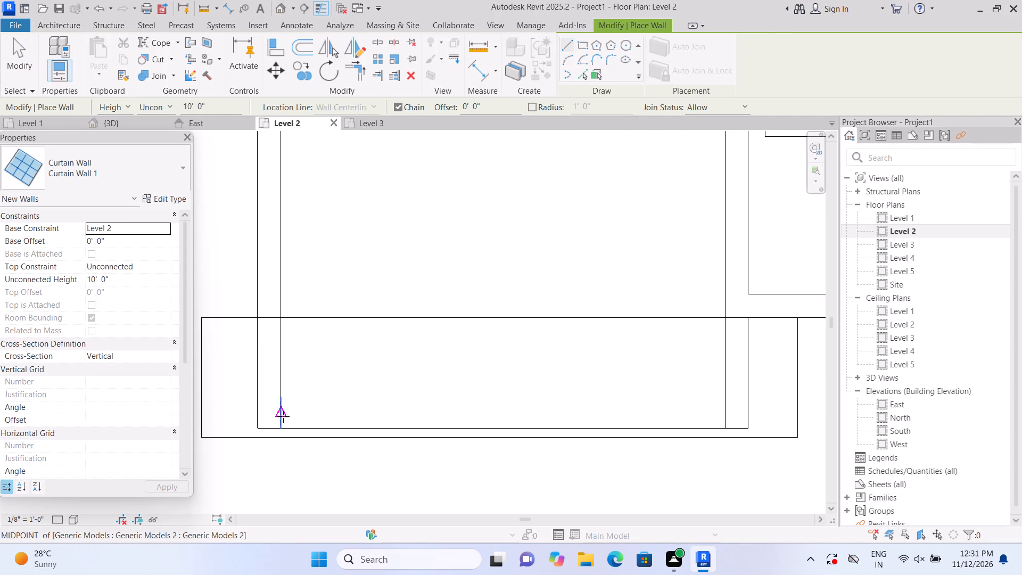
click(283, 416)
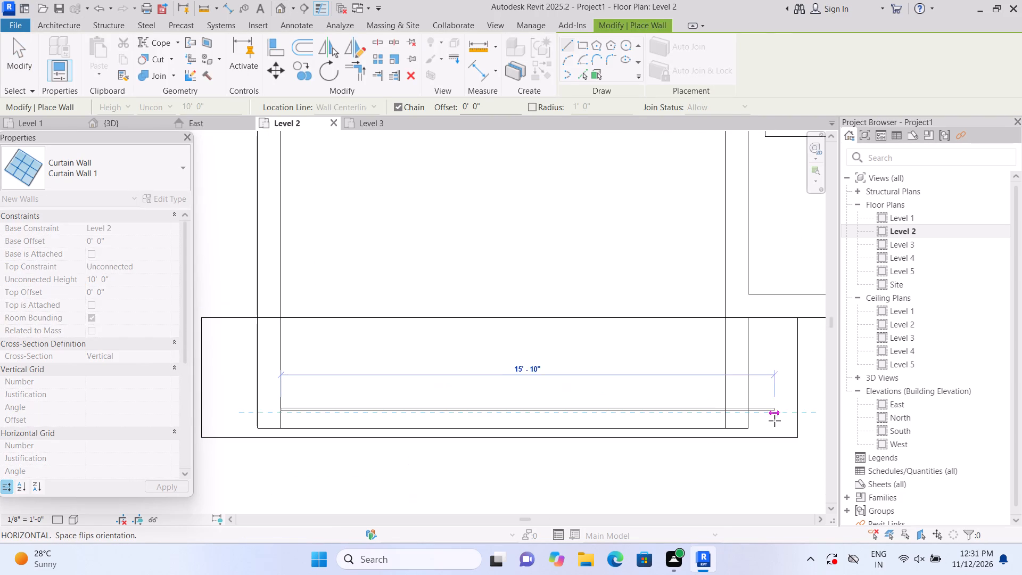
click(721, 414)
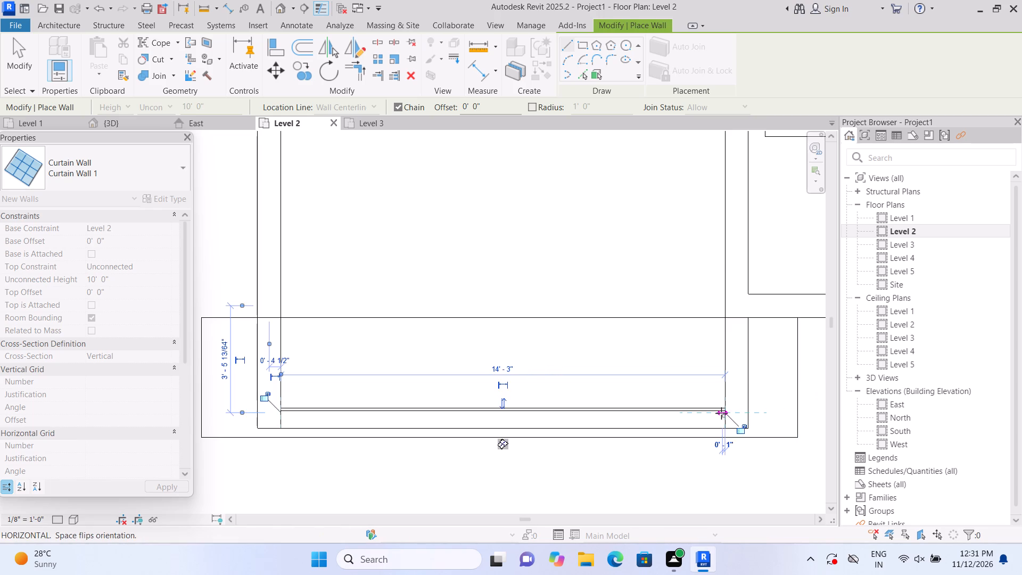
key(Escape)
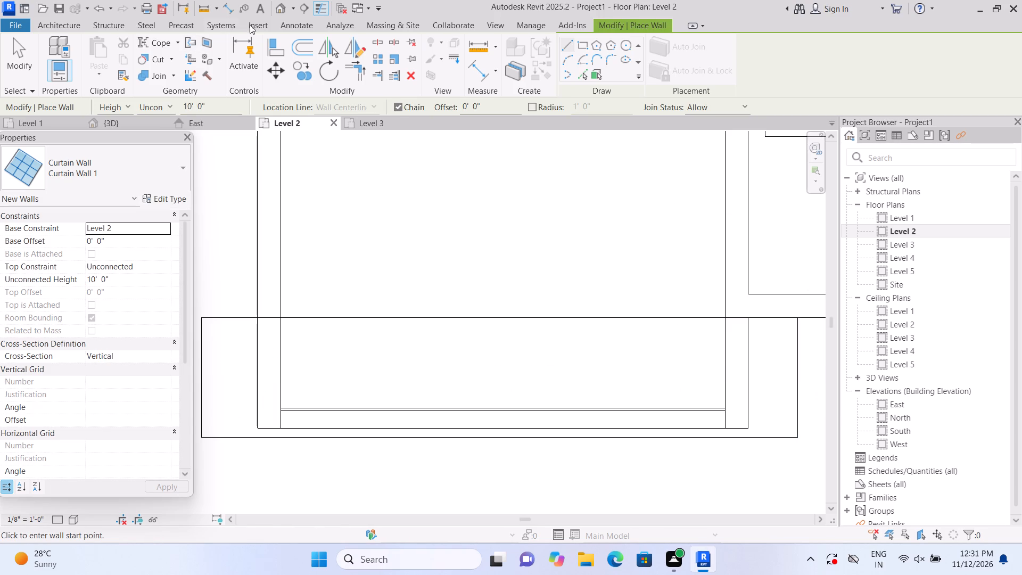
click(277, 6)
scroll(271, 252, up, 1)
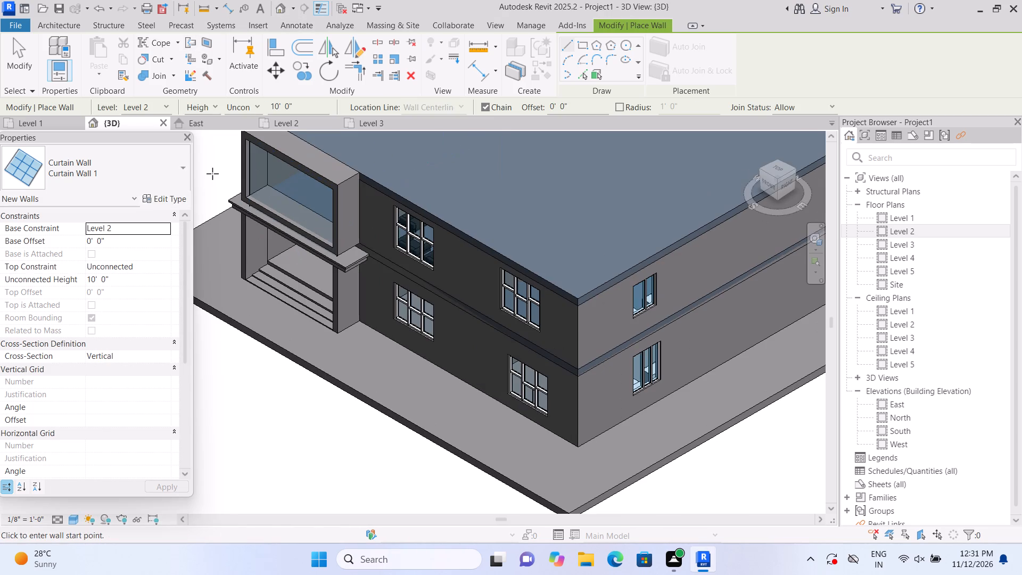
key(Escape)
Raise the base of the curtain wall in the upper-storey frame to an offset of about 1'-0" above Level 2.
scroll(155, 520, up, 1)
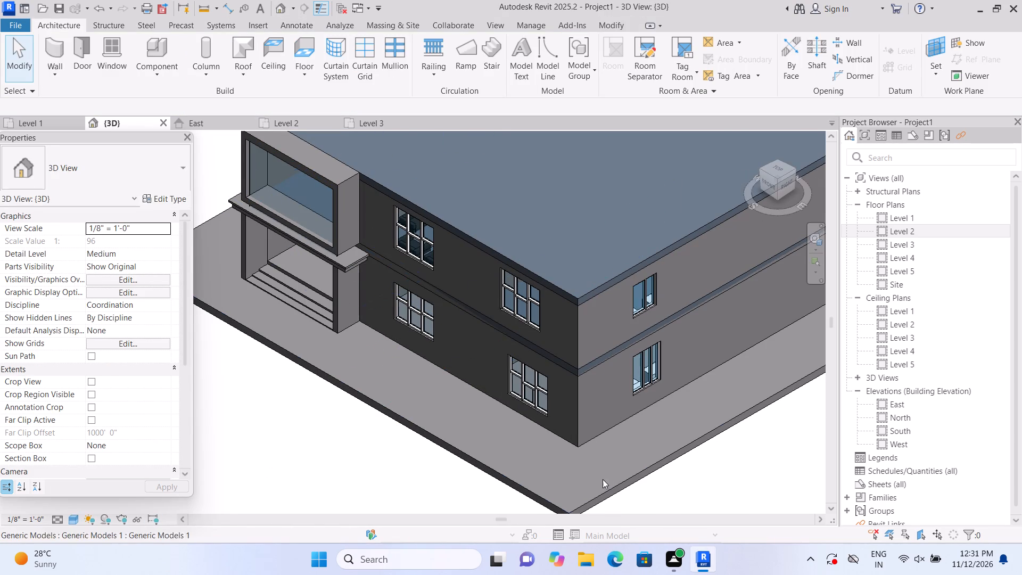
middle_drag(294, 429, 360, 480)
scroll(370, 150, up, 1)
scroll(361, 245, up, 3)
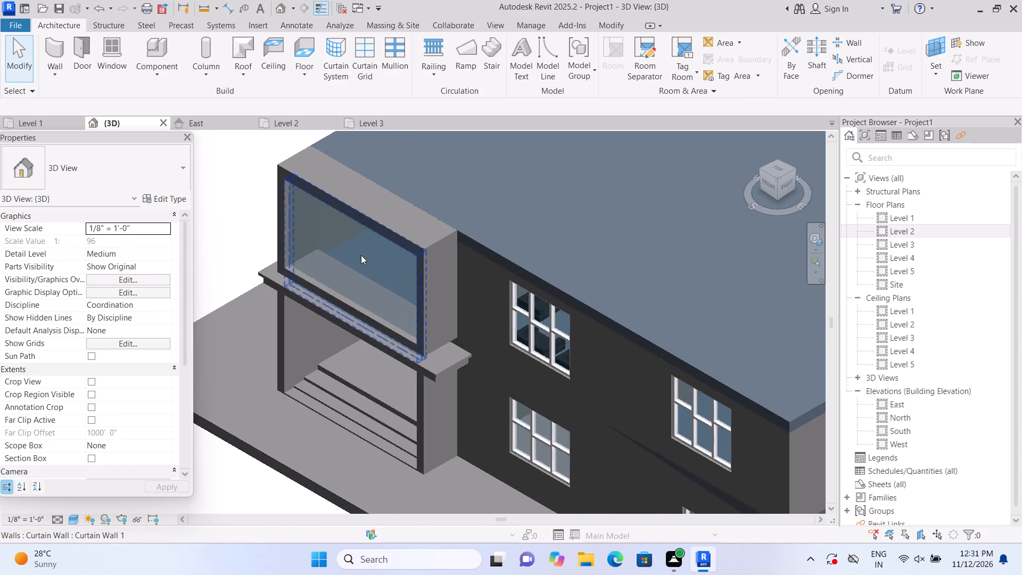
scroll(361, 255, up, 2)
click(373, 226)
scroll(356, 294, up, 1)
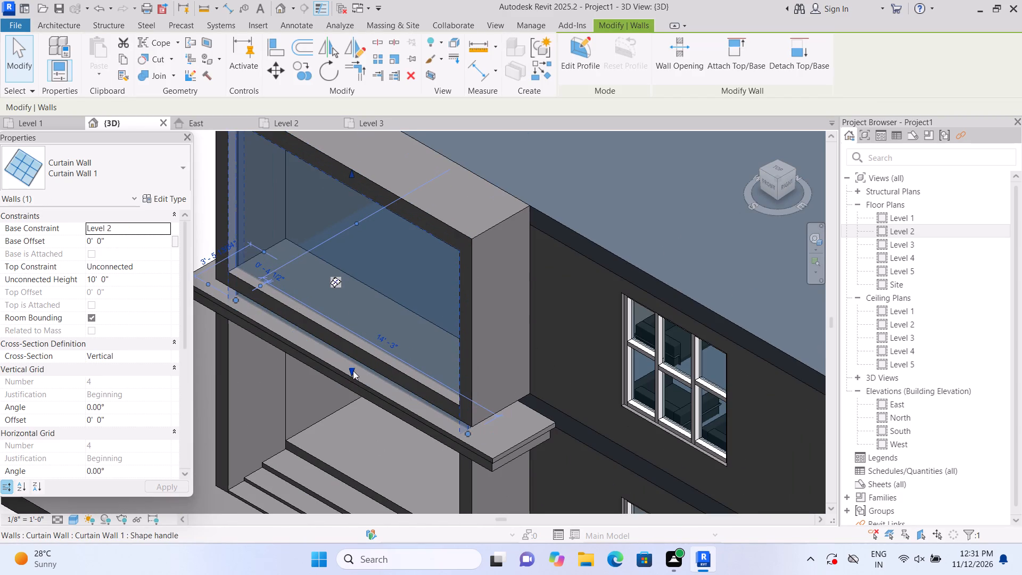
drag(353, 369, 355, 348)
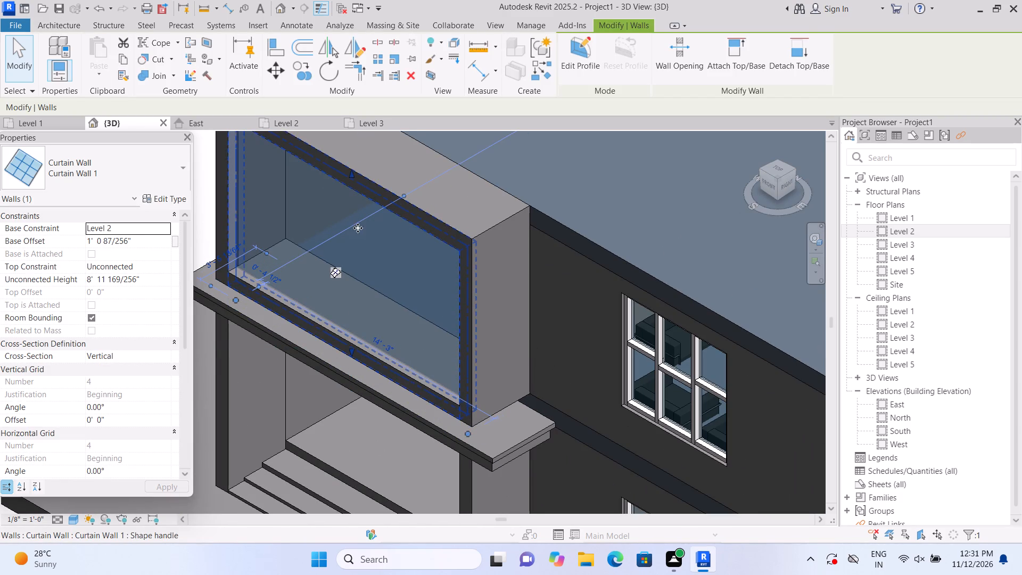
Lower the top of the curtain wall to form a glass balcony railing with an unconnected height of about 4'-2 5/8".
drag(352, 170, 349, 237)
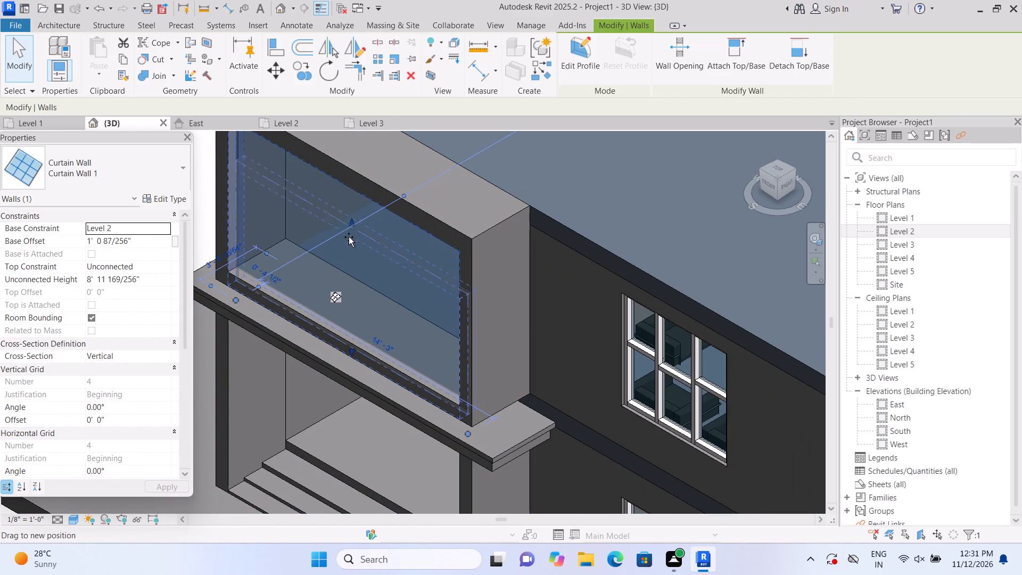
drag(349, 237, 345, 258)
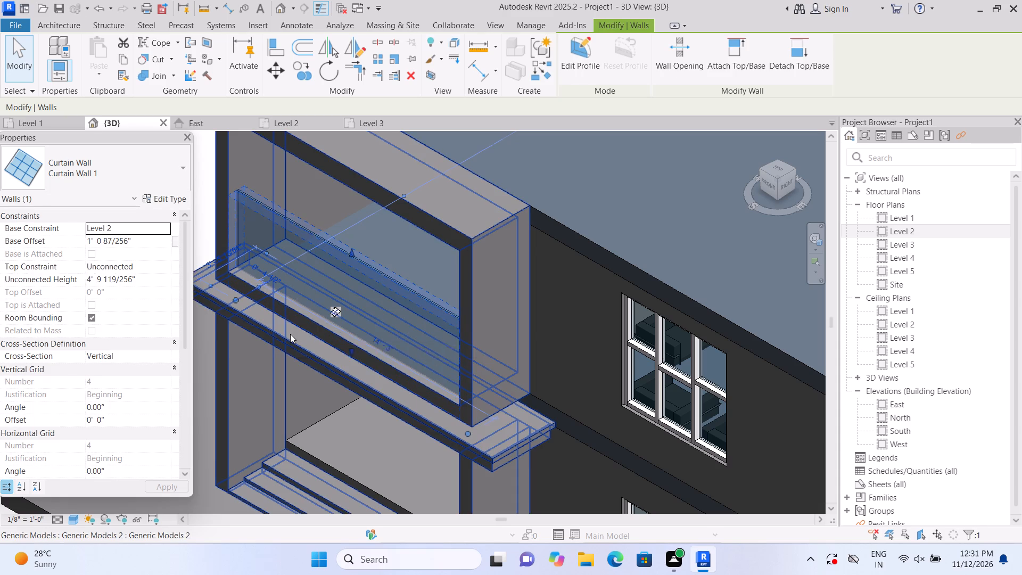
key(Escape)
scroll(510, 273, down, 4)
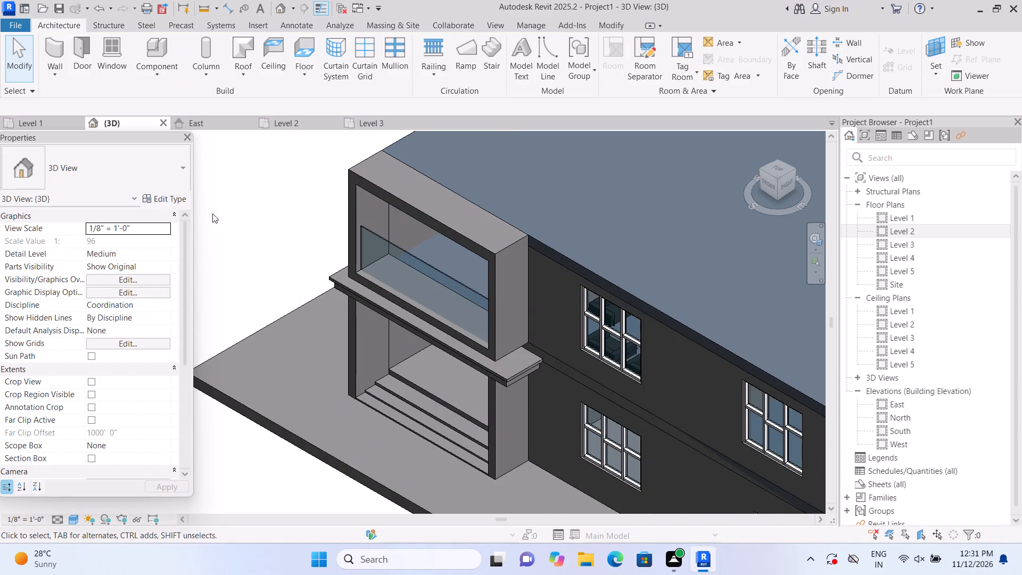
scroll(226, 224, up, 2)
click(467, 289)
scroll(475, 296, up, 2)
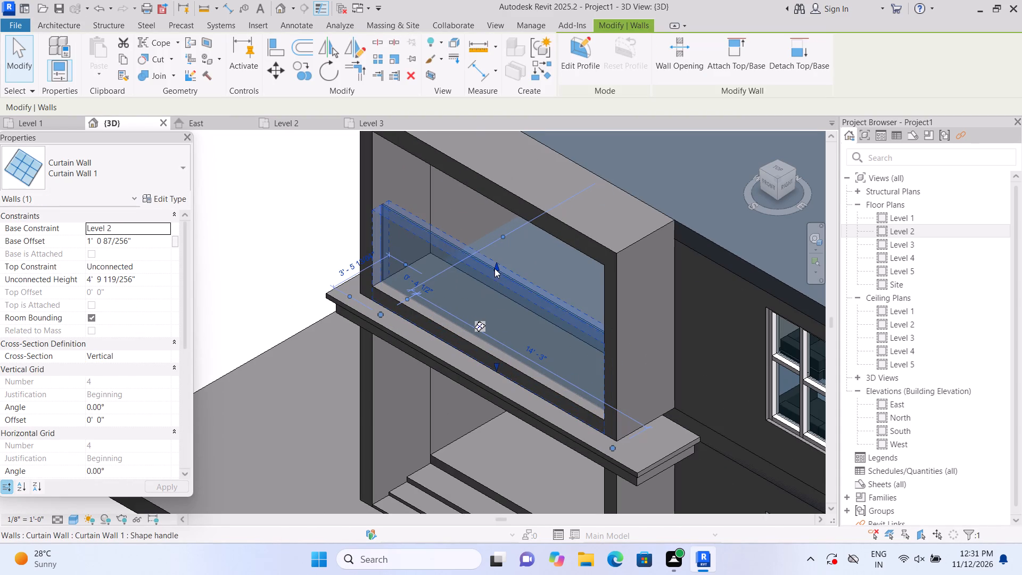
drag(494, 264, 496, 278)
click(496, 278)
click(310, 233)
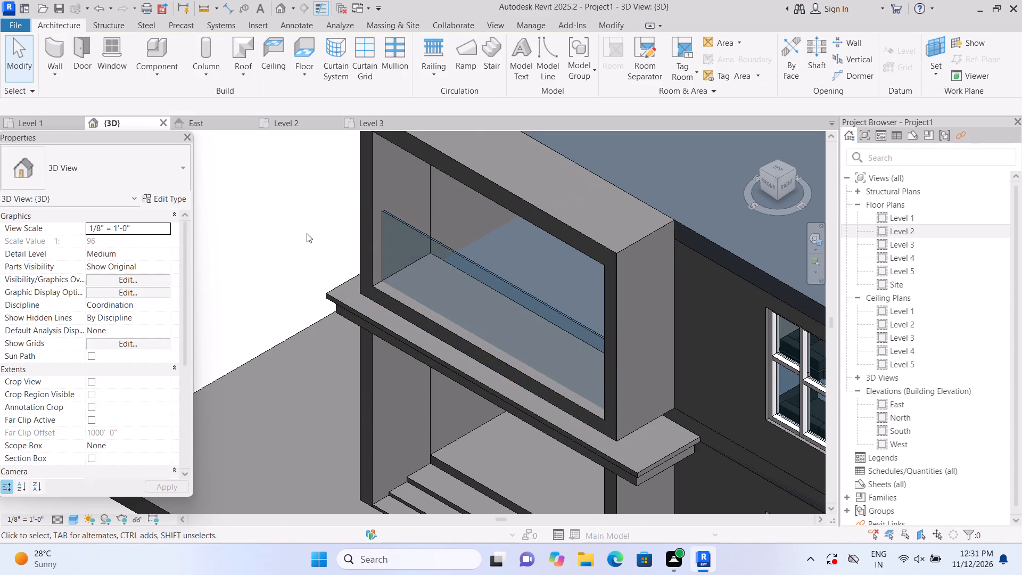
click(508, 313)
scroll(508, 312, up, 1)
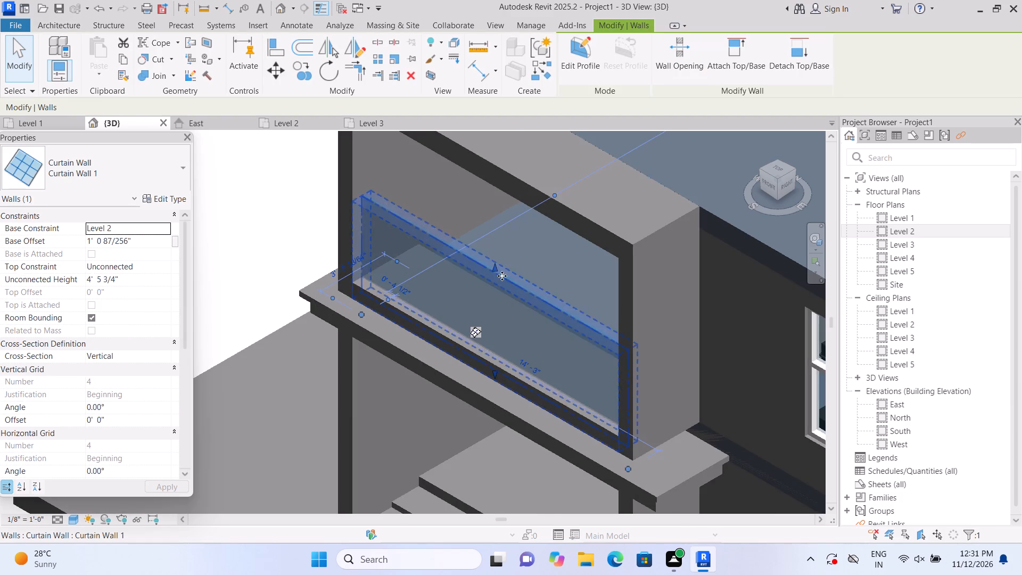
drag(494, 266, 494, 279)
click(494, 279)
click(305, 251)
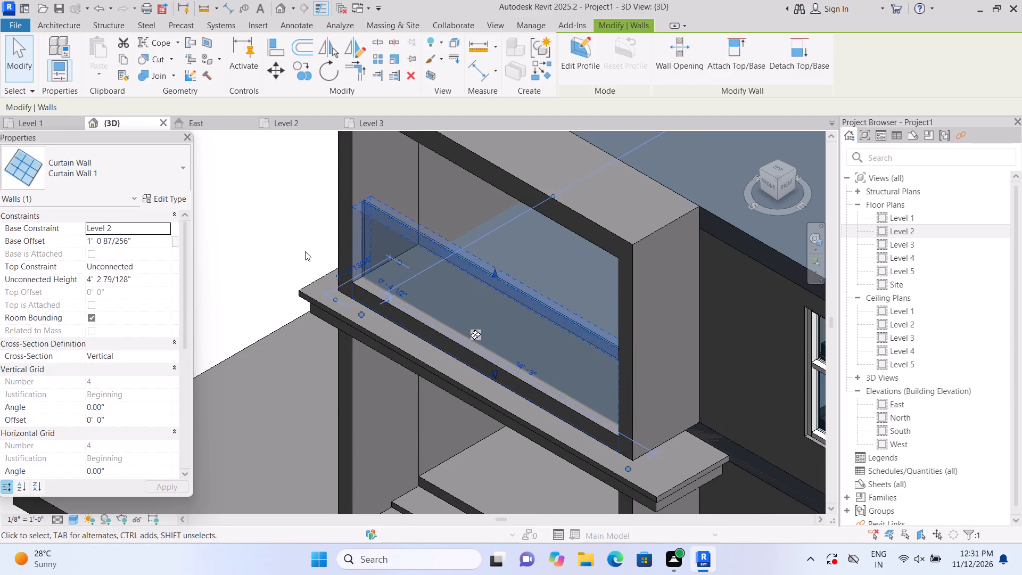
scroll(303, 251, down, 2)
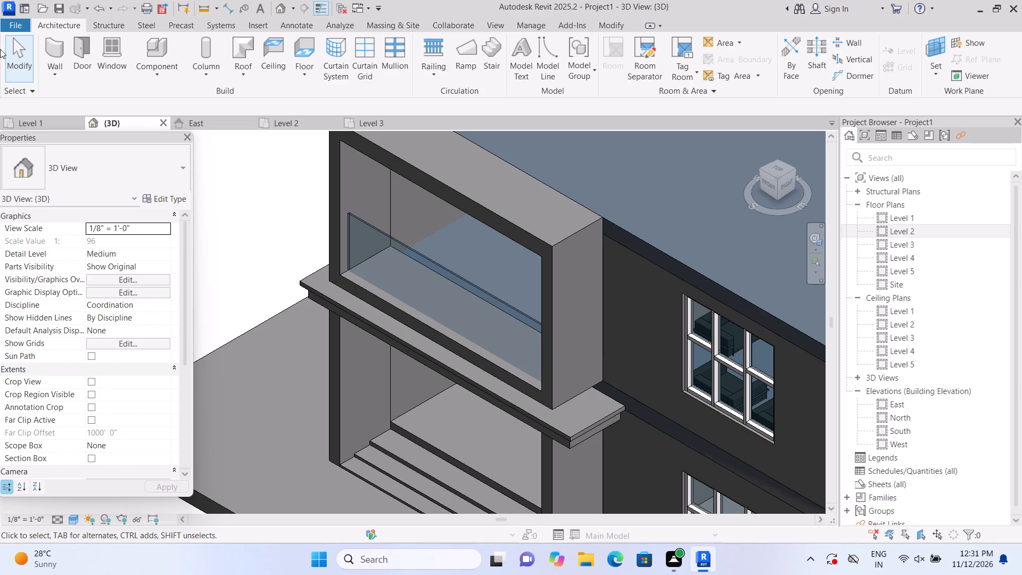
Place 2.5" x 5" rectangular mullions along the top edge and both side edges of the glass balcony railing.
click(395, 70)
scroll(456, 339, up, 2)
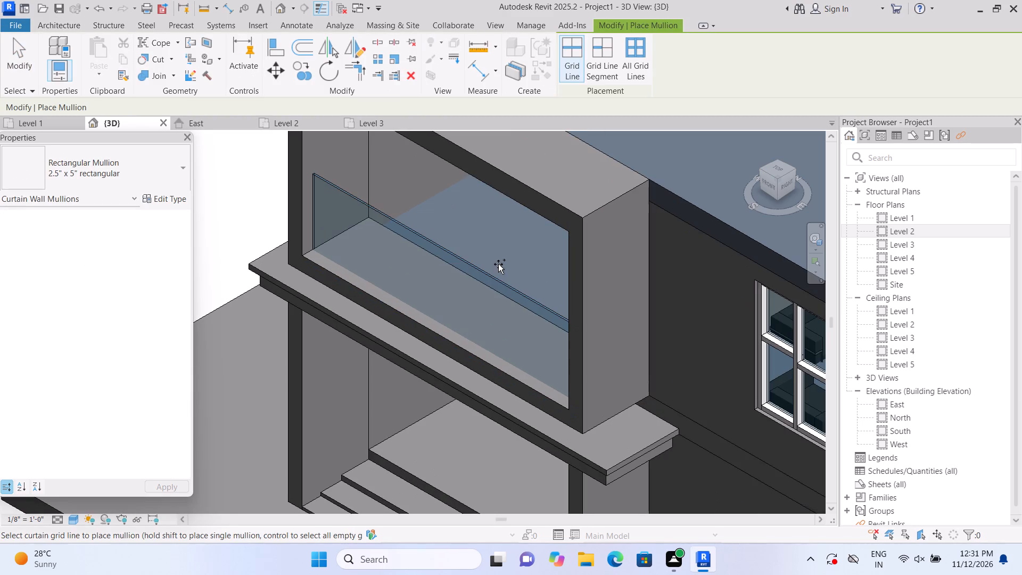
click(489, 280)
scroll(377, 295, down, 2)
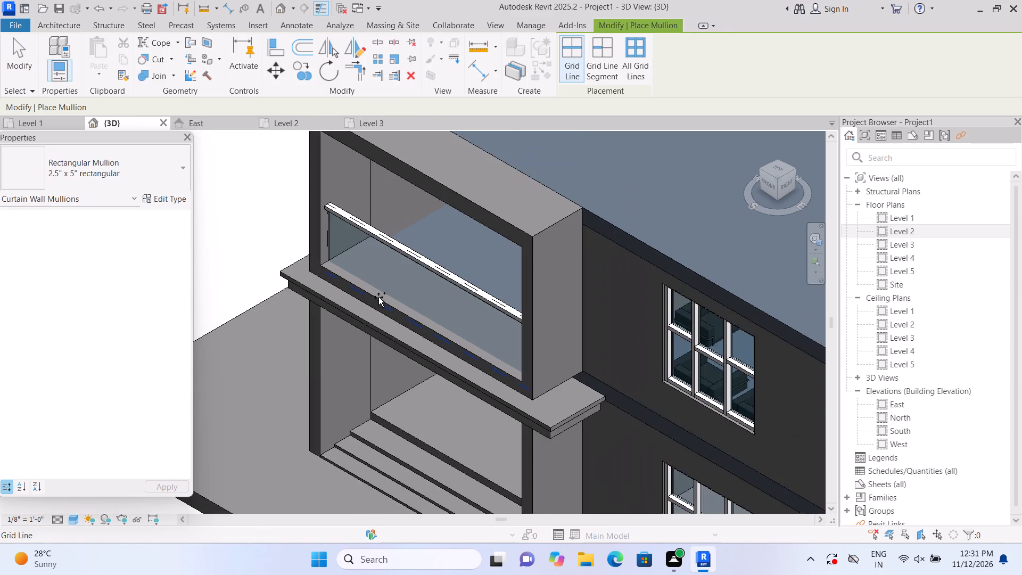
scroll(378, 298, down, 2)
scroll(354, 271, up, 2)
click(337, 252)
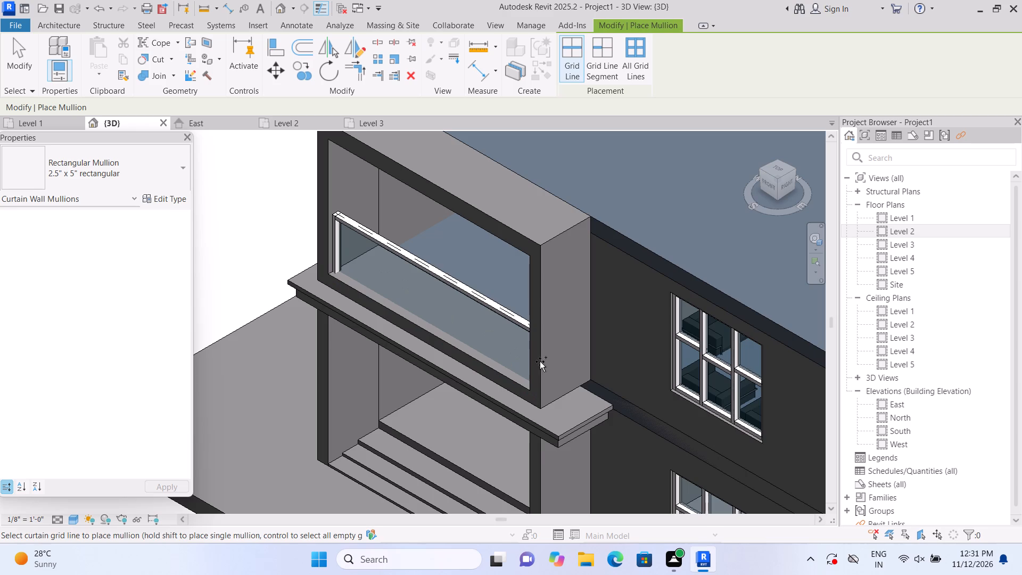
scroll(529, 354, up, 2)
double_click(529, 354)
scroll(529, 354, down, 2)
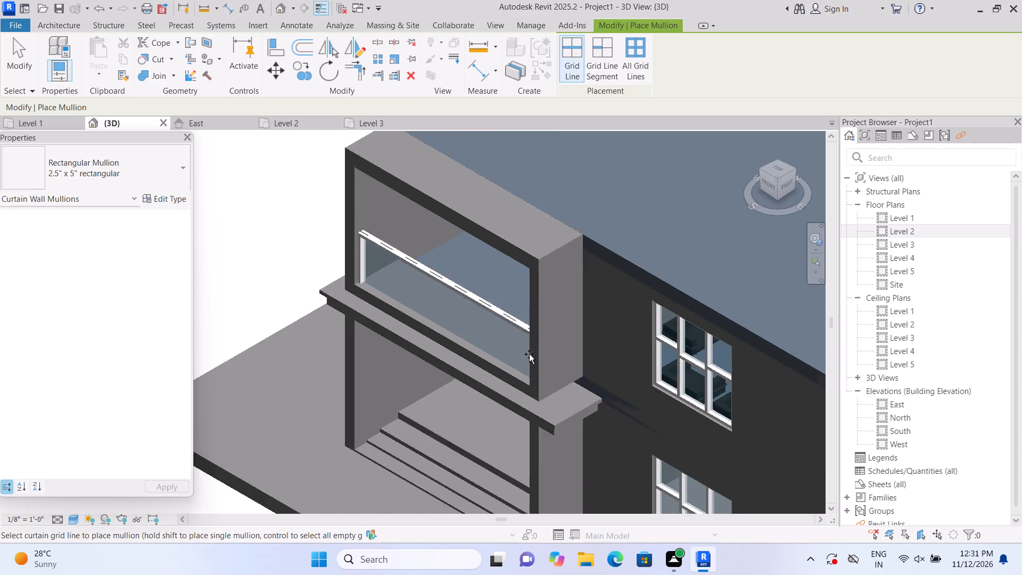
scroll(529, 354, down, 4)
key(Escape)
View the building straight from the front to check the balcony railing within the entrance facade.
scroll(281, 237, down, 6)
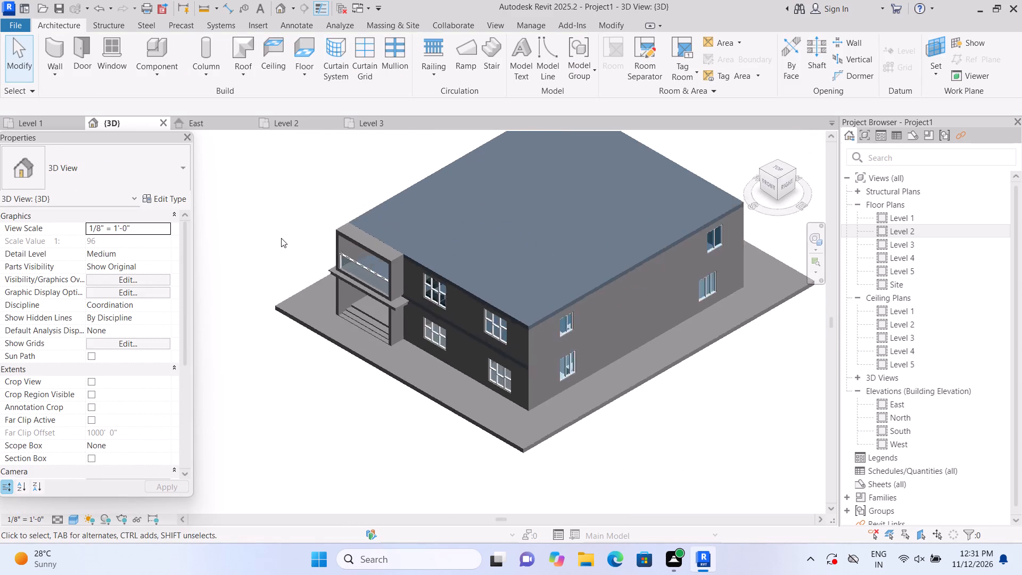
scroll(281, 238, down, 1)
scroll(389, 432, up, 1)
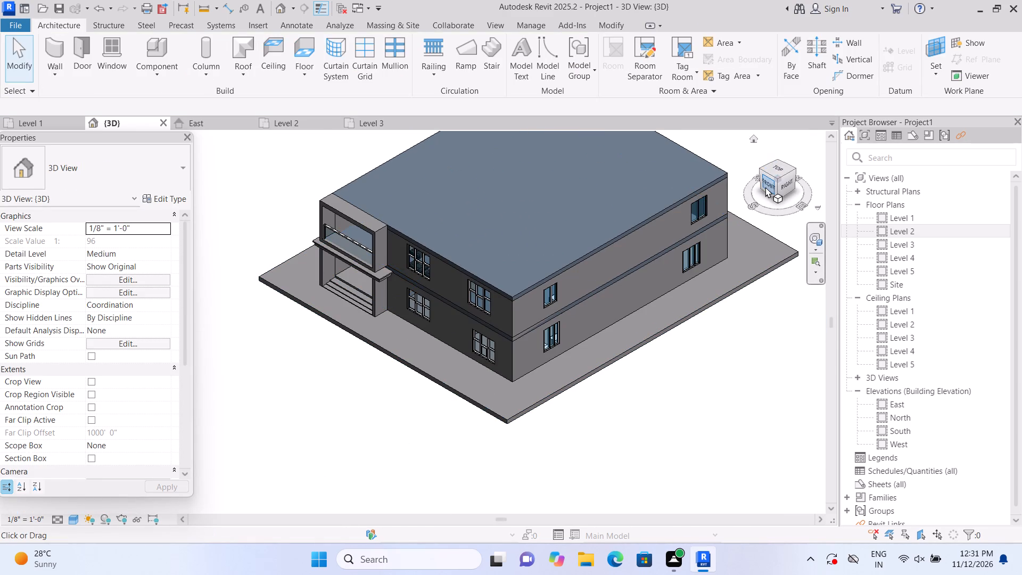
click(765, 187)
scroll(373, 339, up, 5)
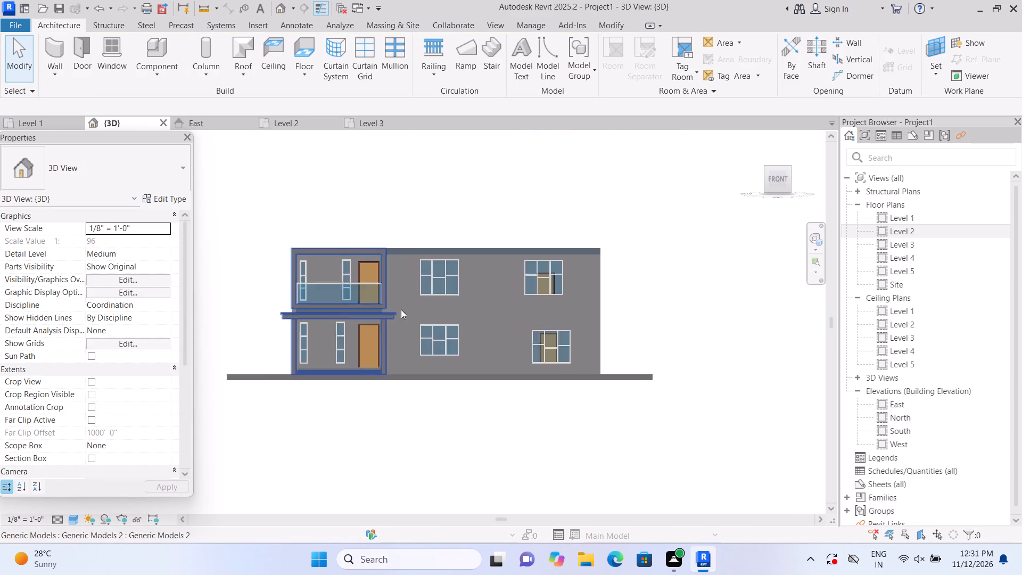
scroll(408, 305, up, 1)
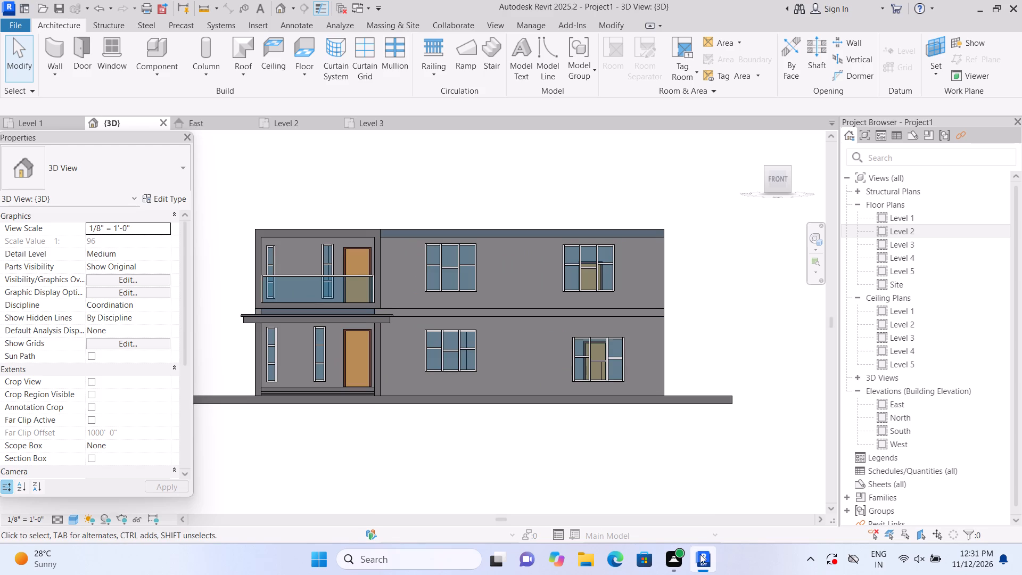
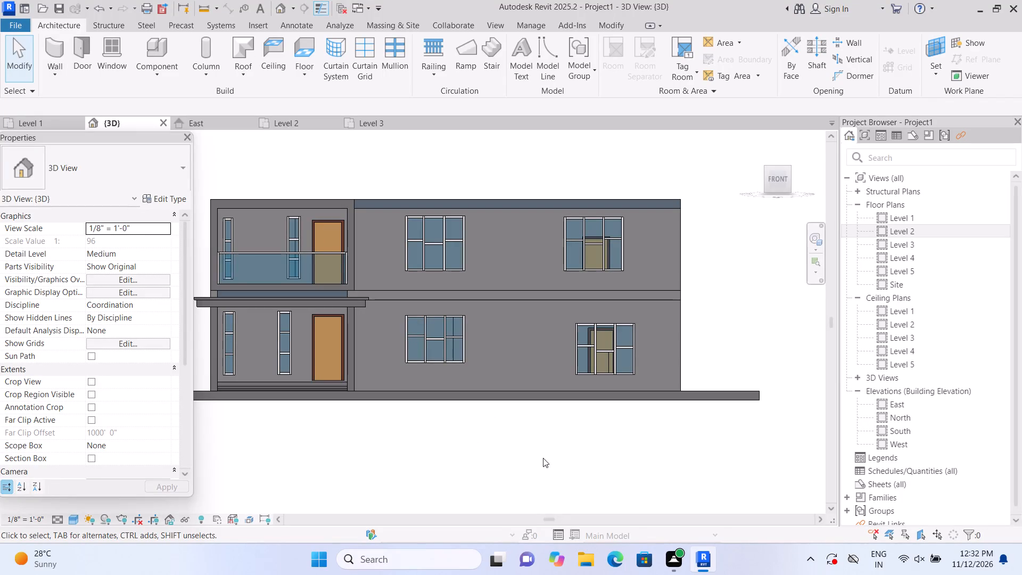
Start a new in-place model in the Generic Models category, keeping the default name.
scroll(543, 458, down, 1)
scroll(346, 457, down, 4)
scroll(324, 462, up, 3)
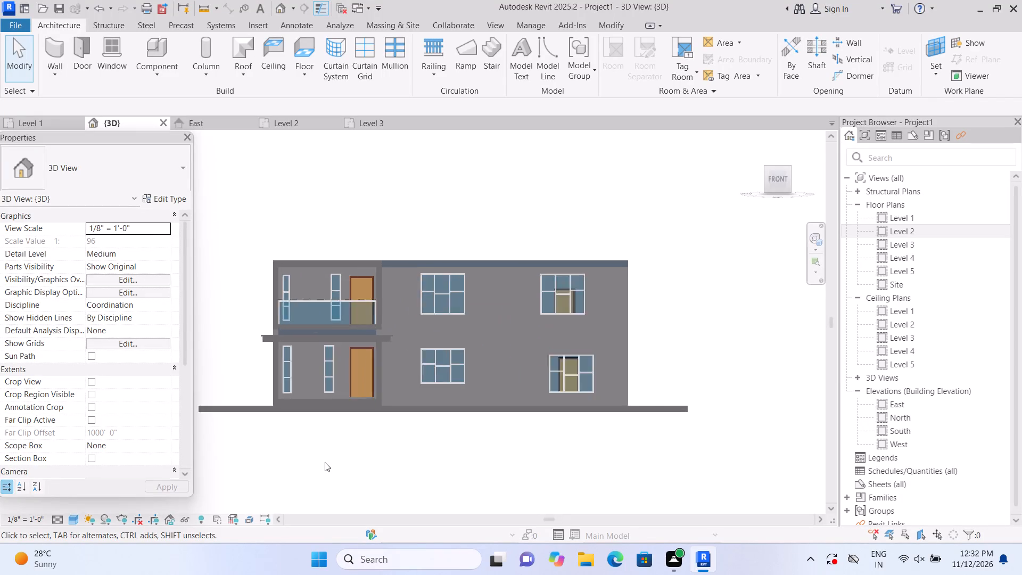
scroll(325, 462, up, 2)
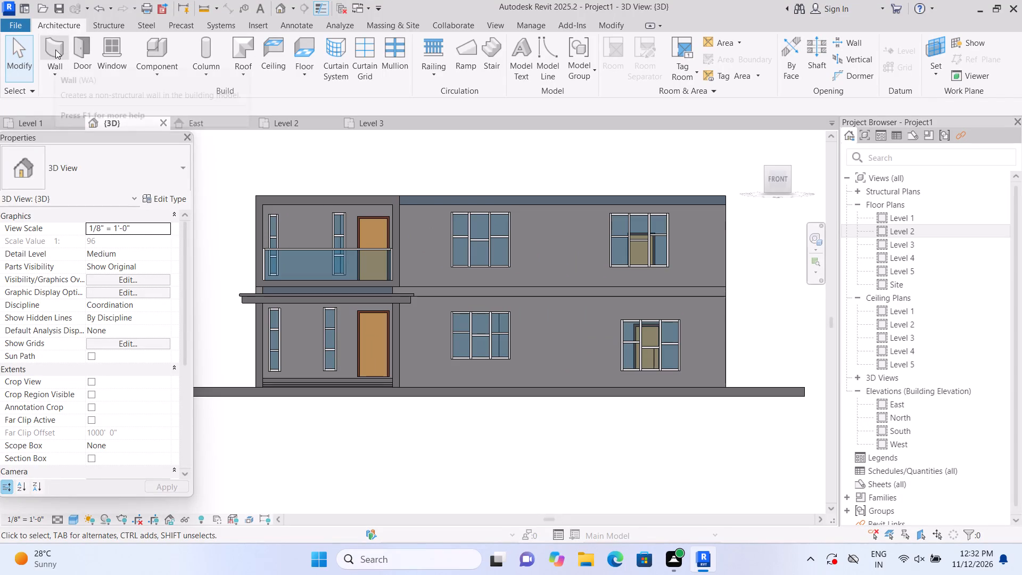
double_click(55, 50)
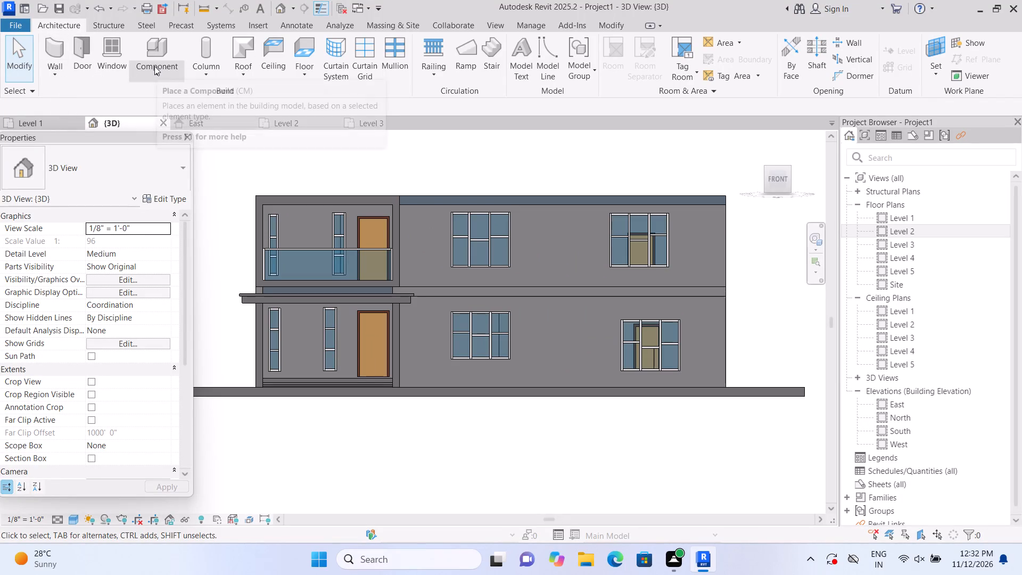
click(155, 67)
click(168, 128)
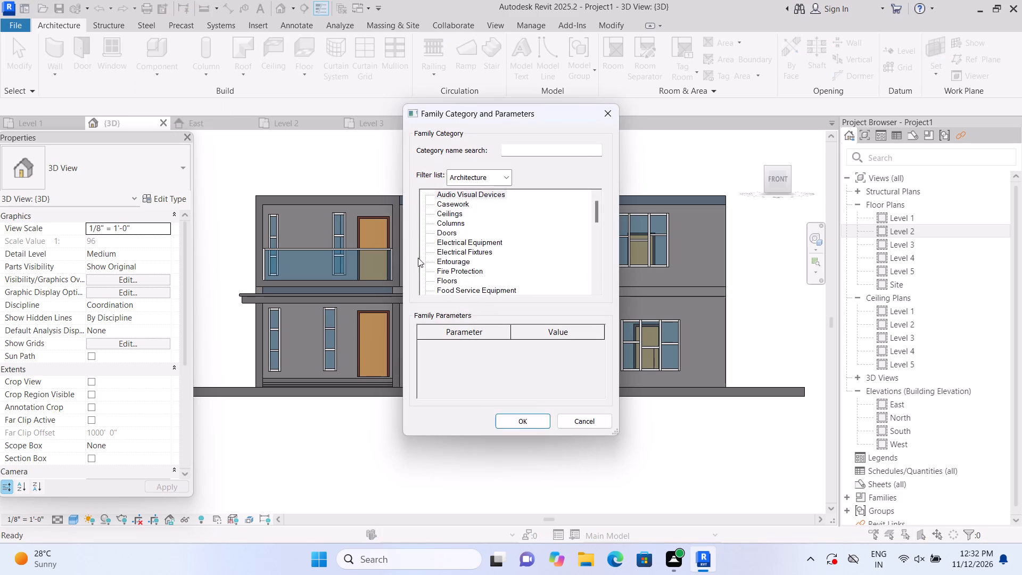
scroll(451, 246, down, 5)
click(464, 268)
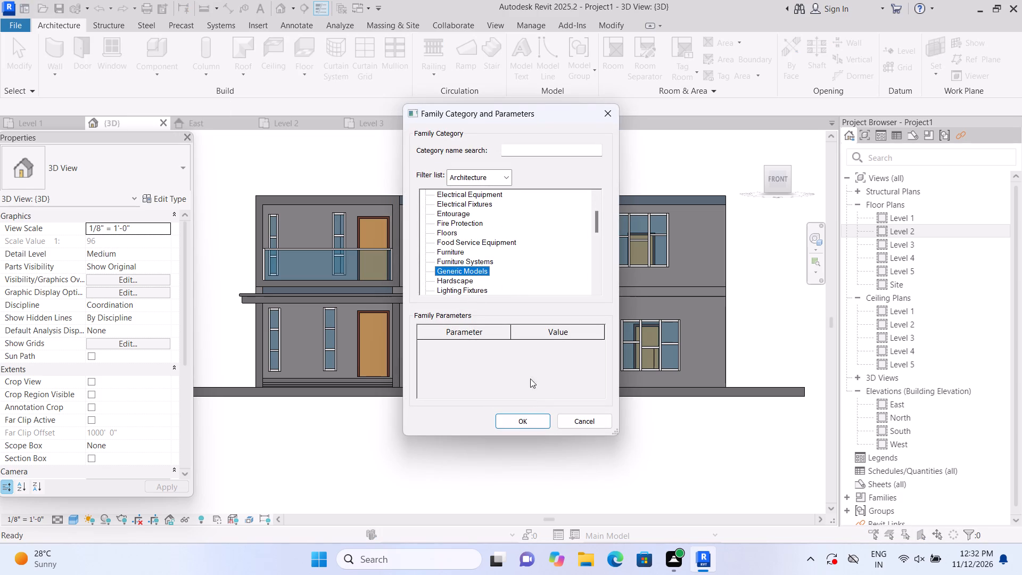
click(540, 421)
click(537, 303)
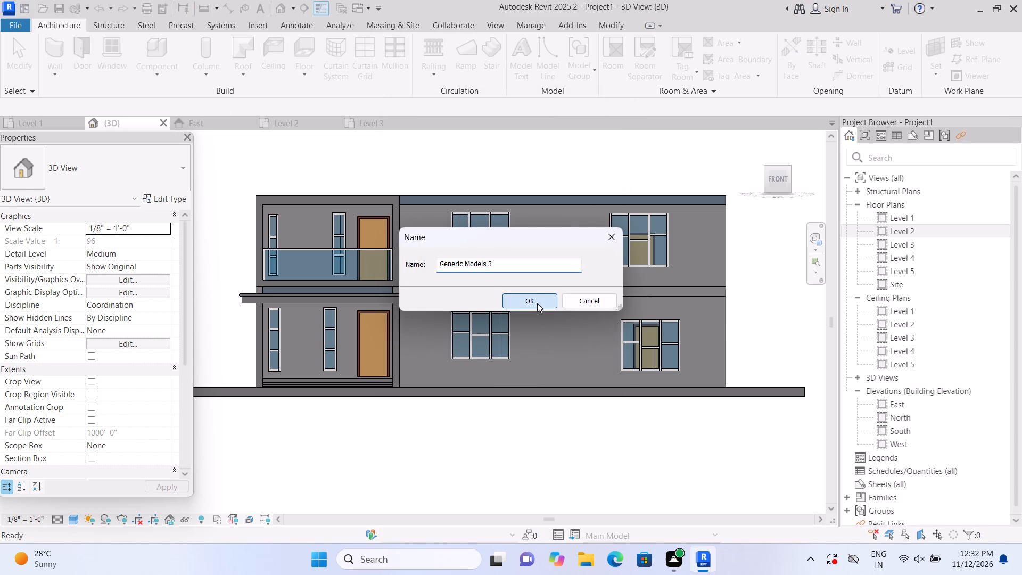
Extrude a horizontal band about 8'-9" long and 7" high on the front wall, directly above the upper-storey window nearest the entrance, 1'-0" deep.
click(126, 70)
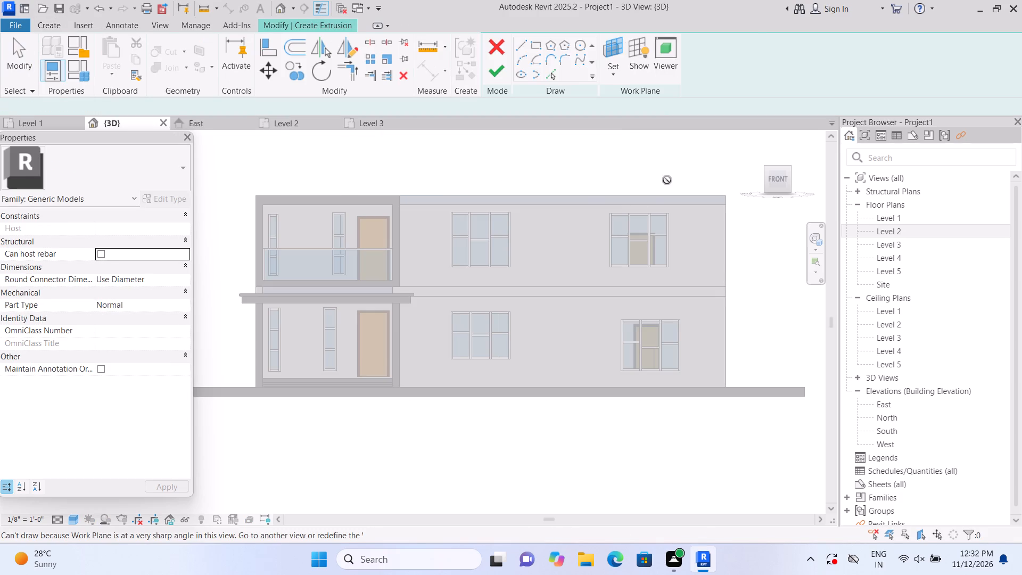
click(695, 78)
click(698, 126)
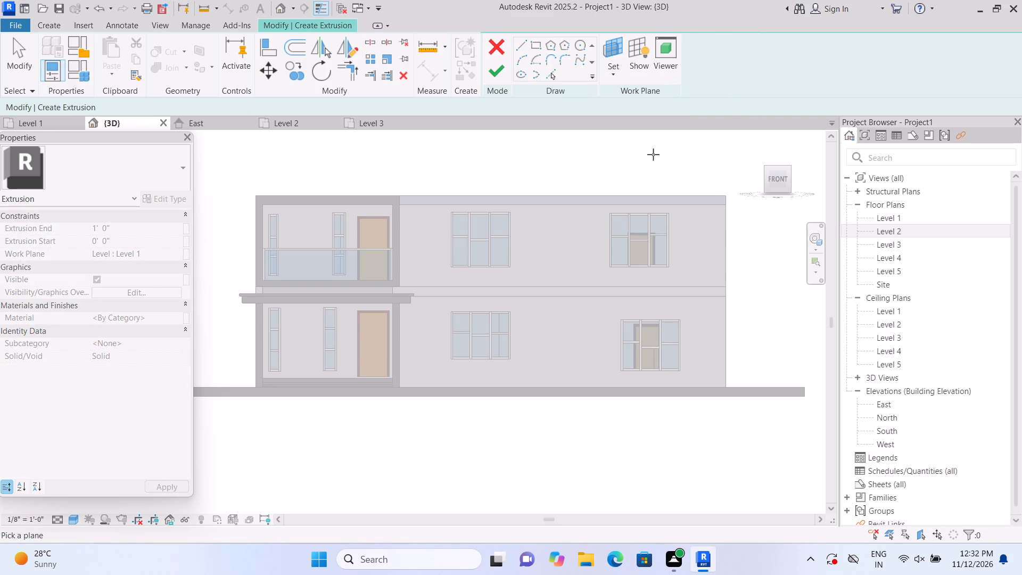
click(583, 249)
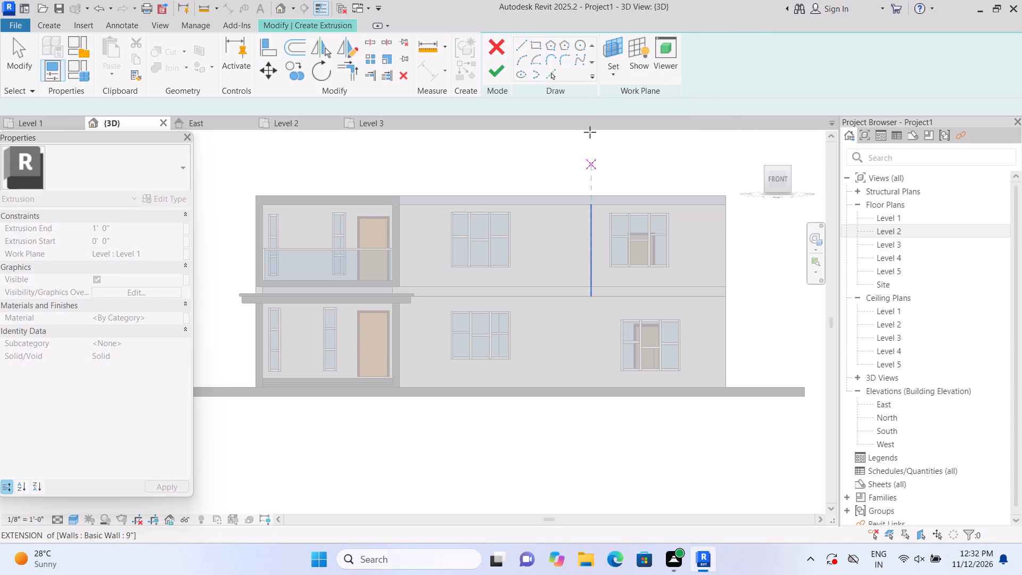
click(617, 44)
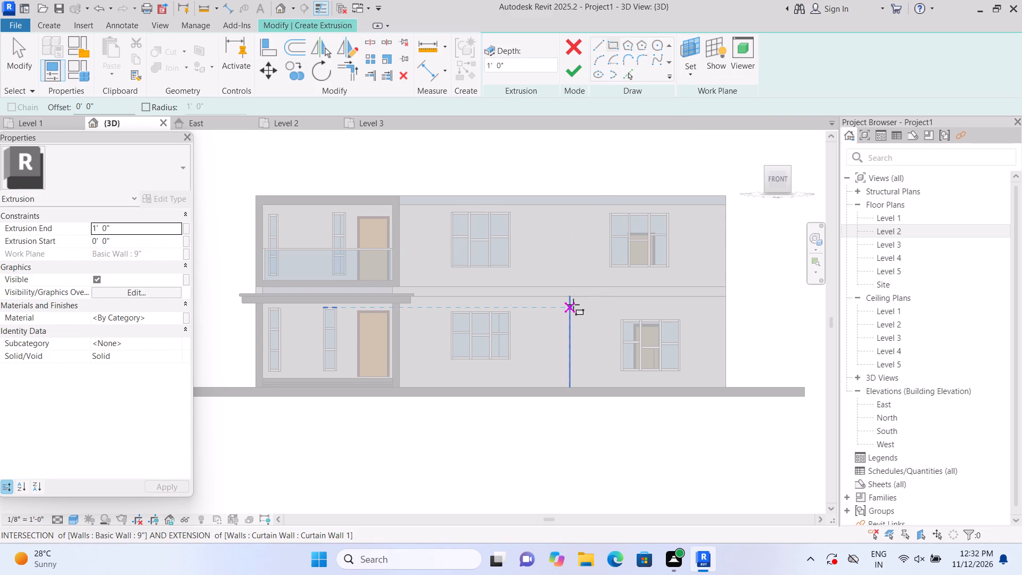
scroll(463, 254, up, 3)
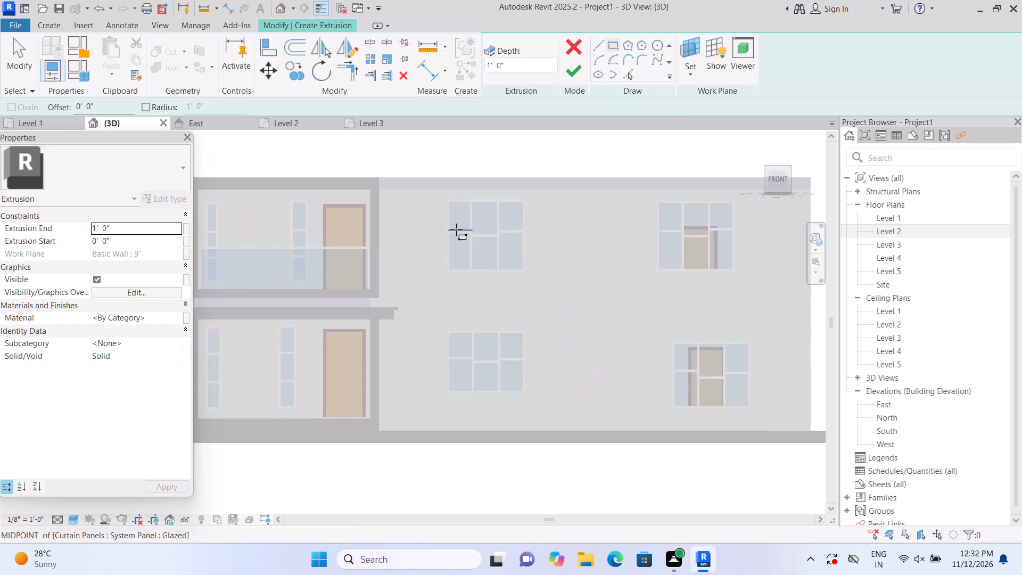
scroll(456, 229, up, 4)
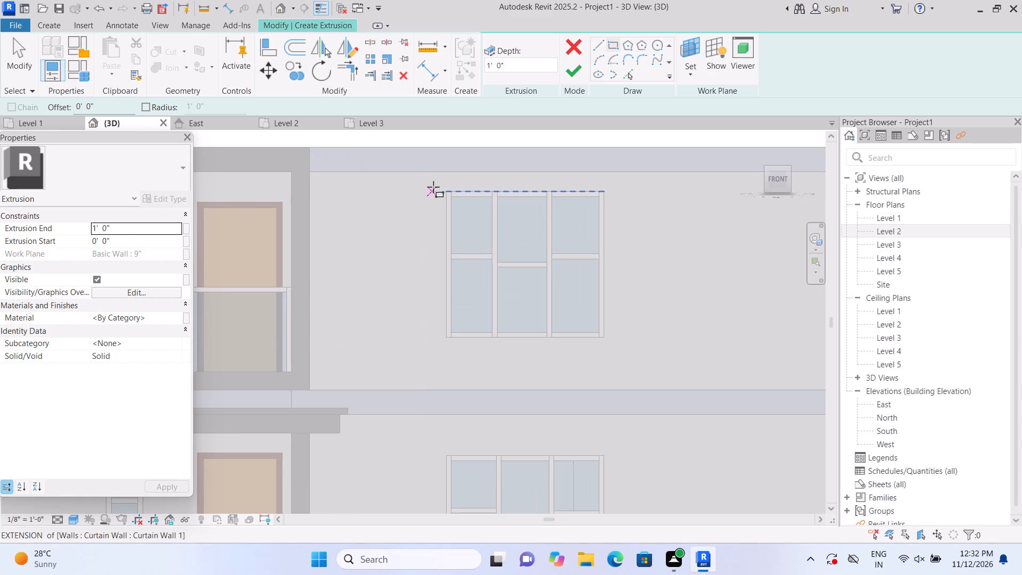
click(430, 187)
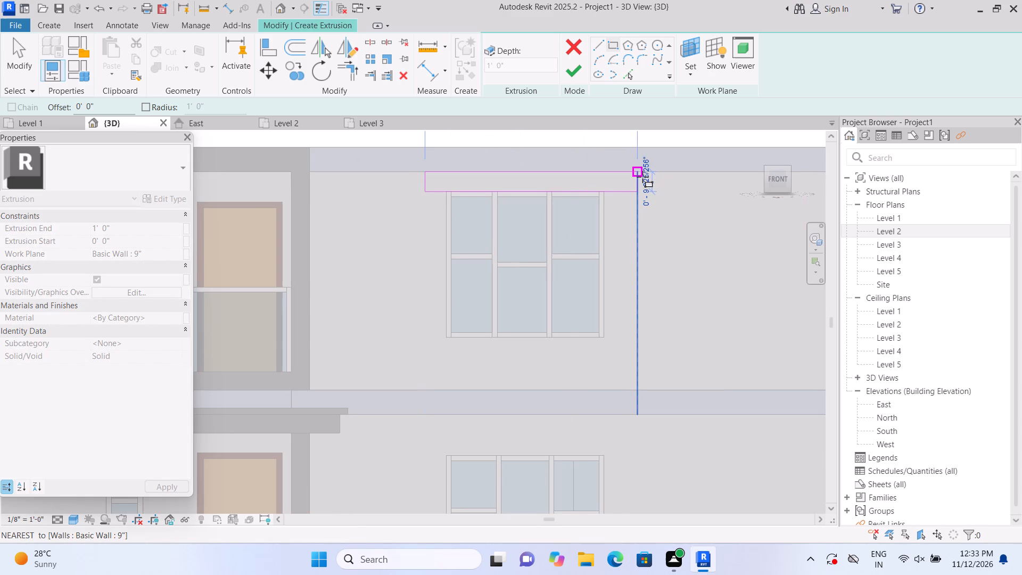
click(642, 178)
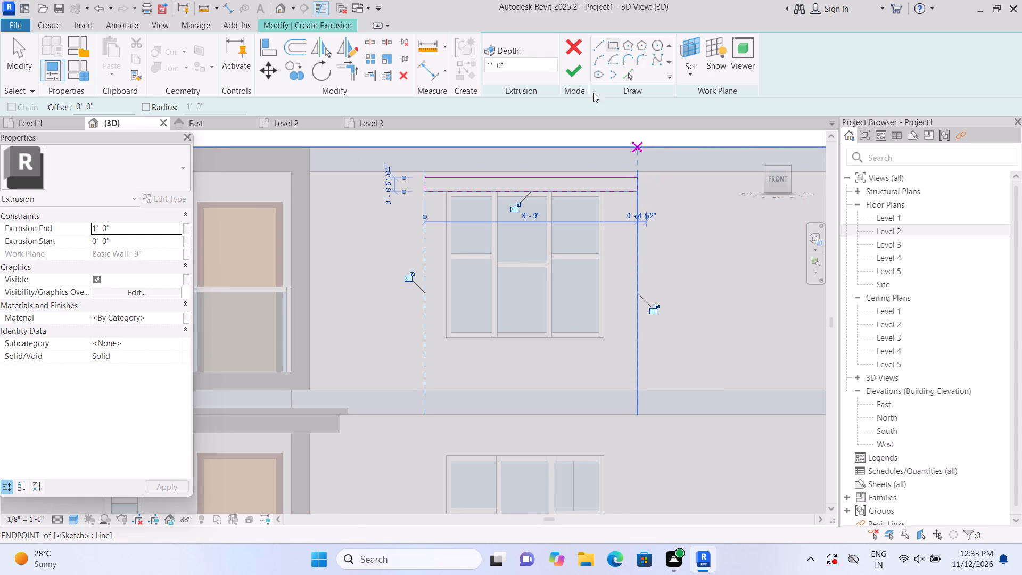
click(576, 76)
click(598, 133)
scroll(598, 133, down, 1)
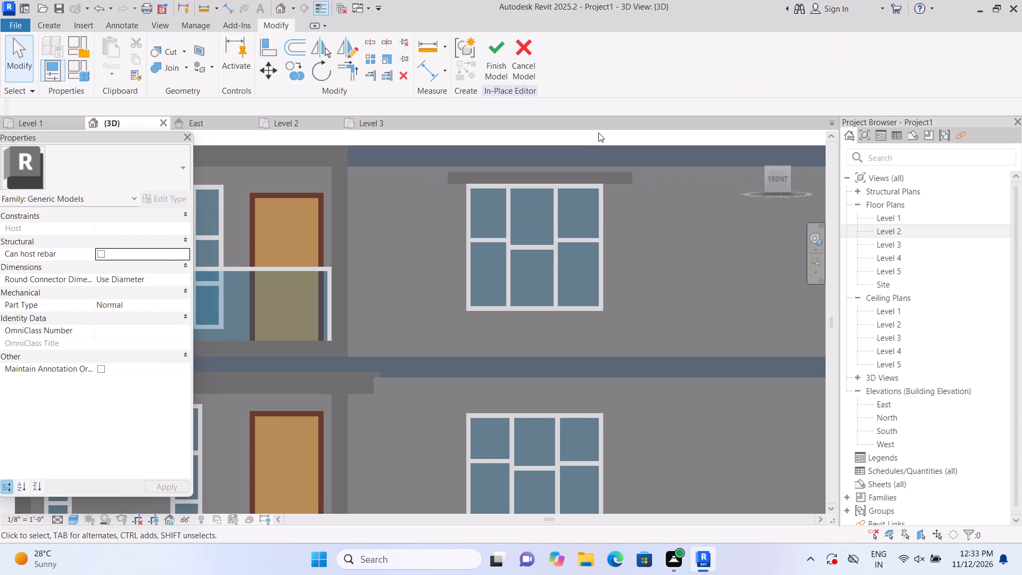
Extrude a vertical band 1'-0" deep along the entrance side of the stacked windows, from the horizontal band to the wall base, about 19'-2" tall.
click(60, 30)
click(102, 58)
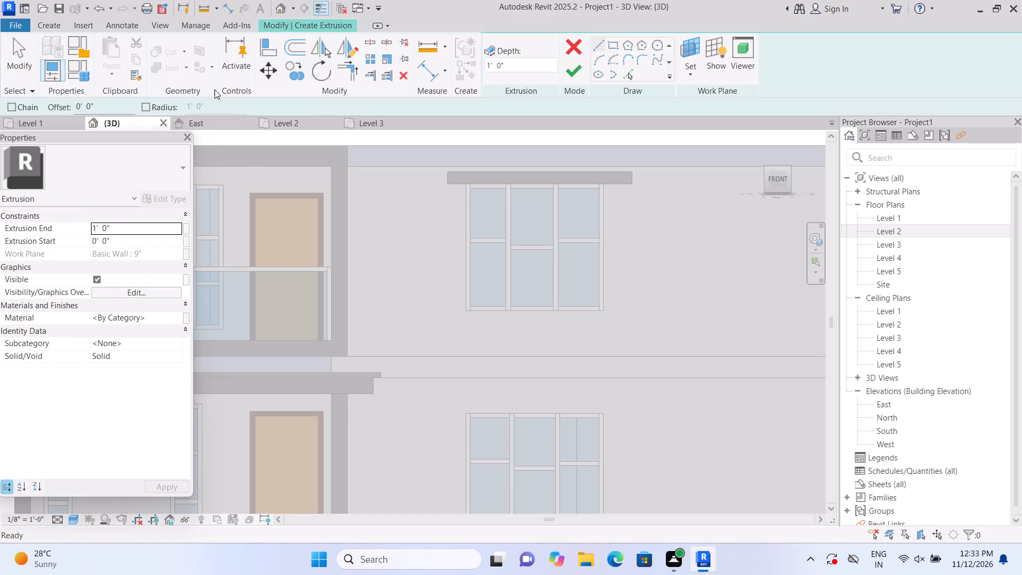
click(700, 78)
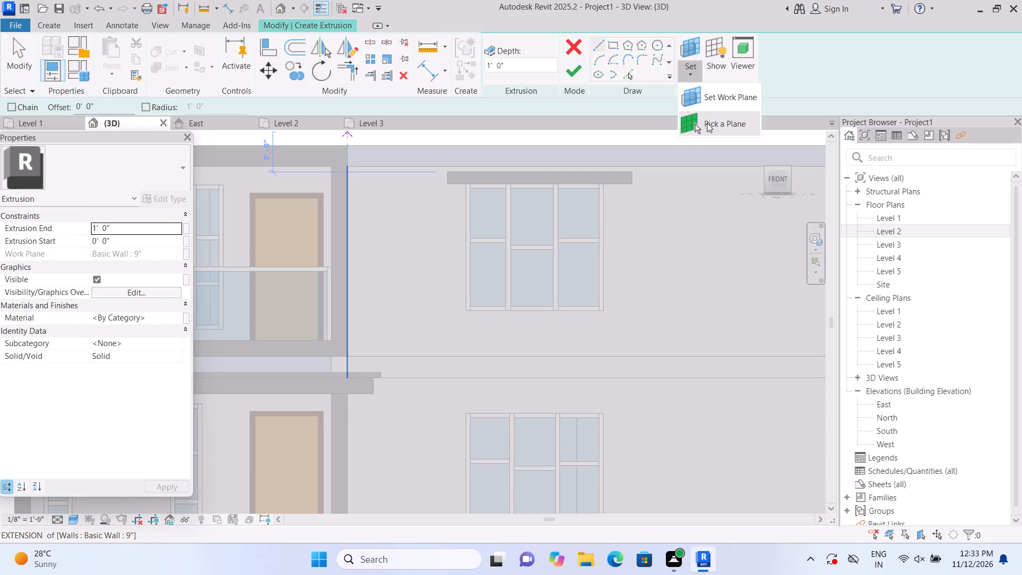
click(708, 123)
click(669, 195)
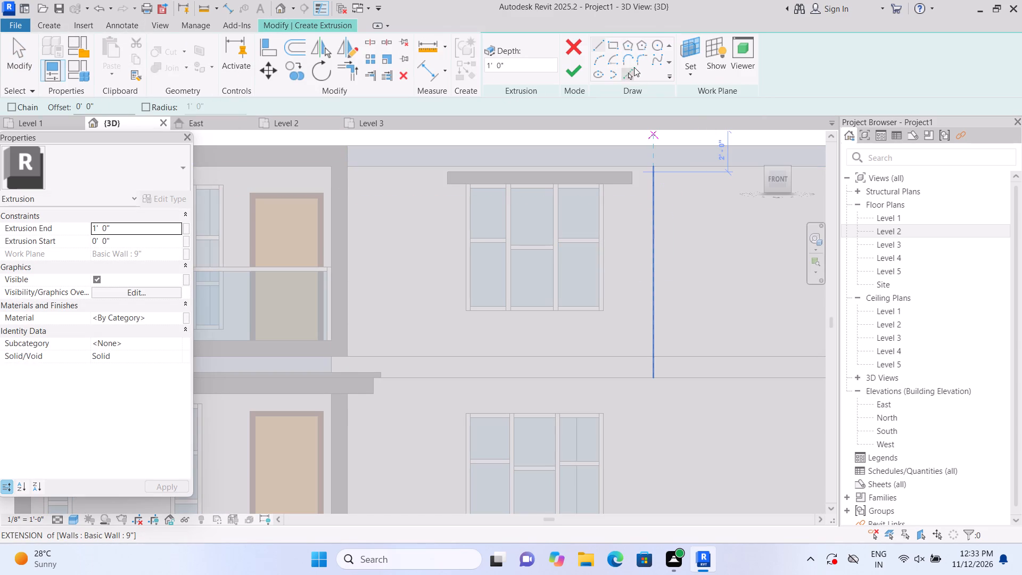
click(614, 43)
scroll(496, 204, up, 3)
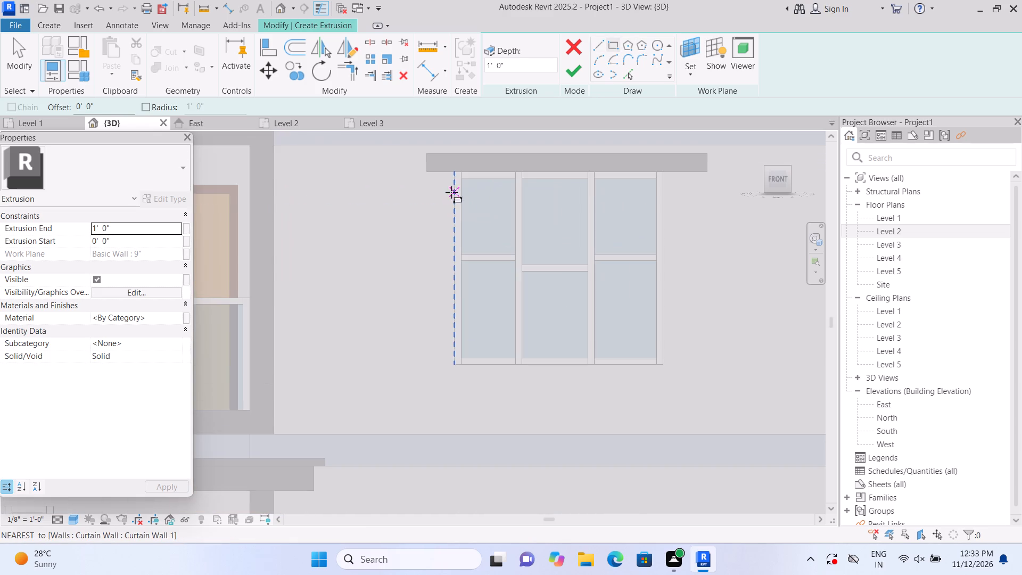
click(450, 175)
middle_drag(416, 369, 412, 363)
scroll(412, 363, down, 2)
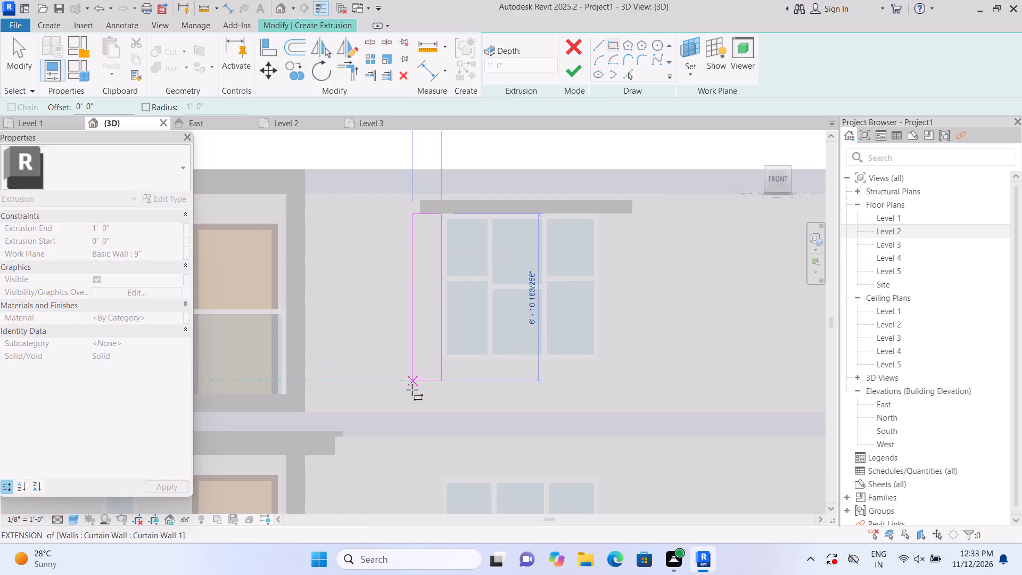
middle_drag(388, 453, 441, 271)
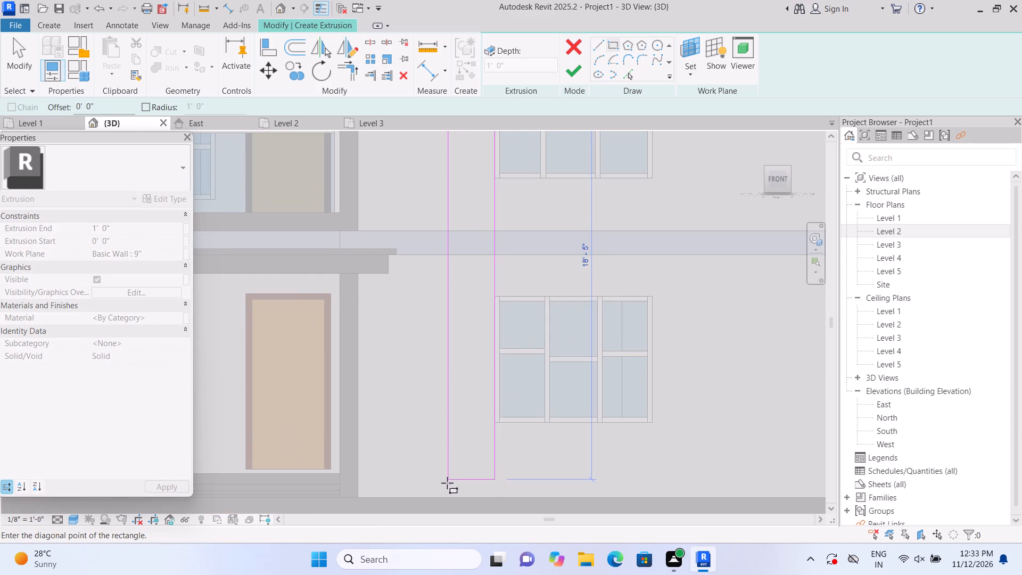
double_click(475, 499)
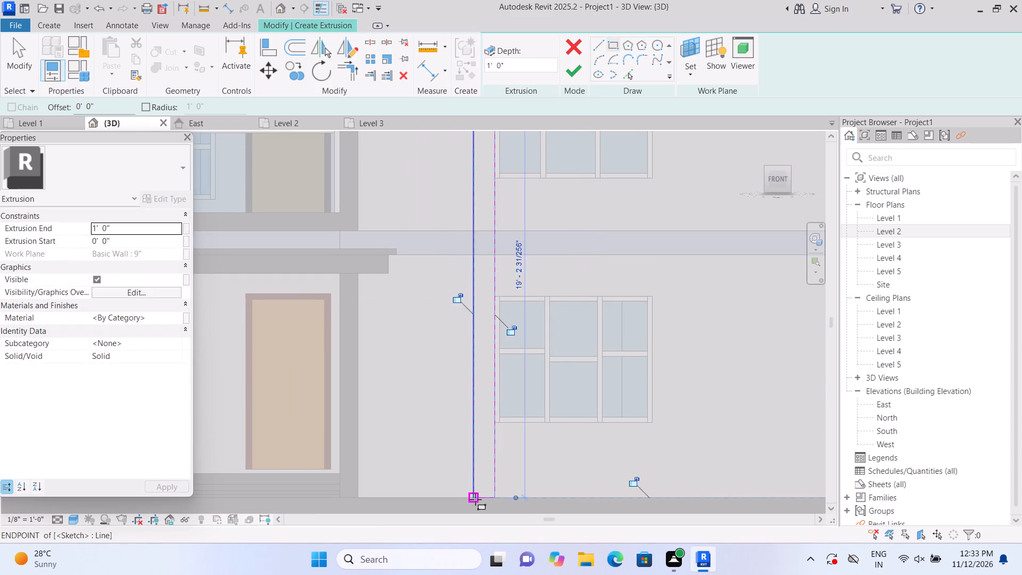
click(576, 66)
scroll(568, 303, down, 4)
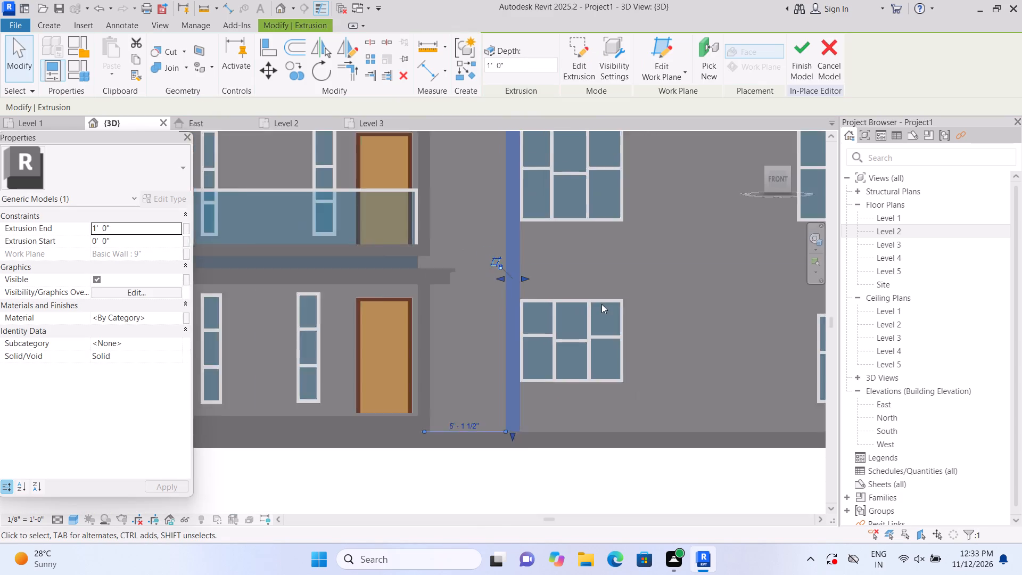
scroll(601, 304, down, 2)
click(601, 476)
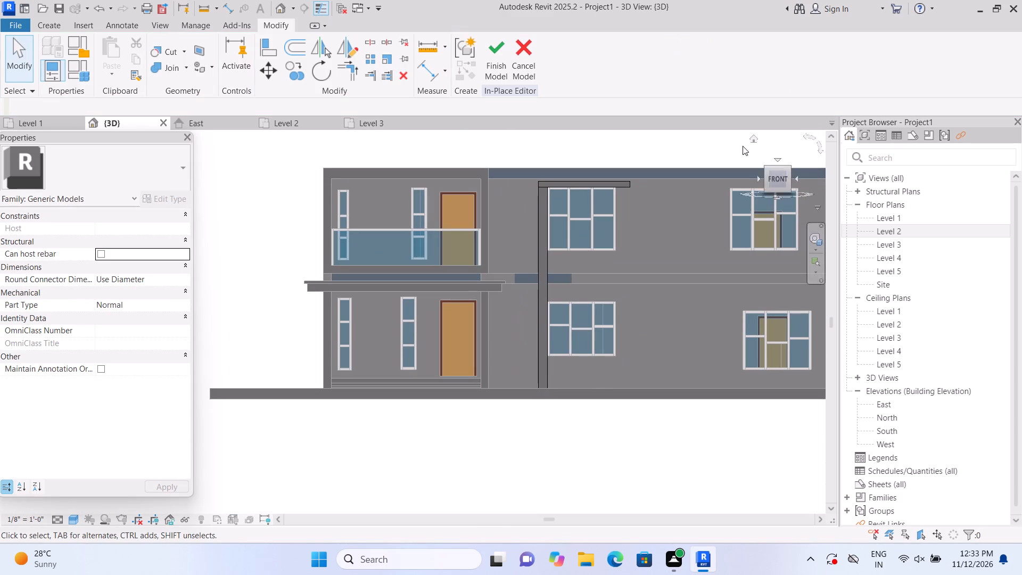
Extrude a matching vertical band 1'-0" deep along the other side of the stacked windows, about 19'-2" tall down to the wall base.
scroll(743, 146, up, 1)
scroll(703, 179, up, 3)
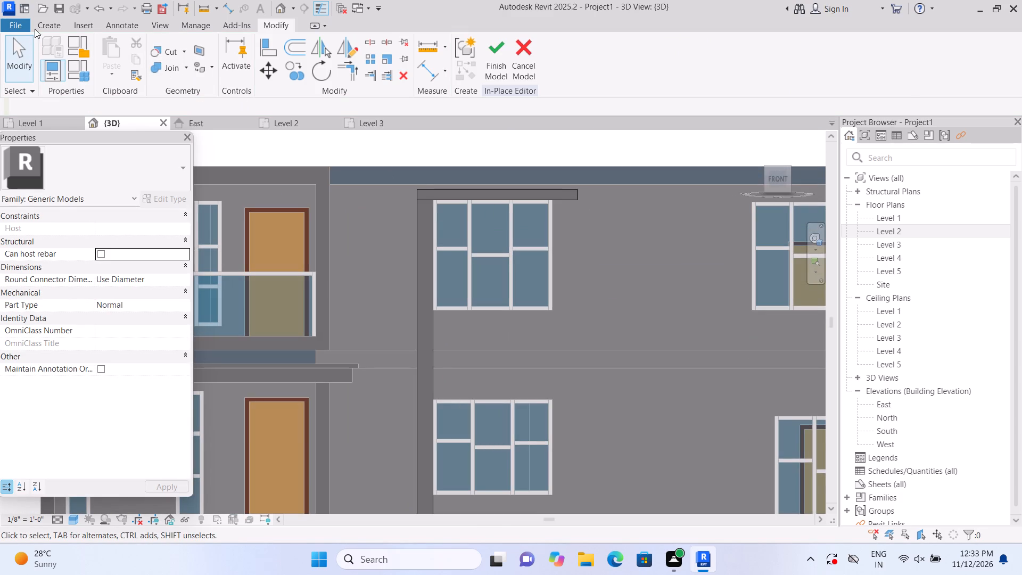
click(46, 23)
click(123, 74)
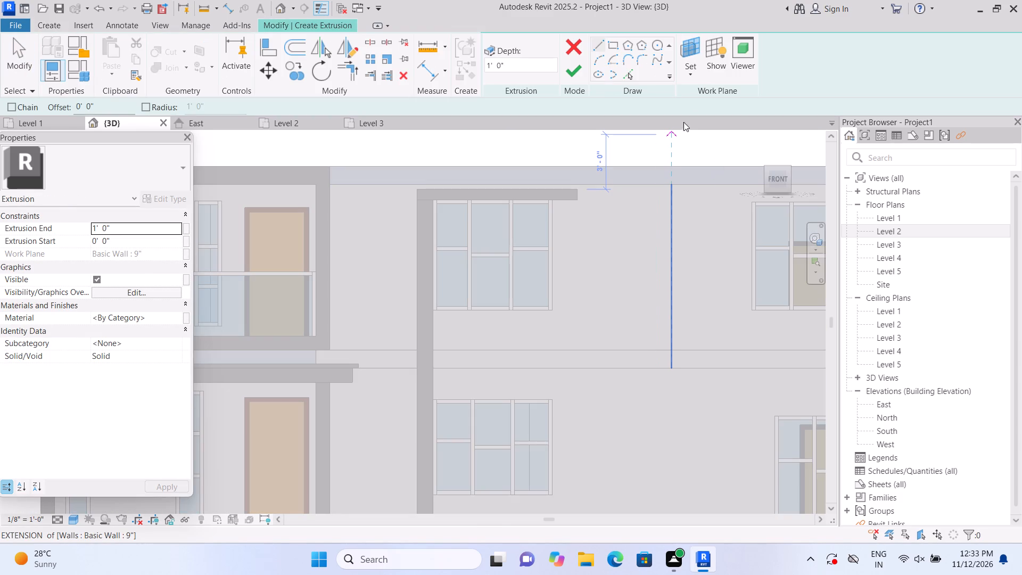
click(692, 73)
click(702, 125)
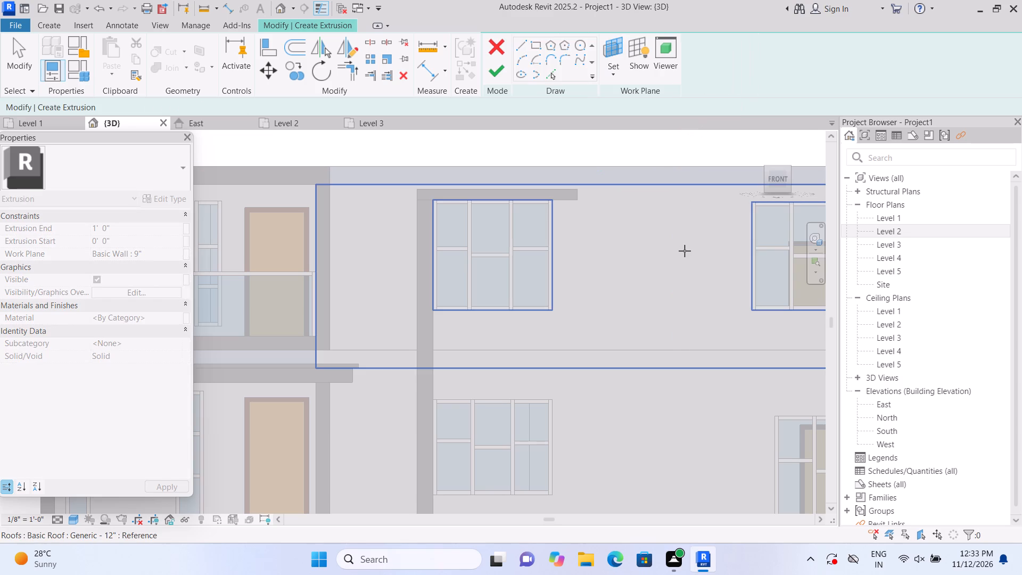
click(685, 251)
click(612, 47)
scroll(591, 278, up, 1)
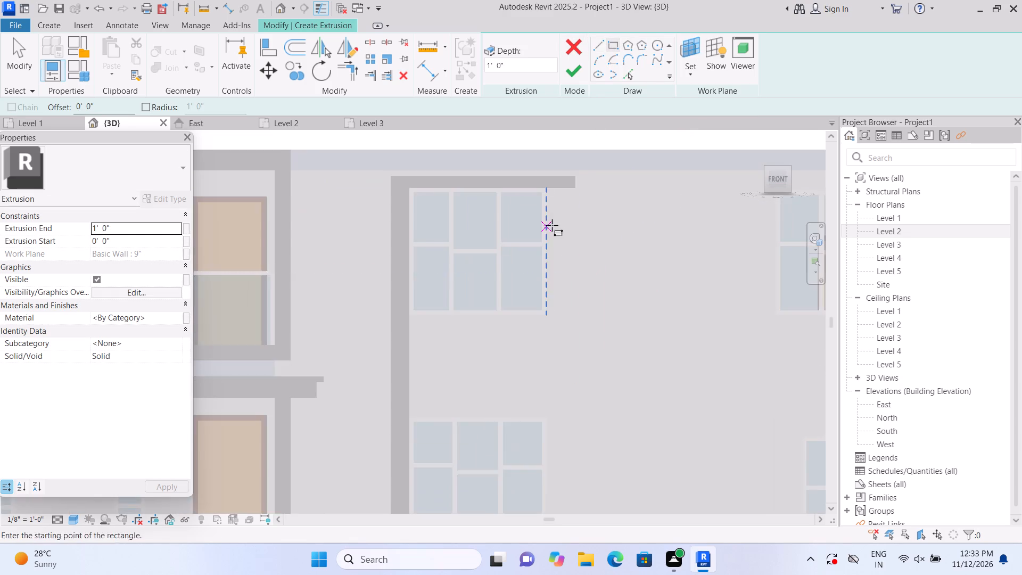
scroll(552, 225, up, 1)
click(546, 185)
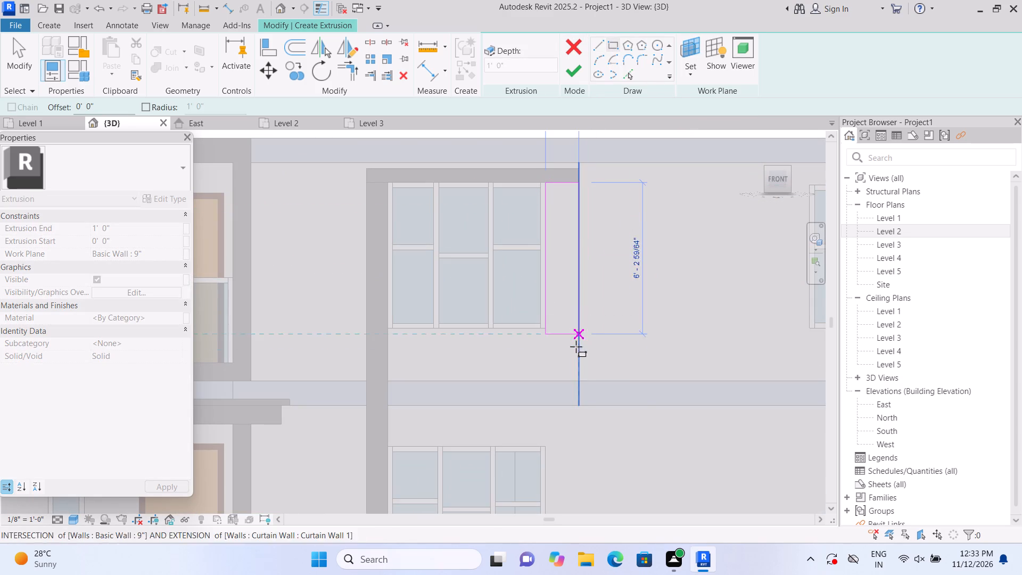
middle_drag(571, 405, 611, 219)
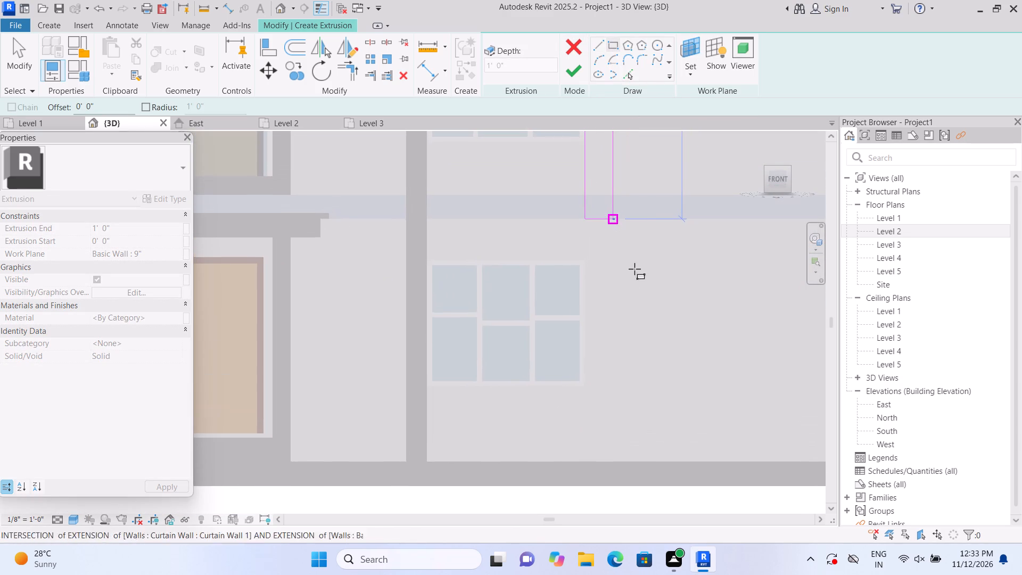
double_click(601, 466)
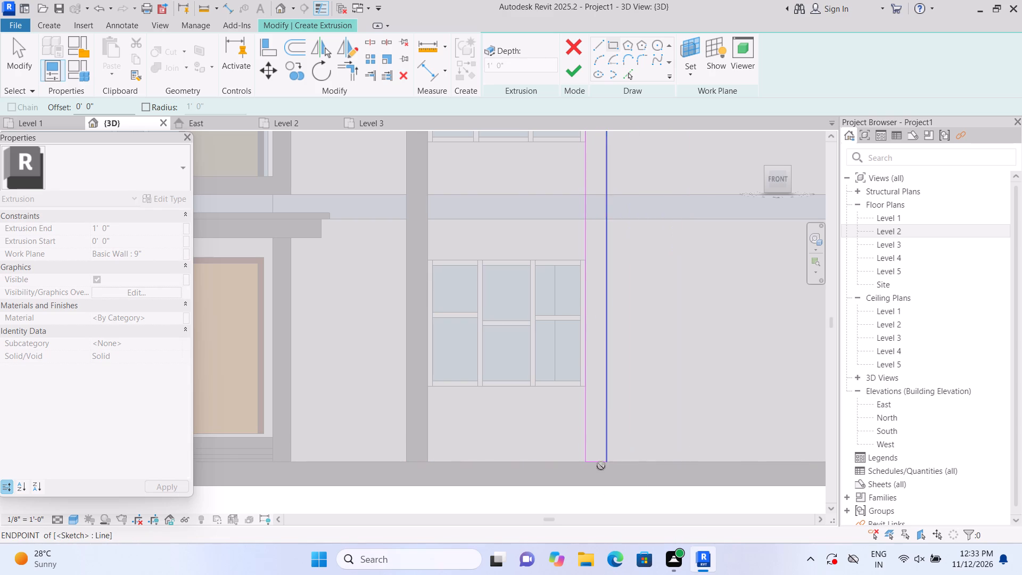
click(566, 74)
scroll(576, 354, down, 6)
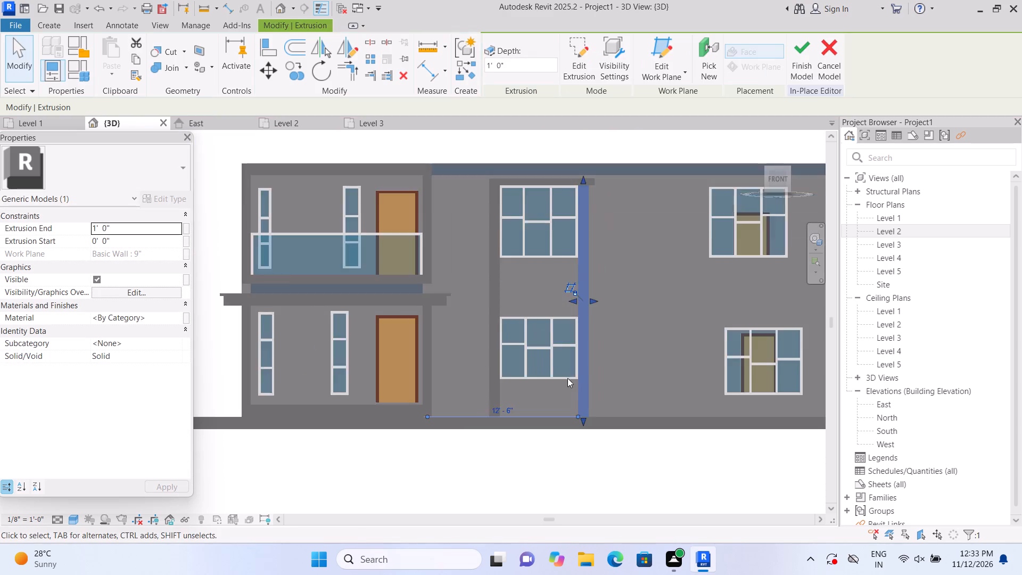
scroll(567, 378, down, 3)
scroll(581, 219, up, 2)
click(581, 219)
Shorten the overhanging end of the horizontal band to align with the outer edge of the vertical band farther from the entrance.
scroll(548, 338, up, 6)
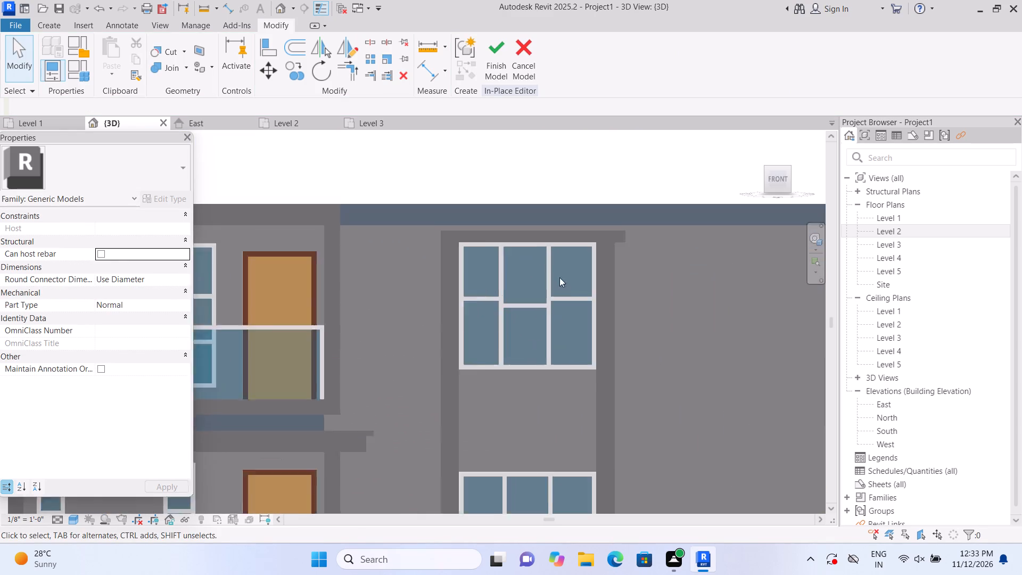
scroll(559, 277, up, 1)
click(577, 241)
scroll(582, 243, up, 2)
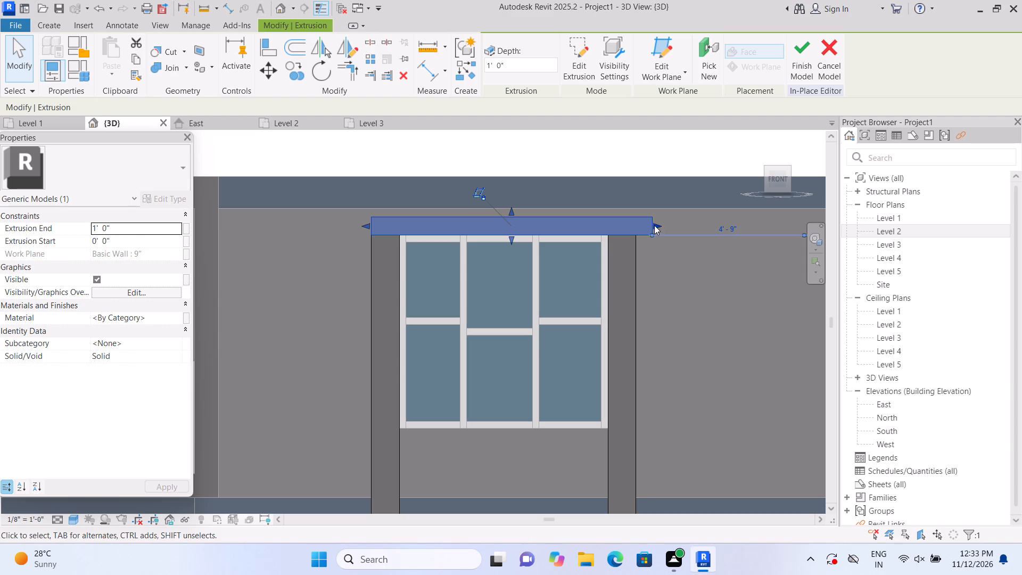
drag(654, 225, 641, 229)
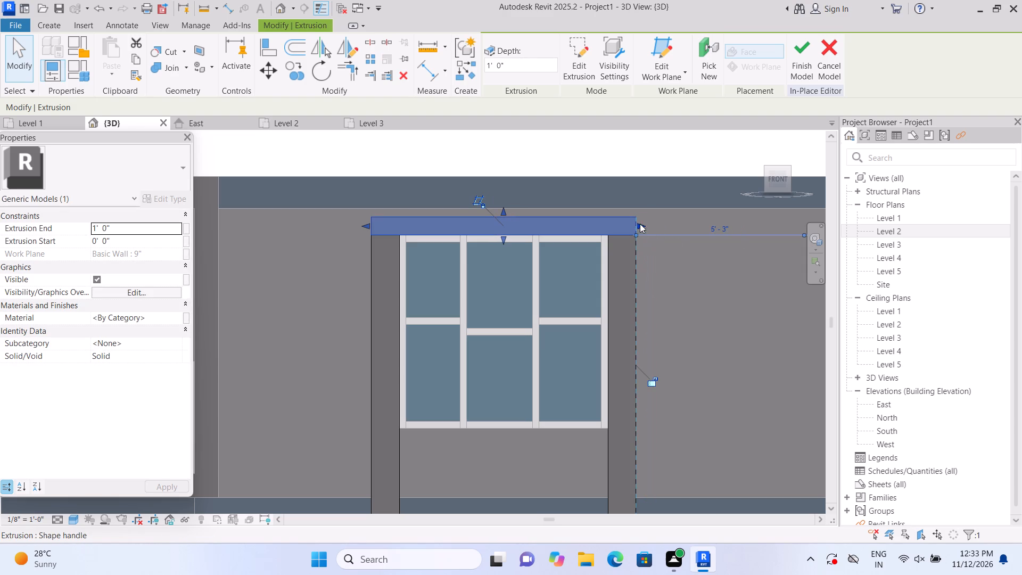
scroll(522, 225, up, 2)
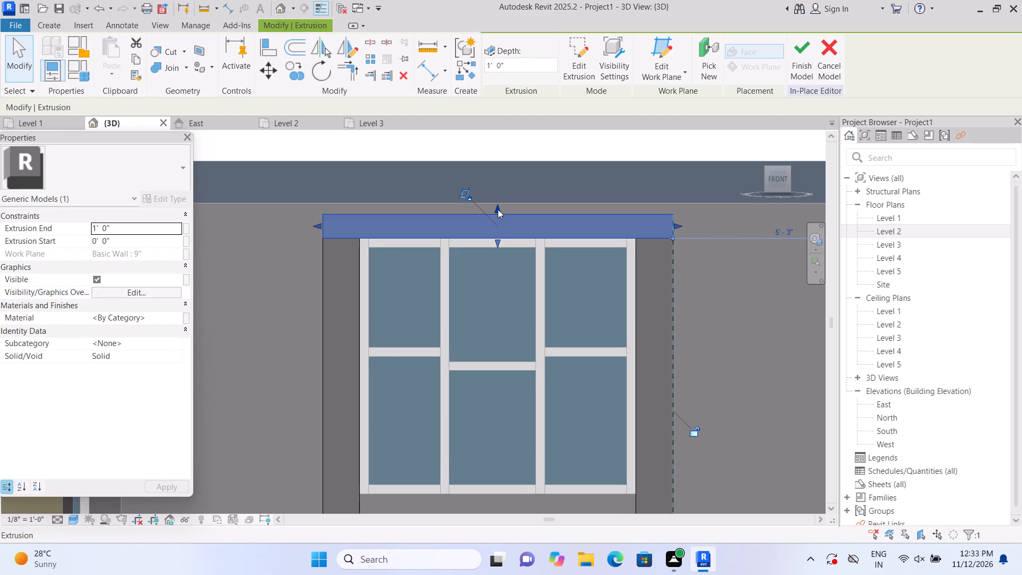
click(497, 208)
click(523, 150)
Join both vertical bands beside the stacked windows to the horizontal band above them with Join Geometry.
scroll(523, 149, down, 2)
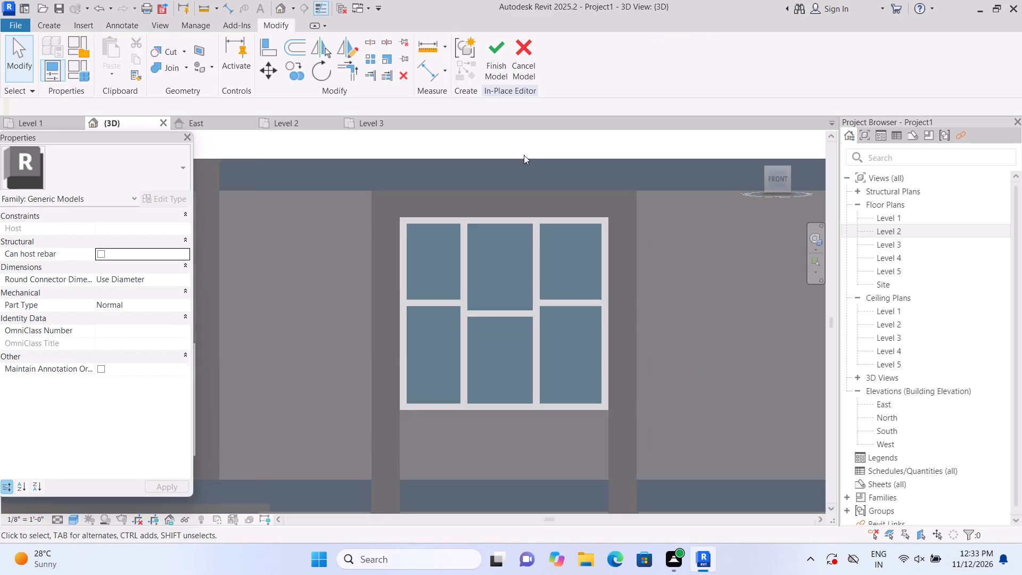
scroll(524, 155, down, 5)
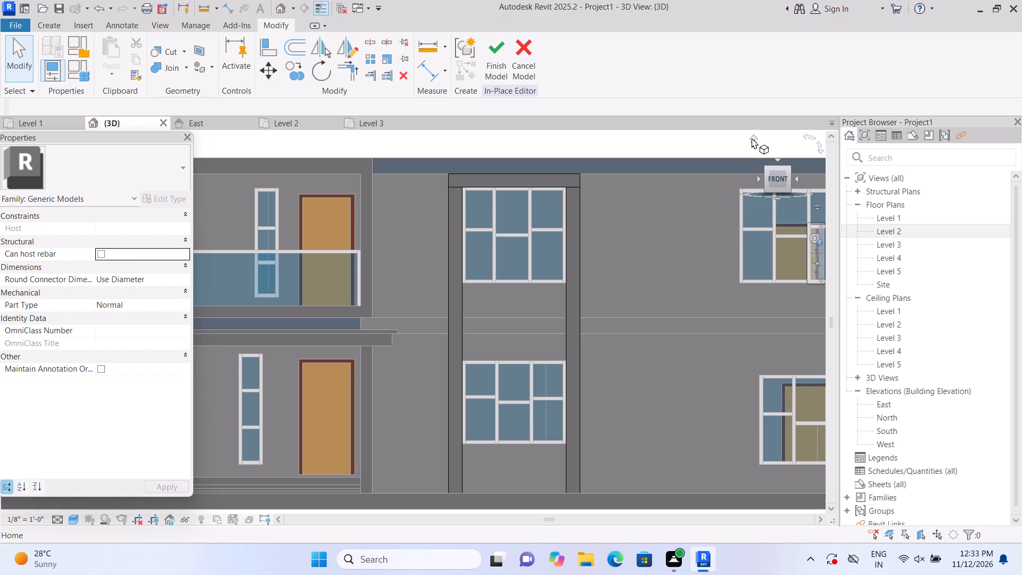
click(752, 137)
scroll(276, 439, up, 3)
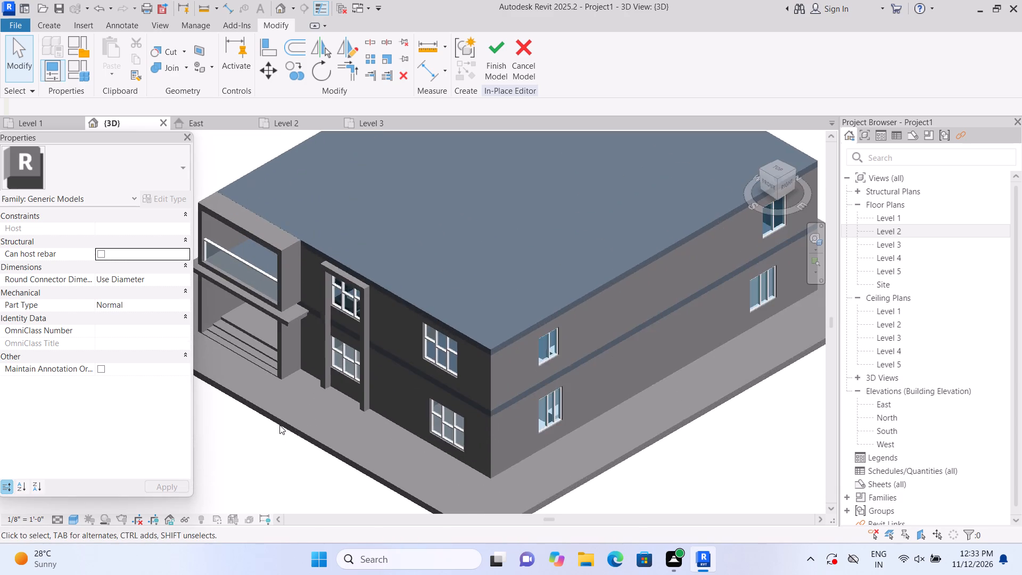
scroll(279, 425, up, 3)
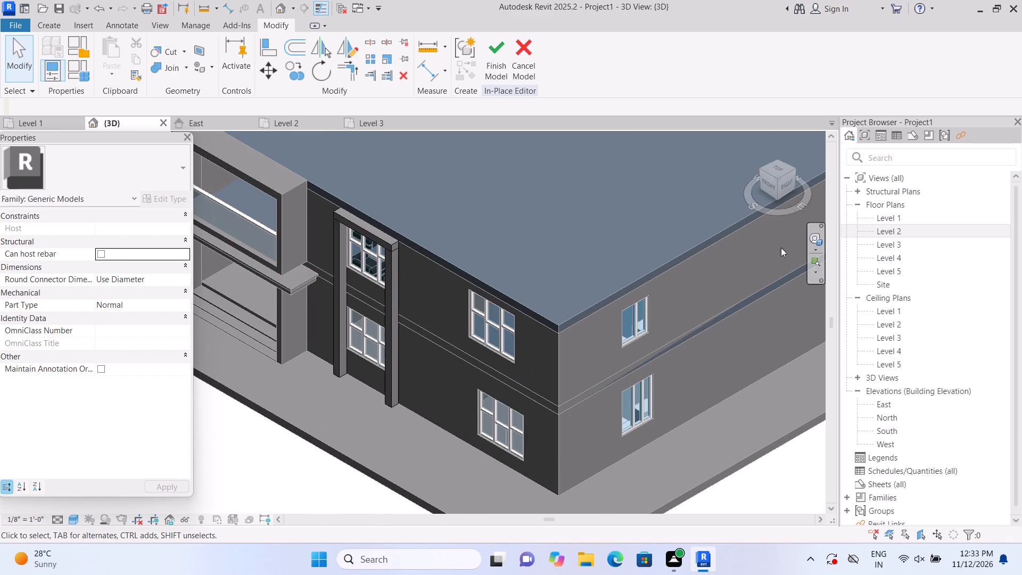
scroll(509, 227, up, 1)
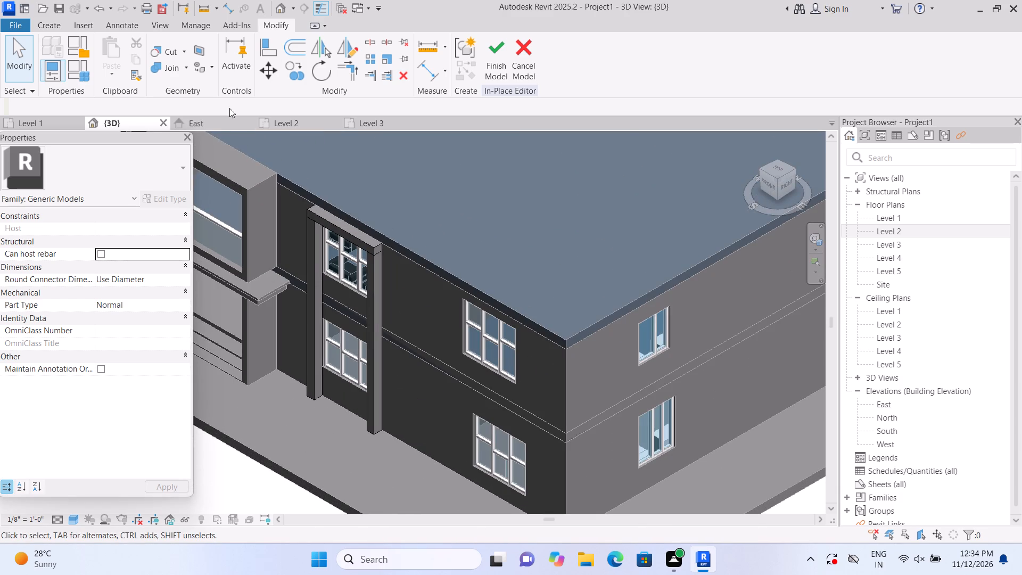
click(184, 69)
click(188, 88)
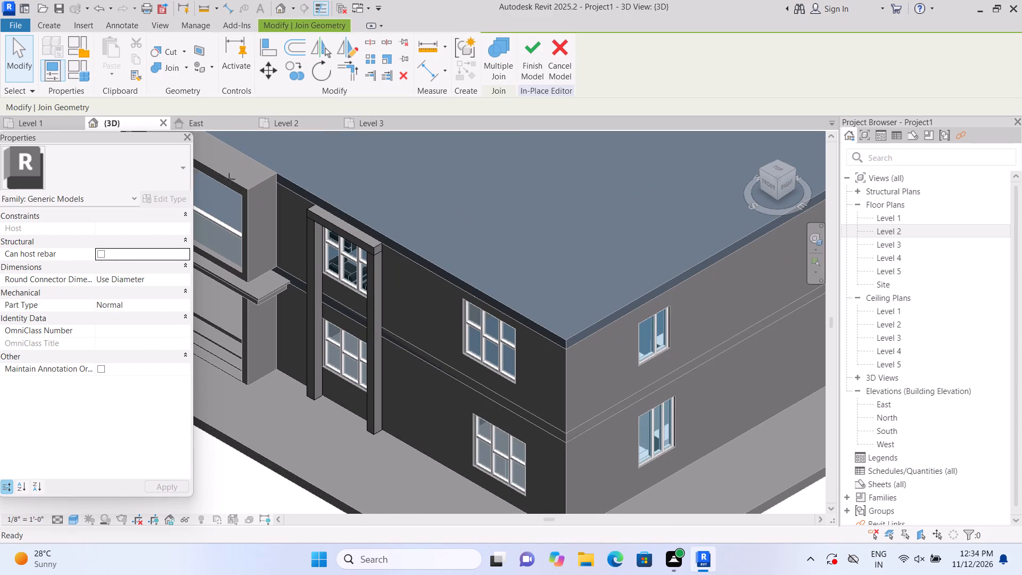
click(312, 265)
click(343, 230)
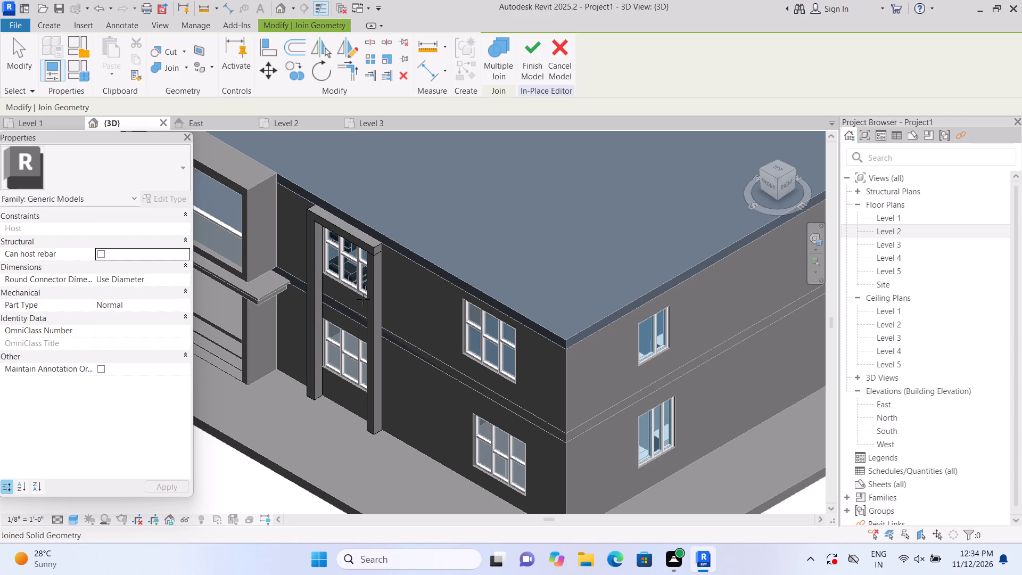
click(373, 303)
click(359, 245)
key(Escape)
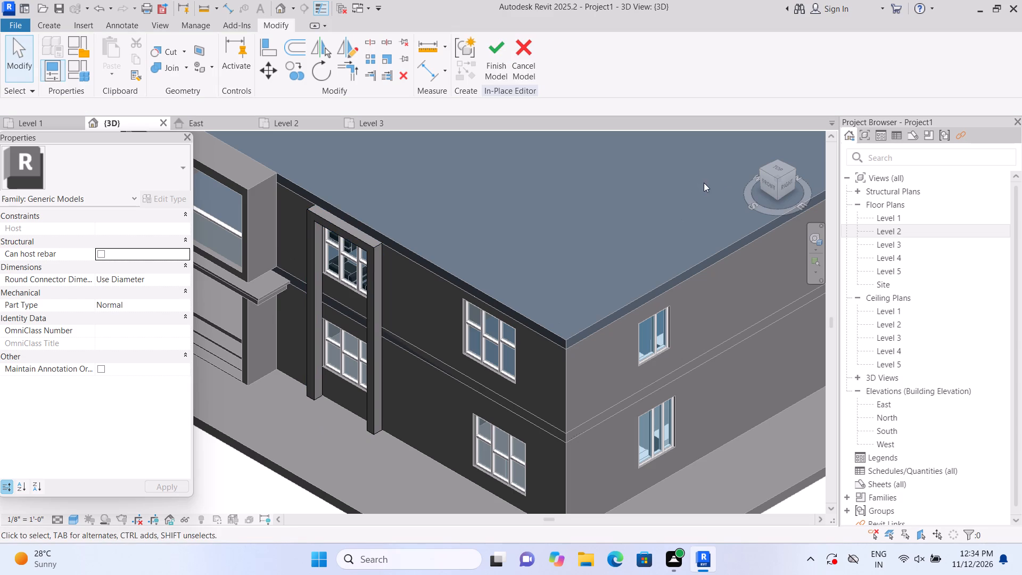
Set the 3D view to face the front elevation squarely, around the joined window surround.
click(771, 179)
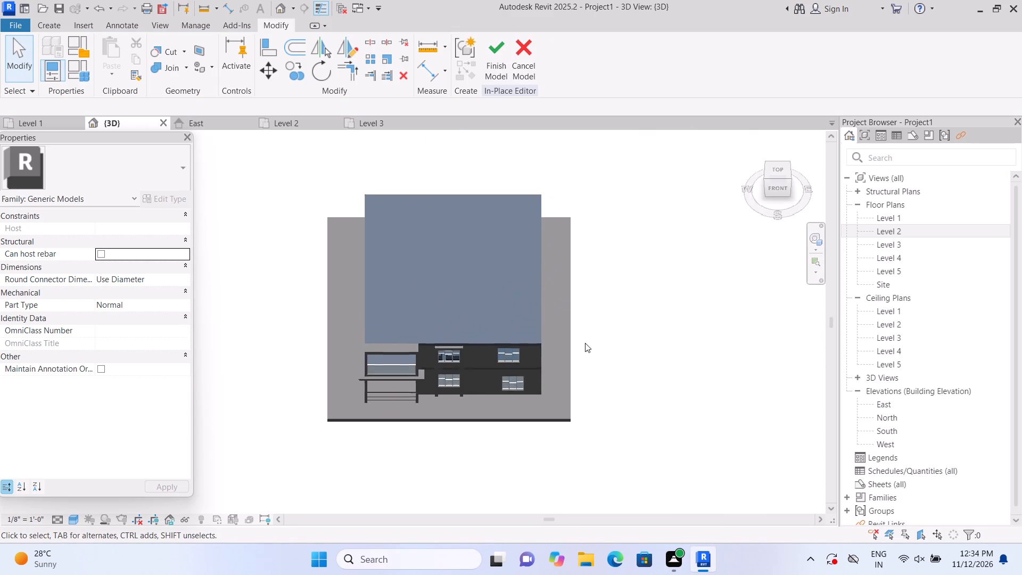
click(785, 186)
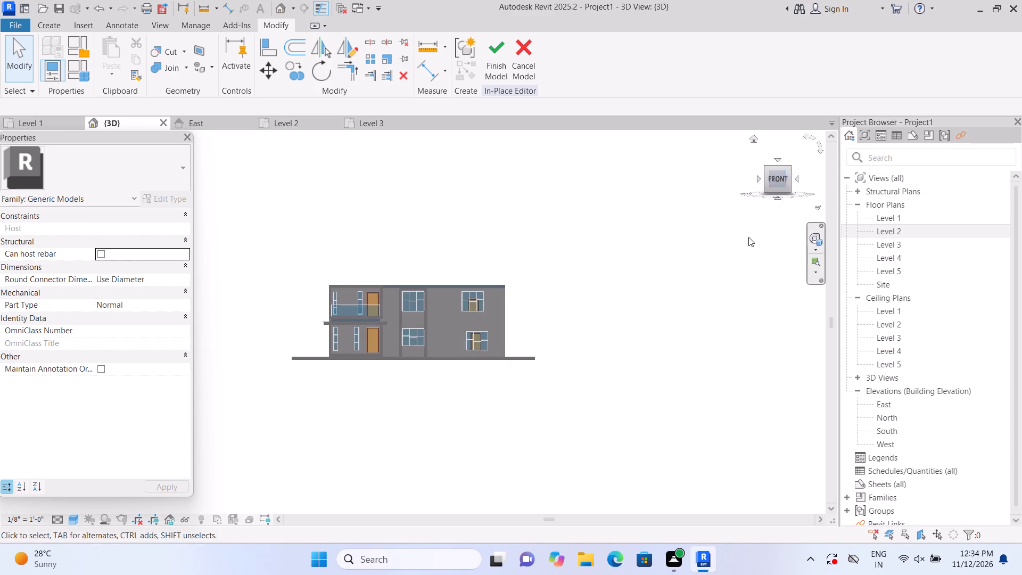
scroll(371, 316, up, 6)
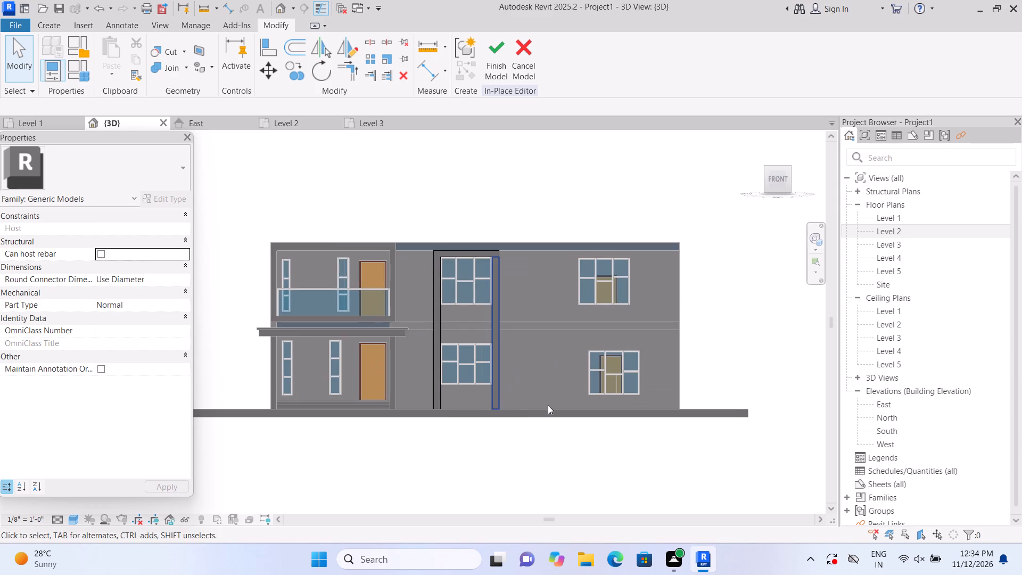